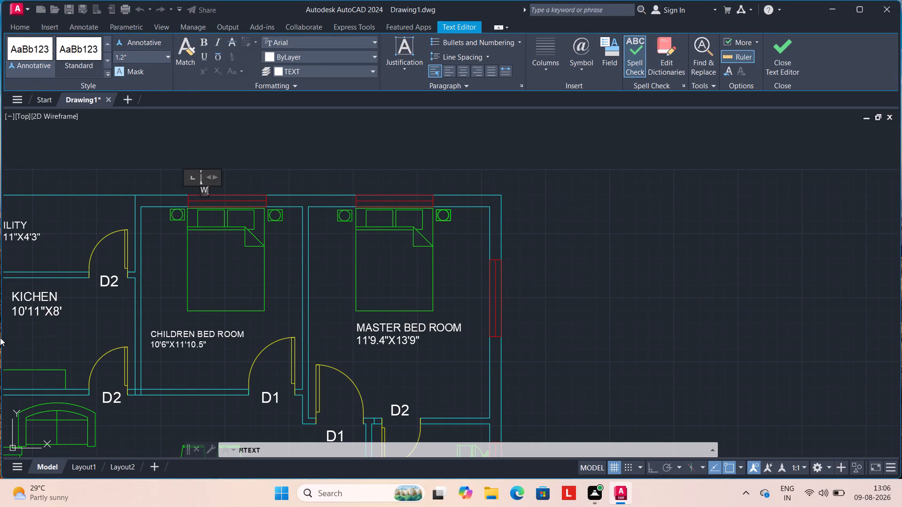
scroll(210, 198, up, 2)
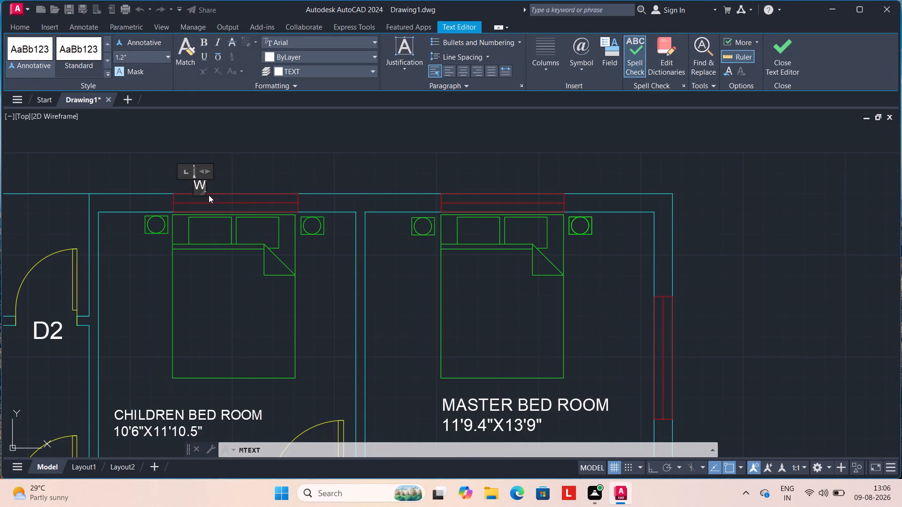
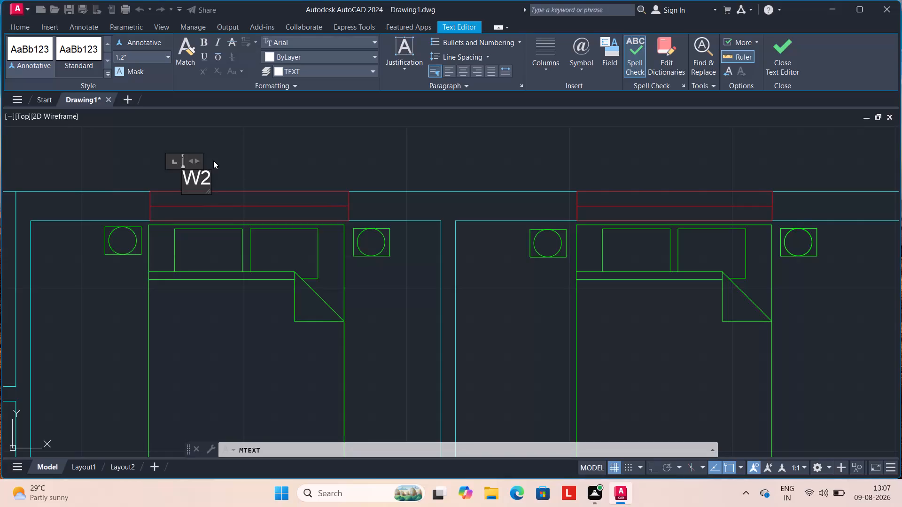
Finish the W2 label above the children bedroom window and scale it up by a factor of about 10.6.
click(213, 161)
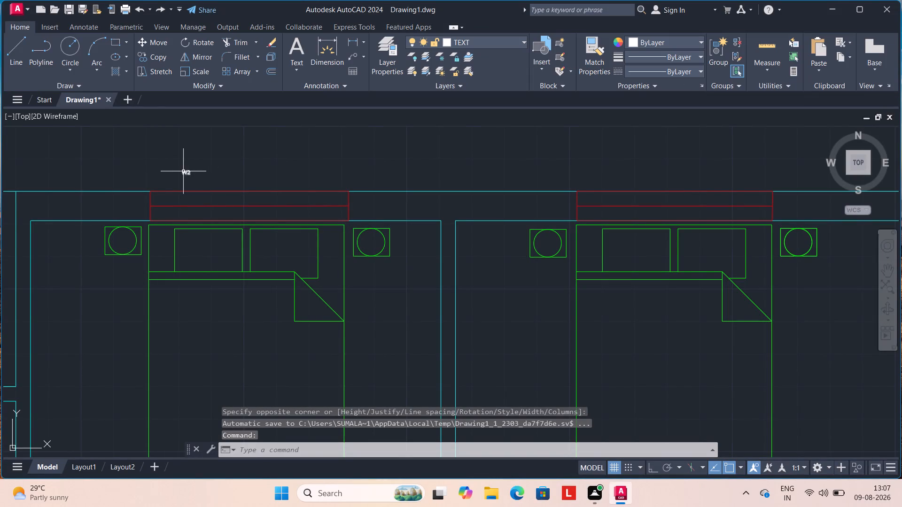
click(187, 171)
text(SC)
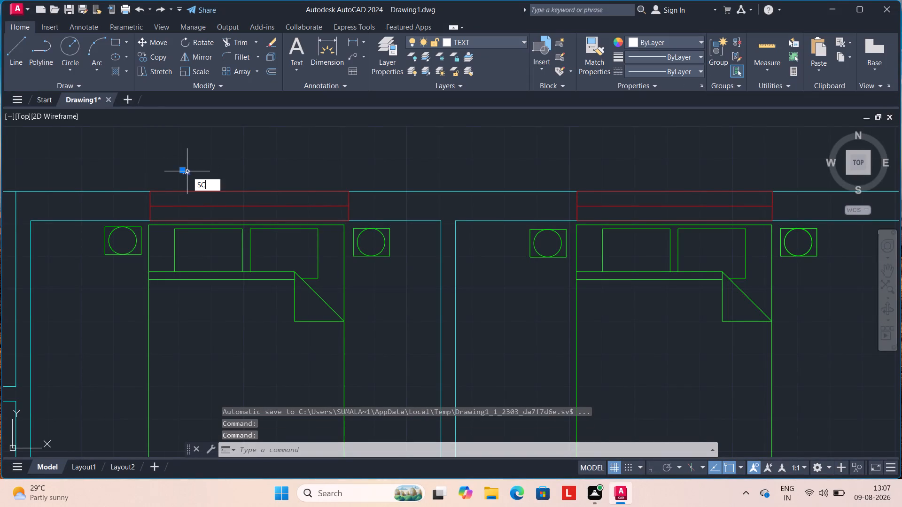
key(Return)
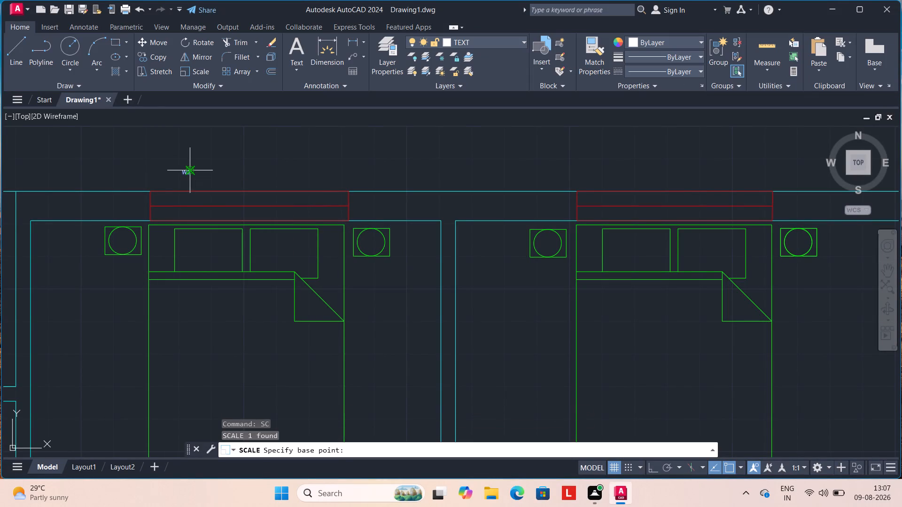
click(185, 176)
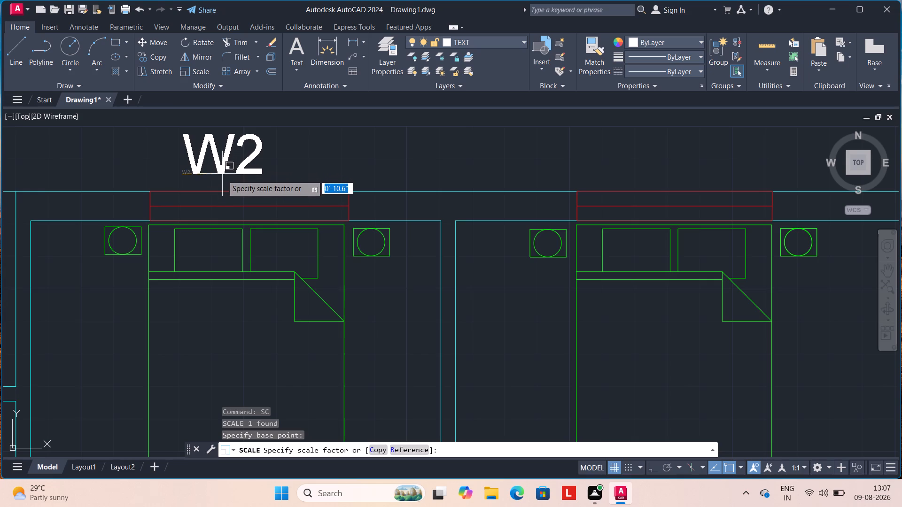
click(222, 177)
Copy the W2 label to the master bedroom's two windows, one above the bed and one on the outer side wall.
scroll(237, 175, down, 2)
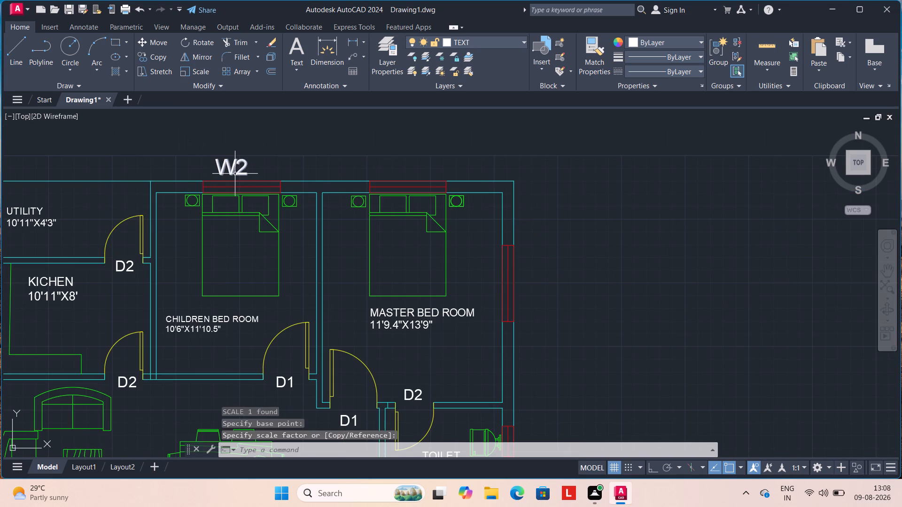
click(235, 174)
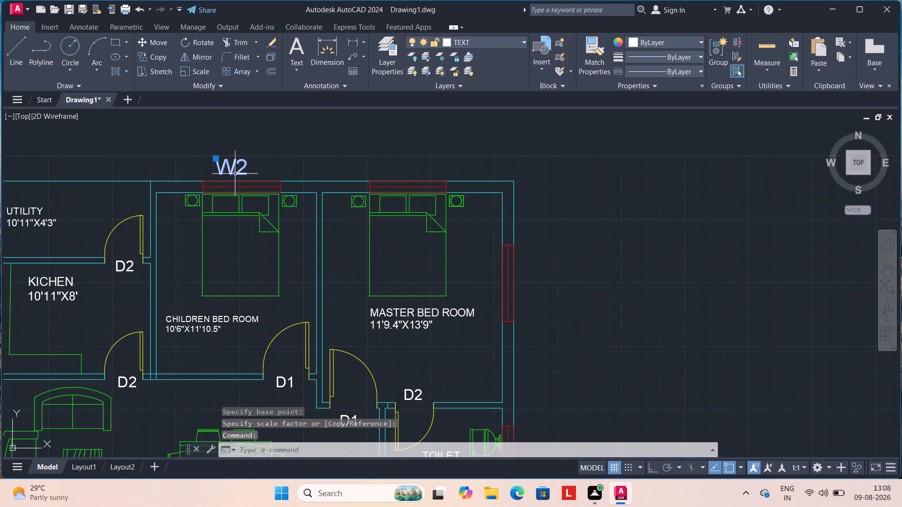
text(CO)
key(Return)
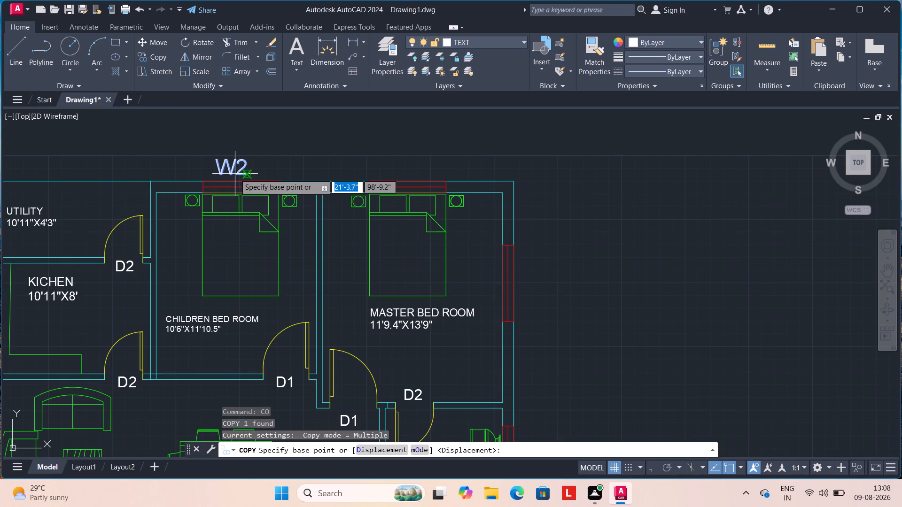
drag(235, 174, 246, 173)
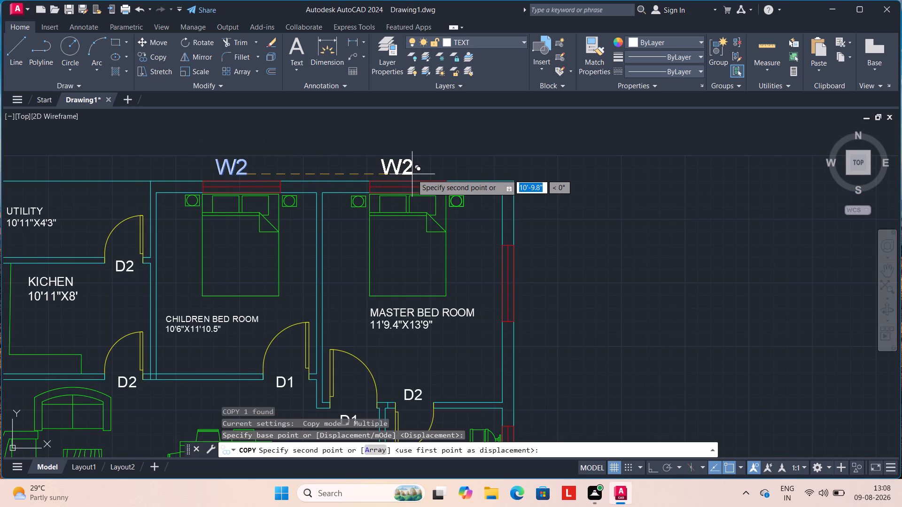
click(412, 174)
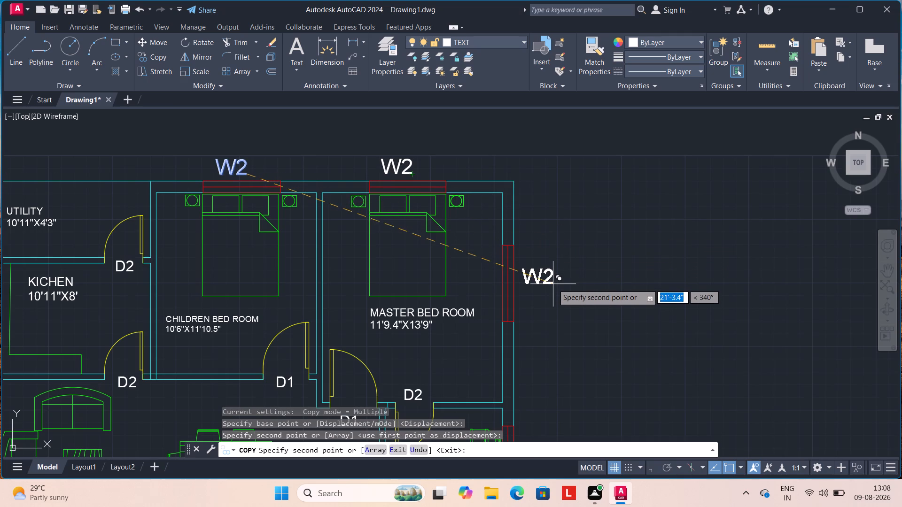
click(549, 286)
scroll(554, 294, down, 1)
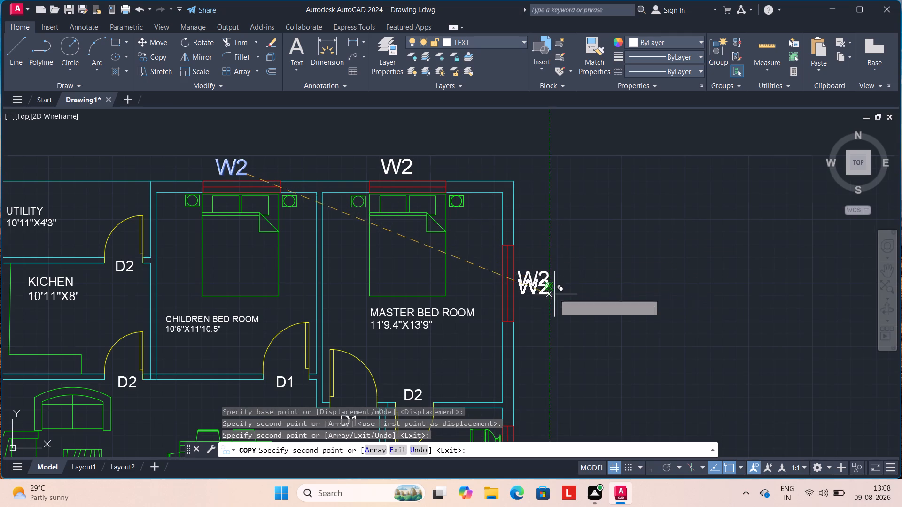
scroll(554, 294, down, 1)
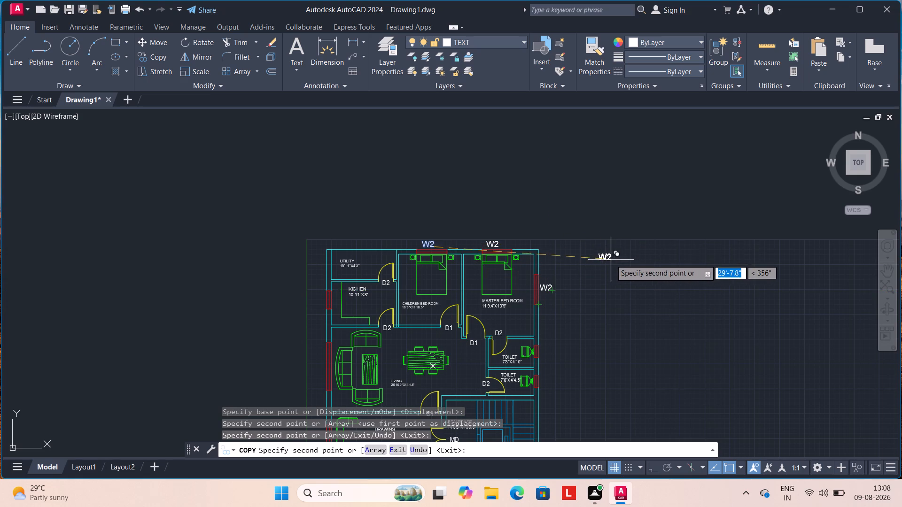
key(Escape)
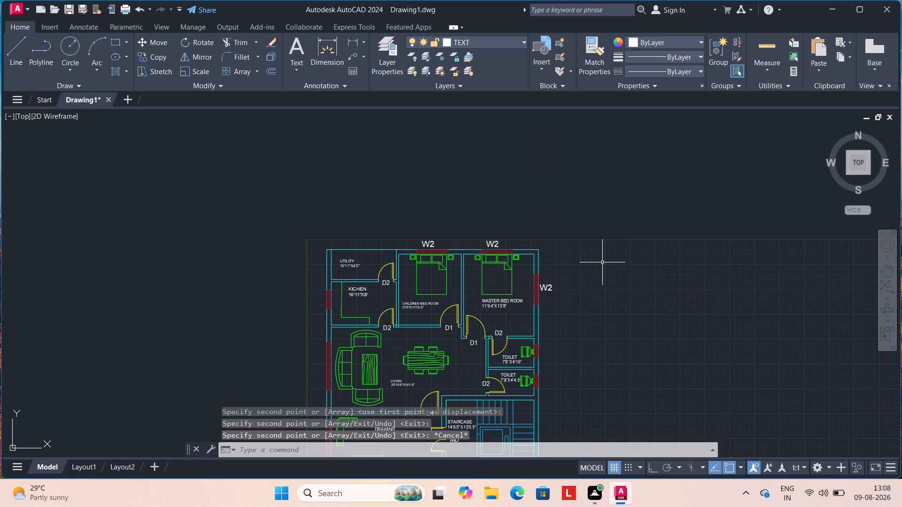
Add a multiline text label V1 outside the window of the 7'8"X4'10" toilet.
scroll(597, 298, down, 1)
middle_drag(594, 363, 569, 258)
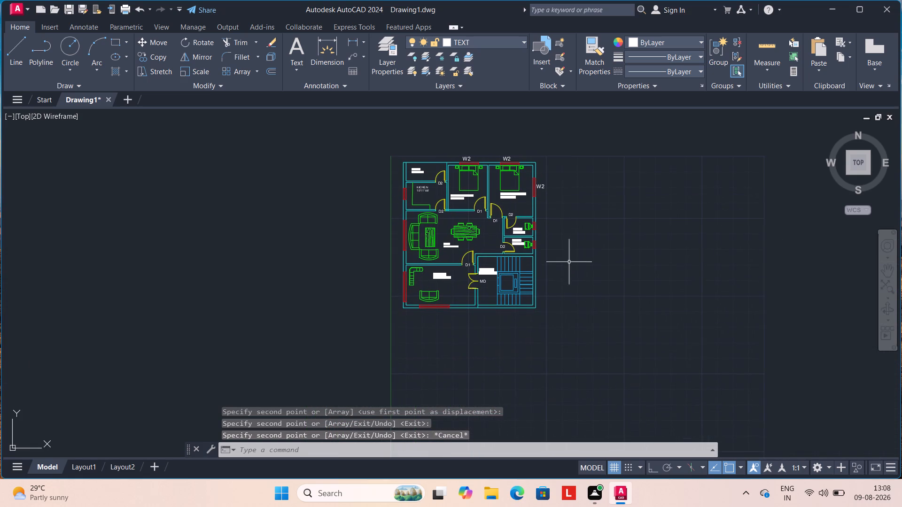
click(296, 67)
click(303, 86)
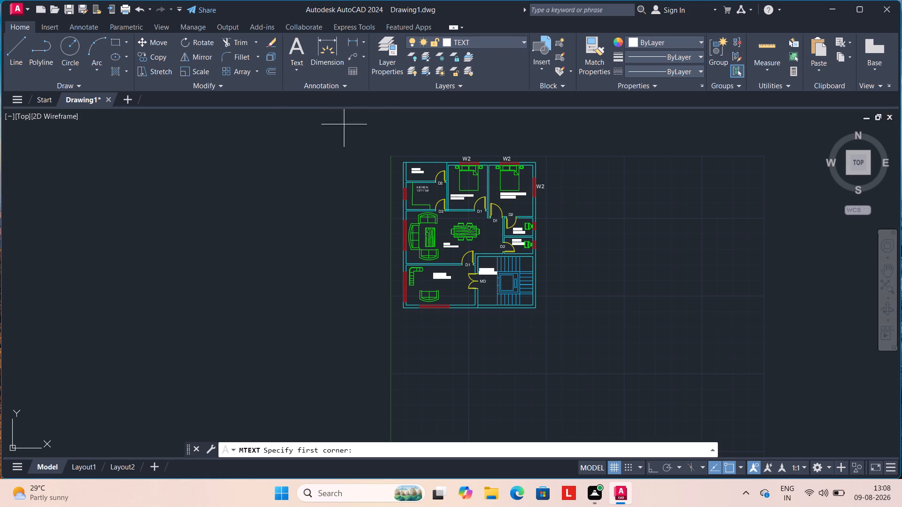
scroll(569, 233, up, 1)
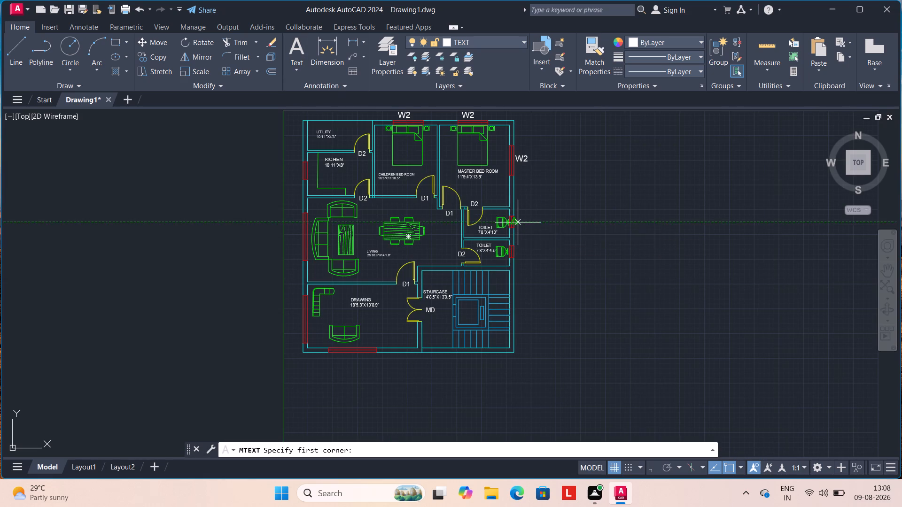
click(525, 222)
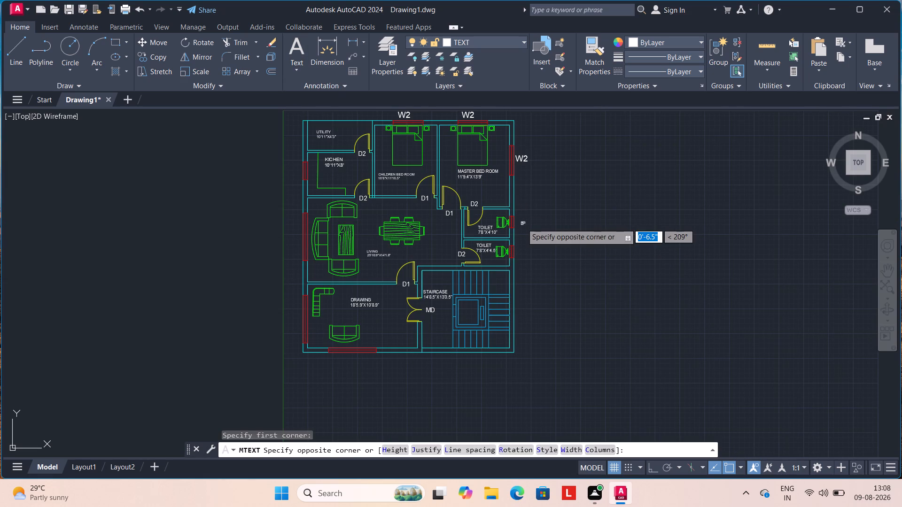
double_click(521, 223)
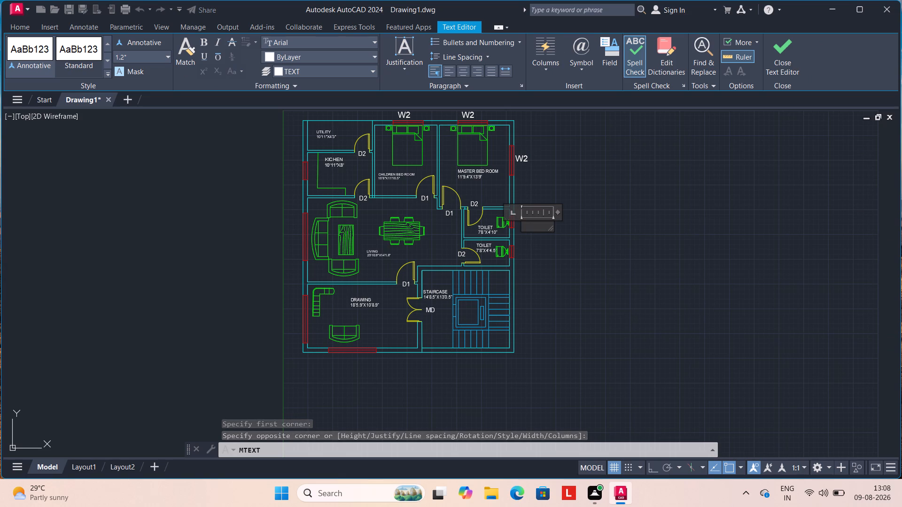
text(V1)
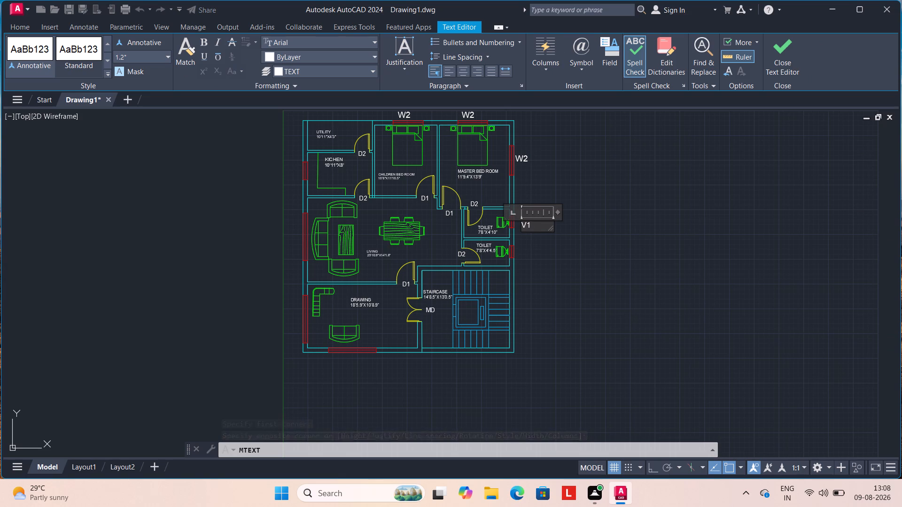
click(541, 230)
double_click(541, 230)
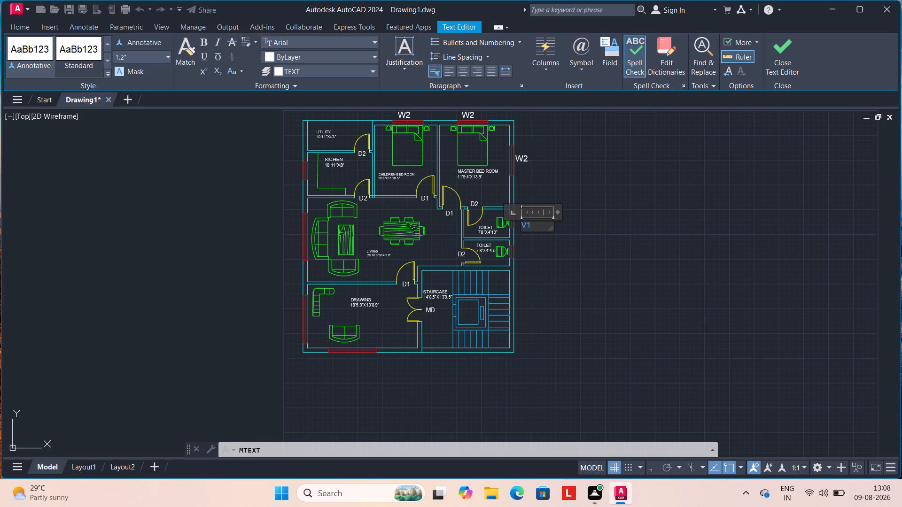
triple_click(541, 229)
scroll(538, 228, up, 2)
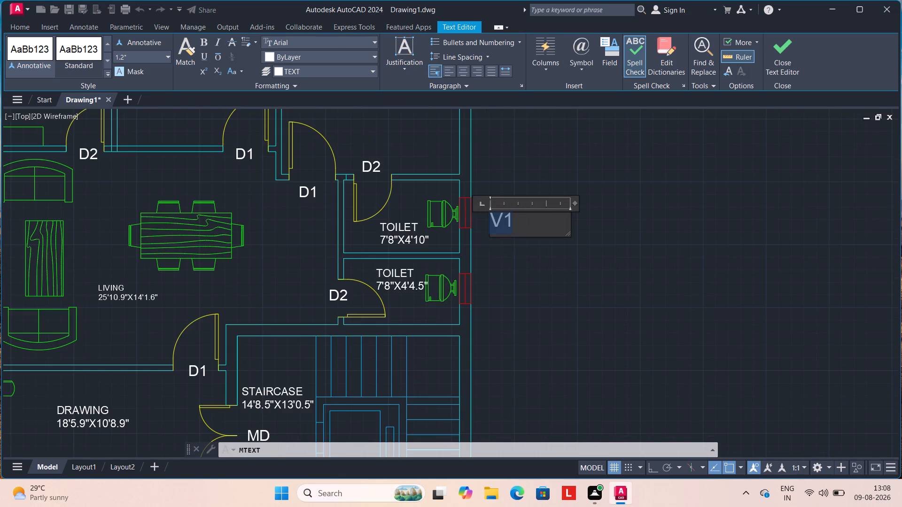
double_click(525, 228)
double_click(525, 228)
double_click(529, 181)
Shift the small V1 label closer to the 7'8"X4'10" toilet's window.
scroll(497, 211, up, 2)
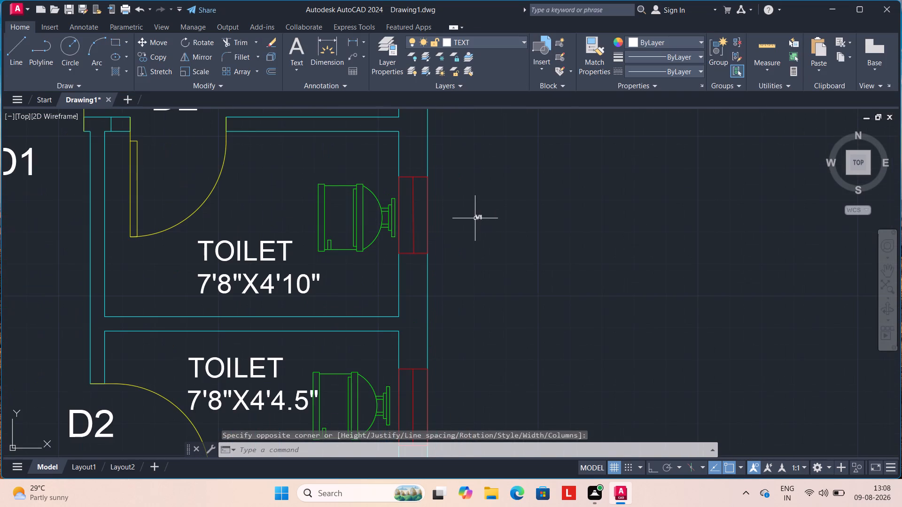
click(477, 217)
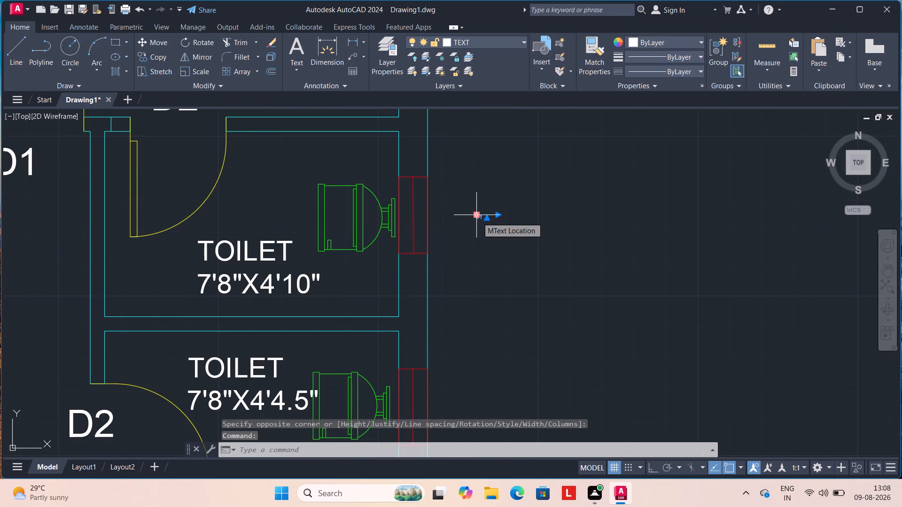
text(SC)
click(477, 217)
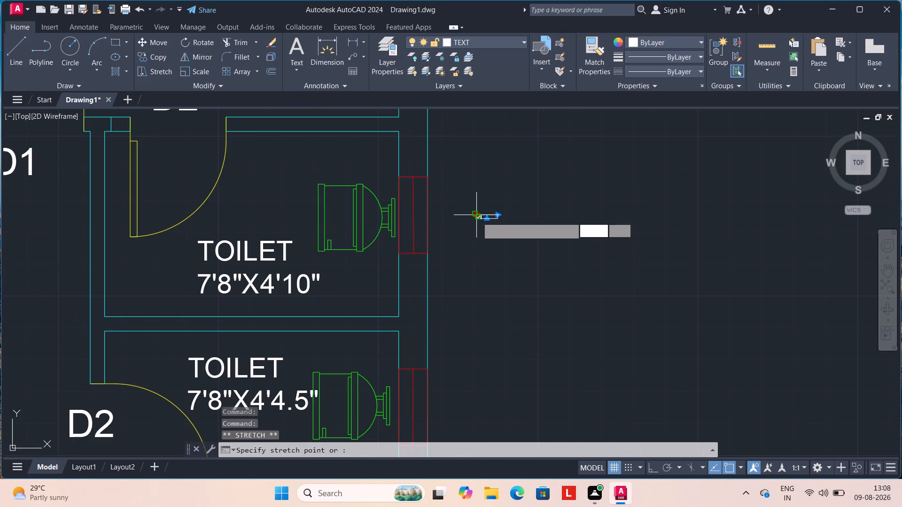
click(450, 219)
Scale up the V1 label beside the 7'8"X4'10" toilet's window by a factor of about 3.5.
scroll(450, 219, up, 2)
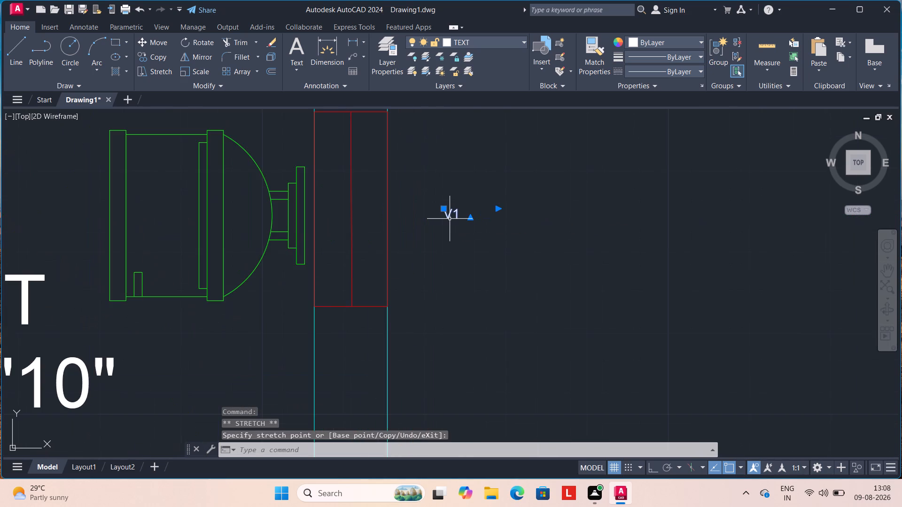
scroll(450, 219, down, 1)
text(SC)
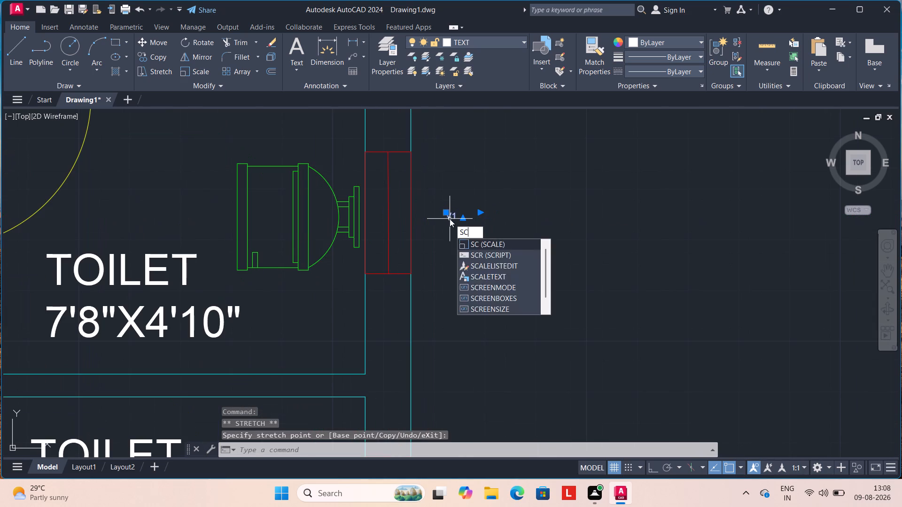
key(Return)
click(455, 216)
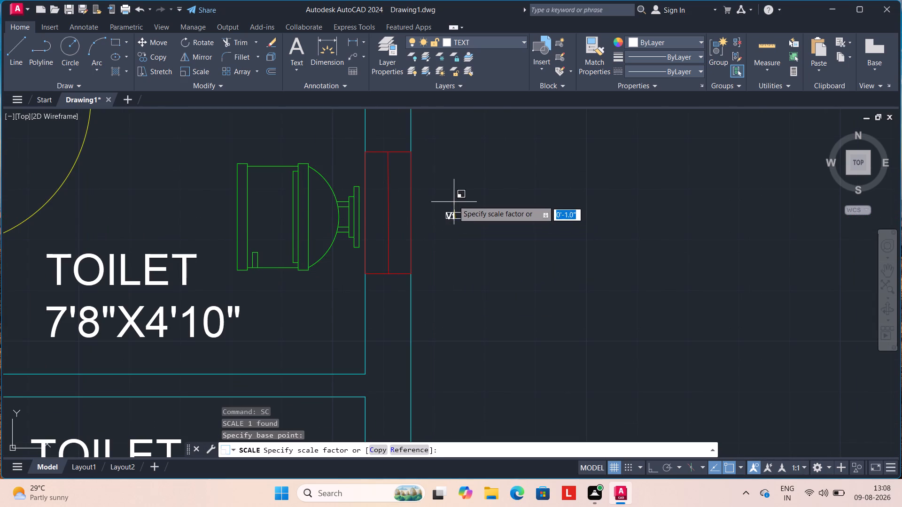
click(436, 160)
Copy the V1 label to the window of the 7'8"X4'4.5" toilet.
scroll(466, 293, down, 2)
middle_drag(495, 346, 505, 260)
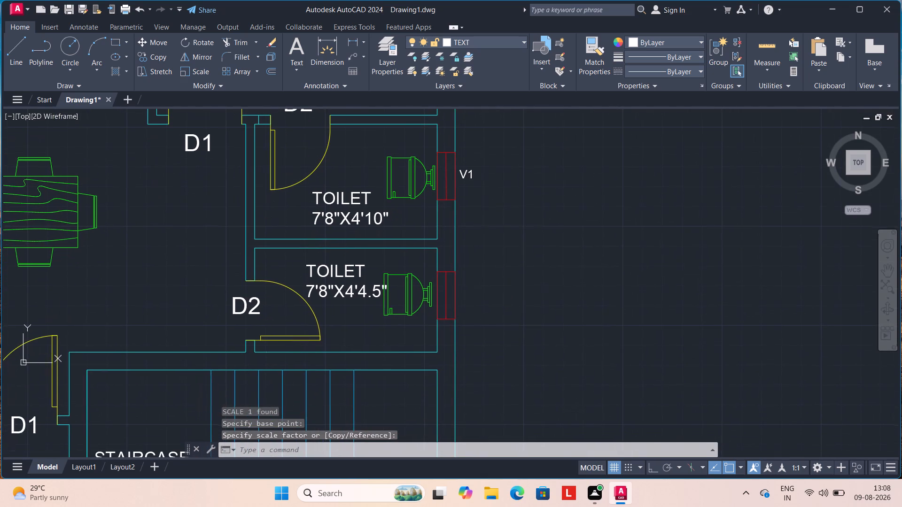
click(465, 176)
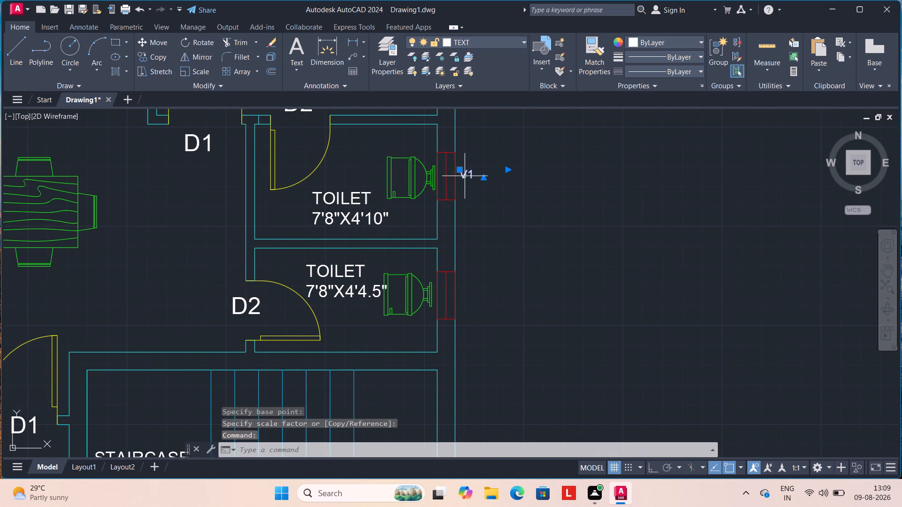
text(CO)
key(Return)
click(465, 174)
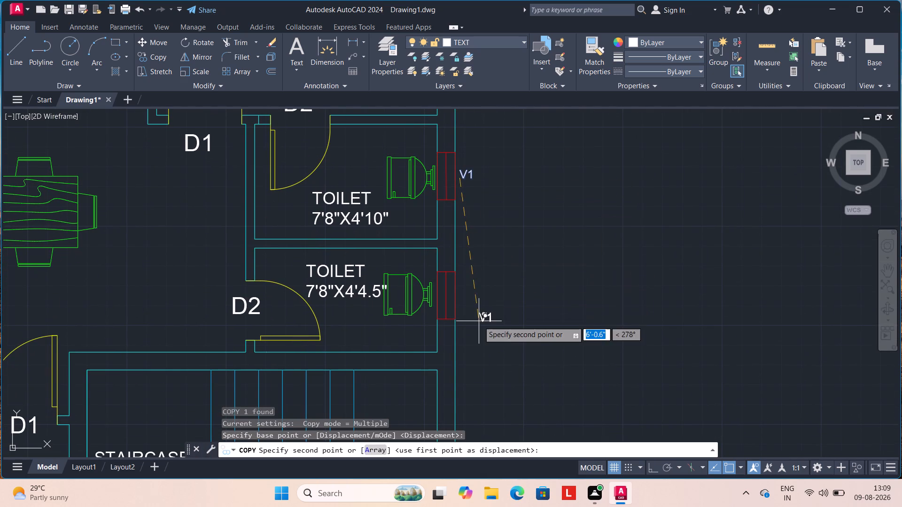
click(461, 299)
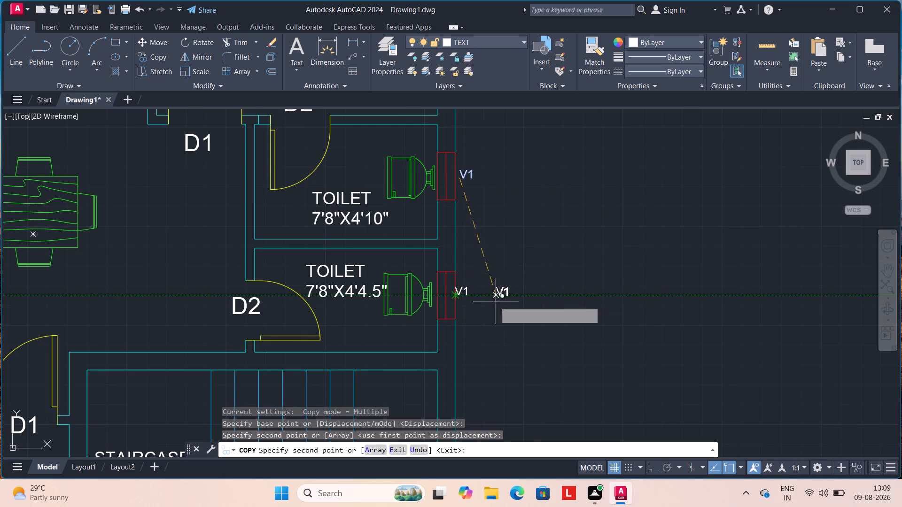
key(Escape)
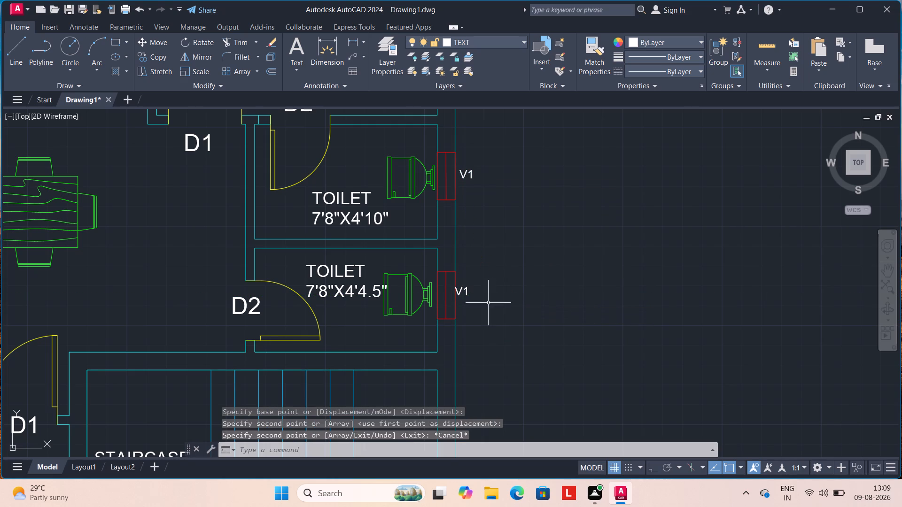
Nudge the V1 label beside the window of the 7'8"X4'4.5" toilet.
click(465, 294)
key(m)
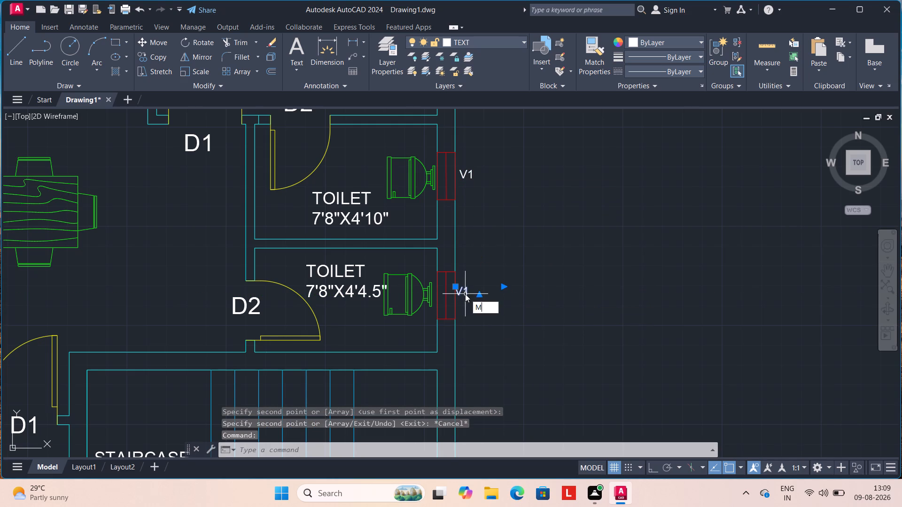
key(Return)
click(465, 291)
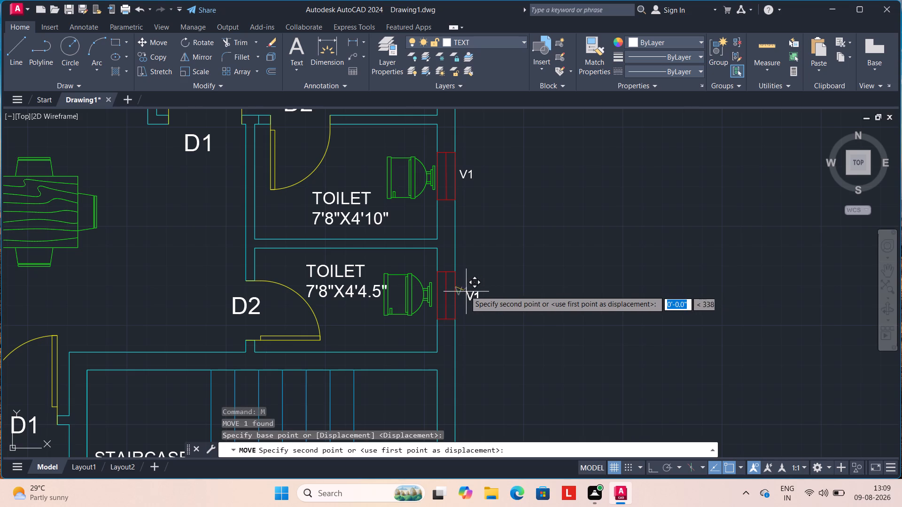
click(462, 287)
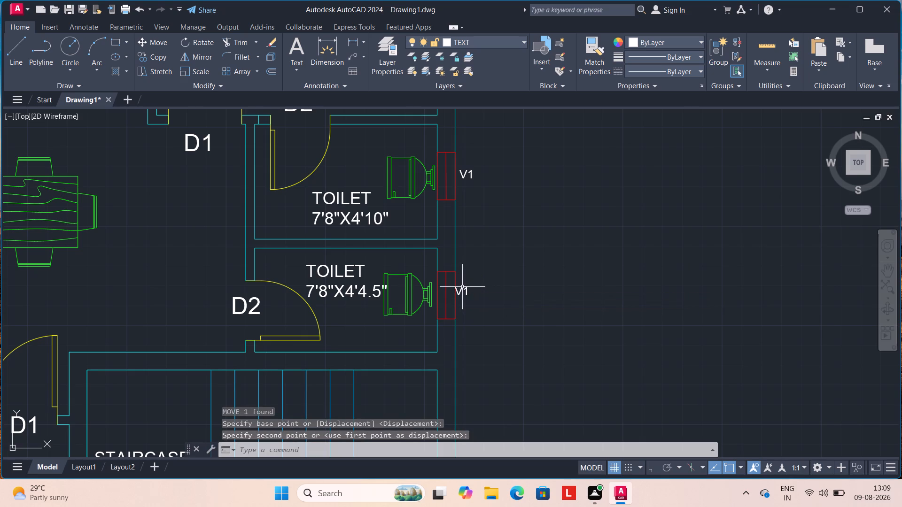
Add a multiline text label KW outside the kitchen's outer-wall window.
scroll(484, 307, down, 1)
scroll(453, 334, down, 1)
middle_drag(334, 303, 394, 294)
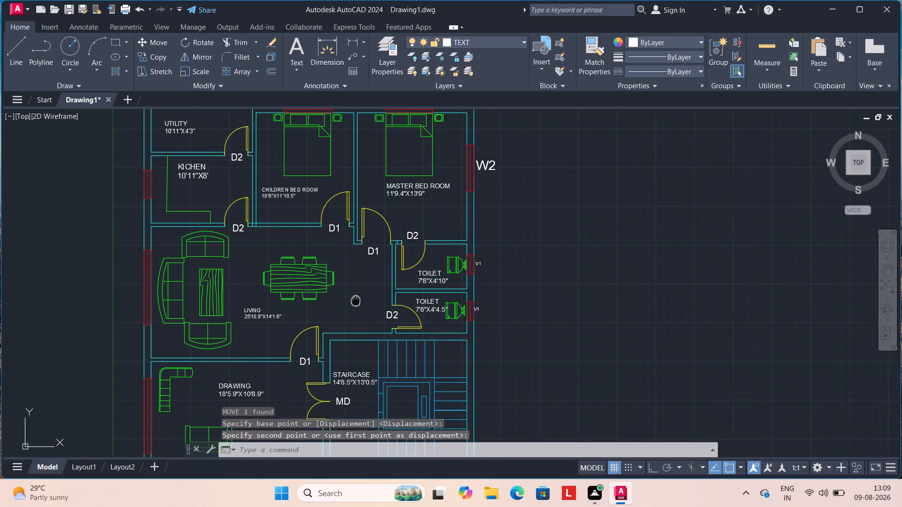
middle_drag(394, 294, 493, 287)
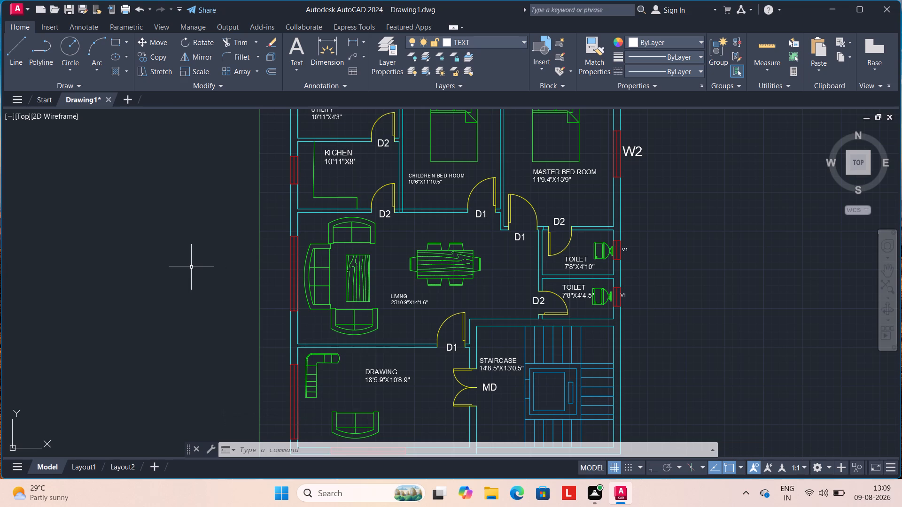
scroll(191, 267, down, 1)
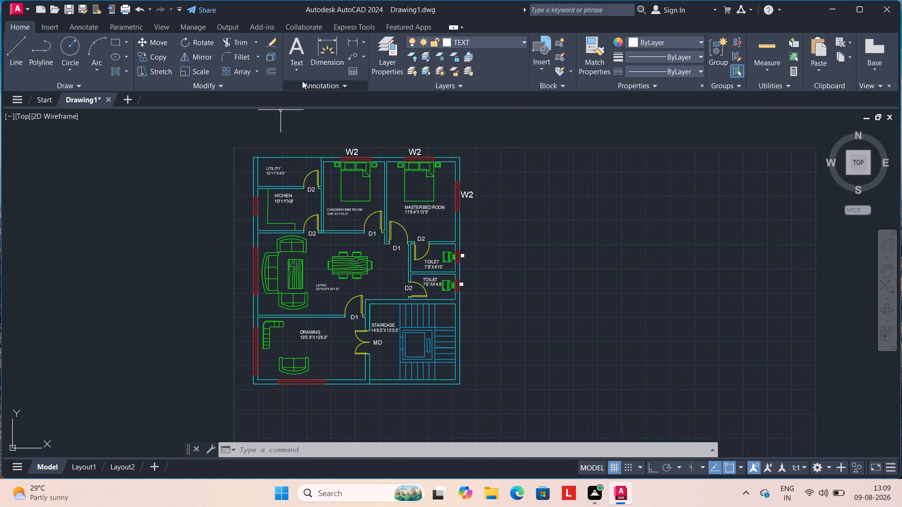
click(295, 68)
click(295, 83)
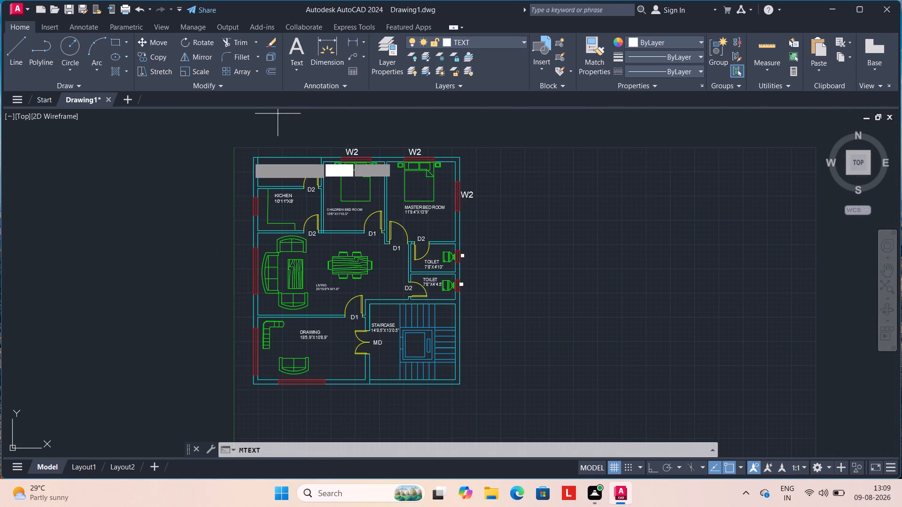
scroll(227, 224, up, 2)
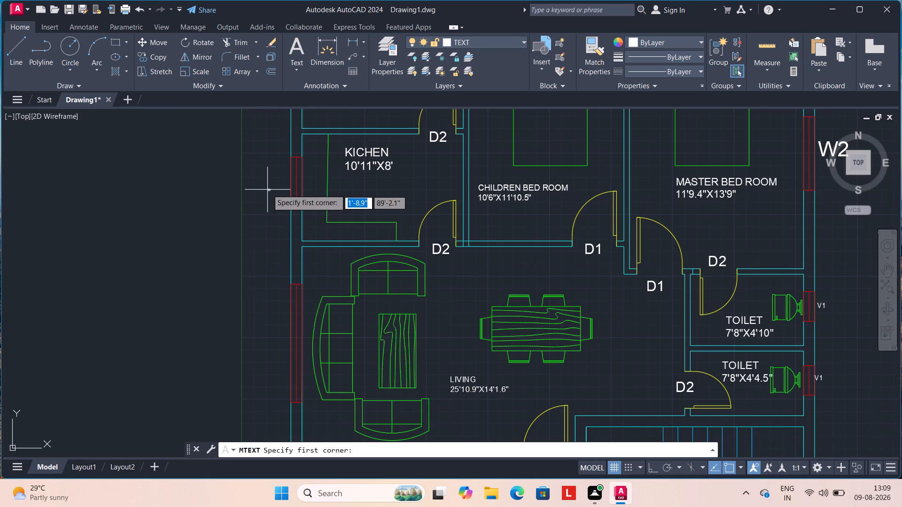
double_click(267, 182)
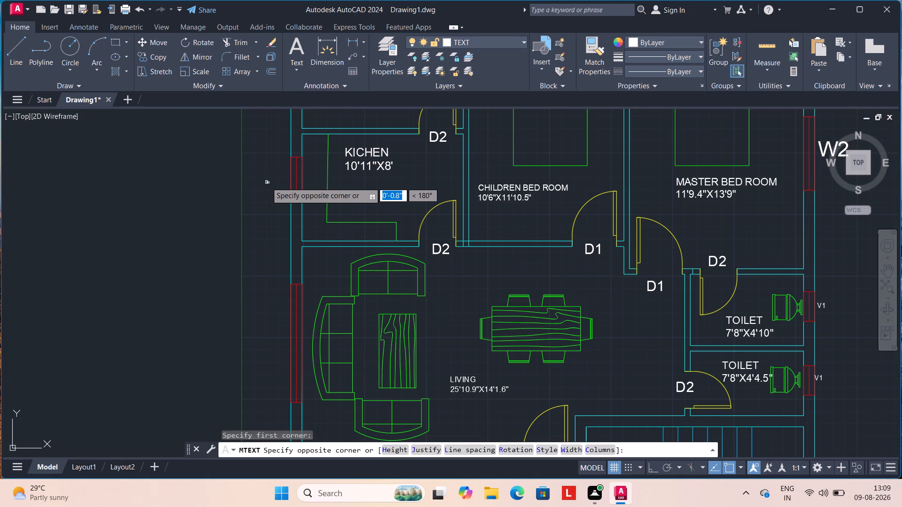
double_click(271, 181)
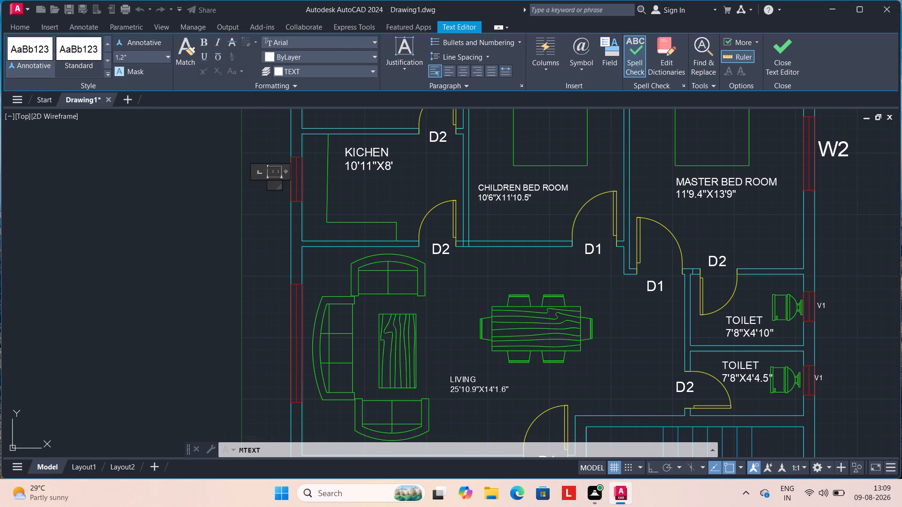
text(KW)
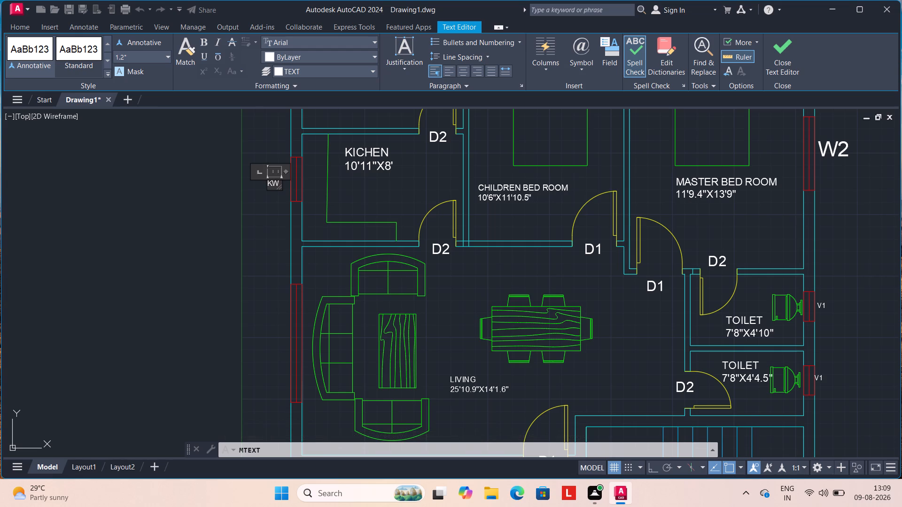
double_click(269, 183)
double_click(278, 184)
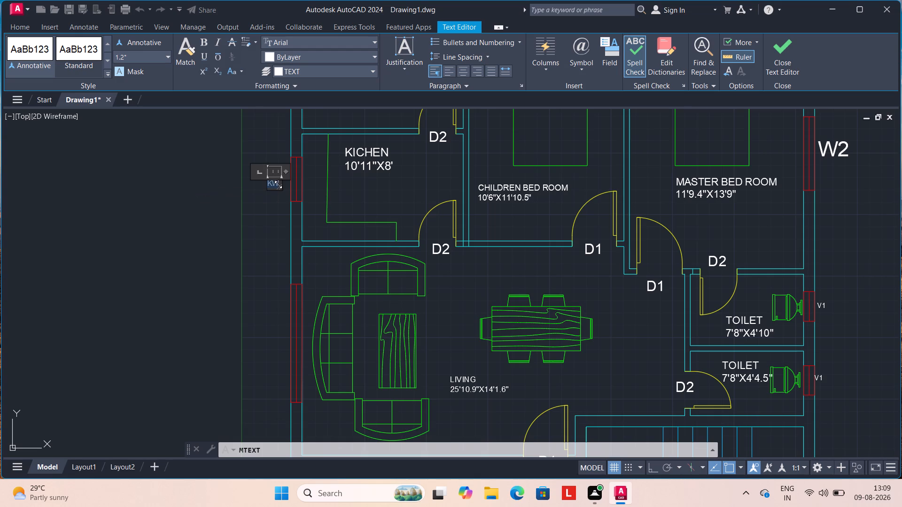
click(279, 185)
click(275, 185)
double_click(282, 183)
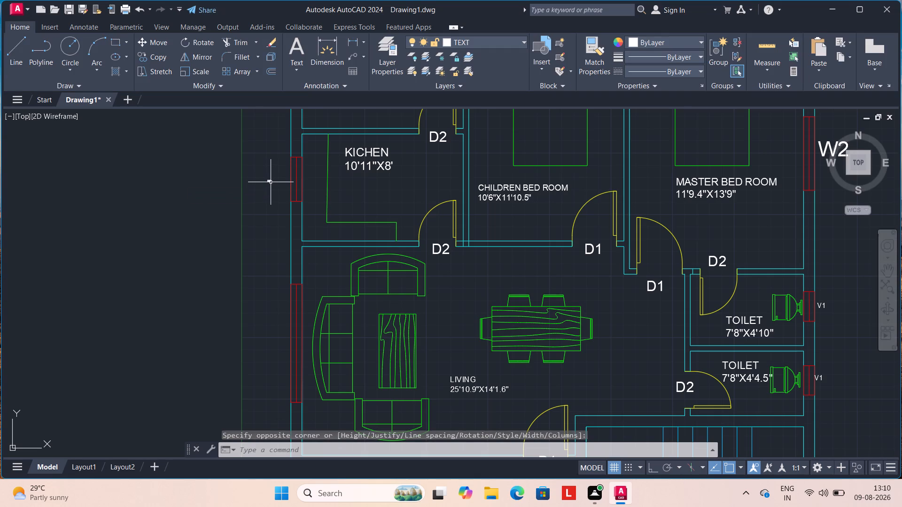
Scale up the KW label outside the kitchen window by a factor of about 11.
click(270, 181)
text(SC)
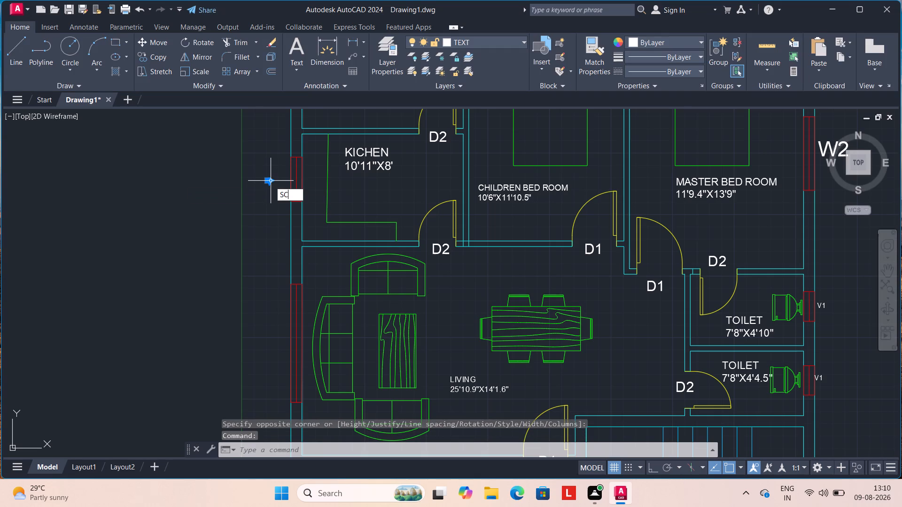
key(Return)
click(270, 181)
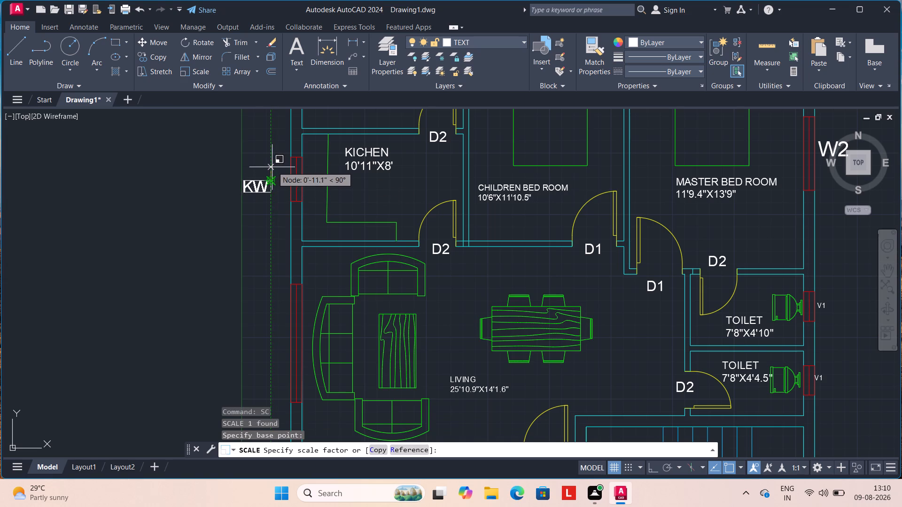
click(268, 167)
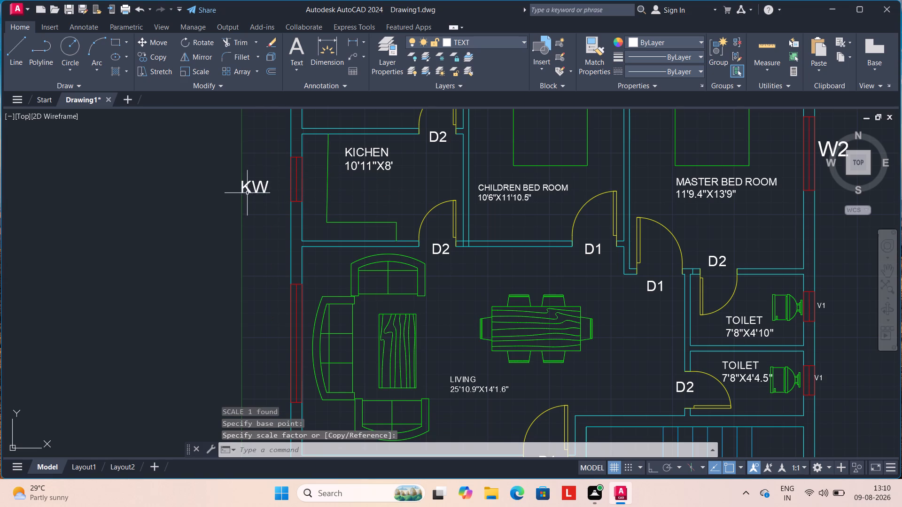
Move the enlarged KW label closer to the kitchen window.
click(250, 188)
key(m)
key(Return)
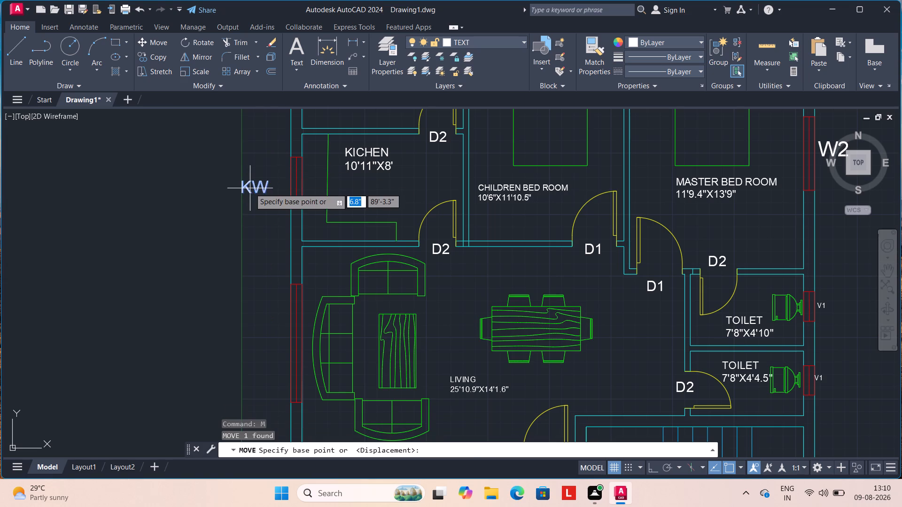
drag(250, 188, 254, 188)
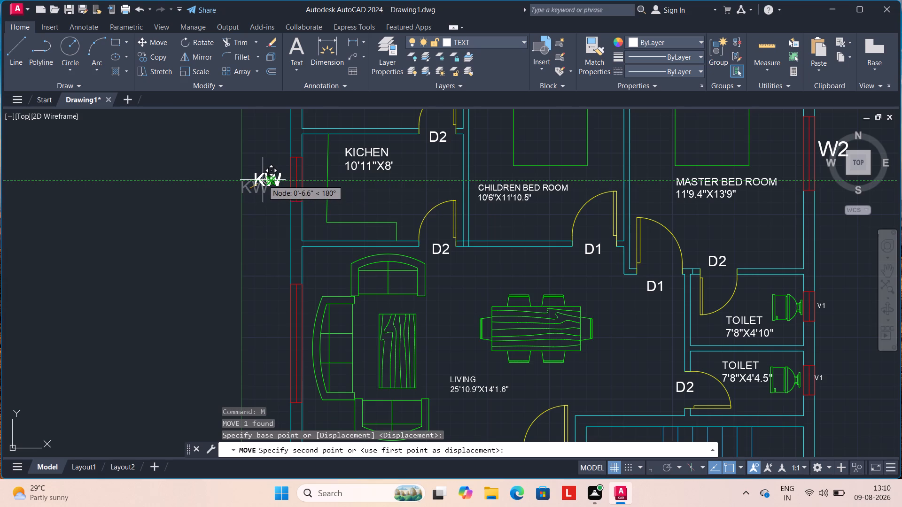
click(263, 180)
Add a multiline text label W1 outside the living room's outer-wall window.
scroll(240, 278, down, 1)
middle_drag(258, 348, 265, 247)
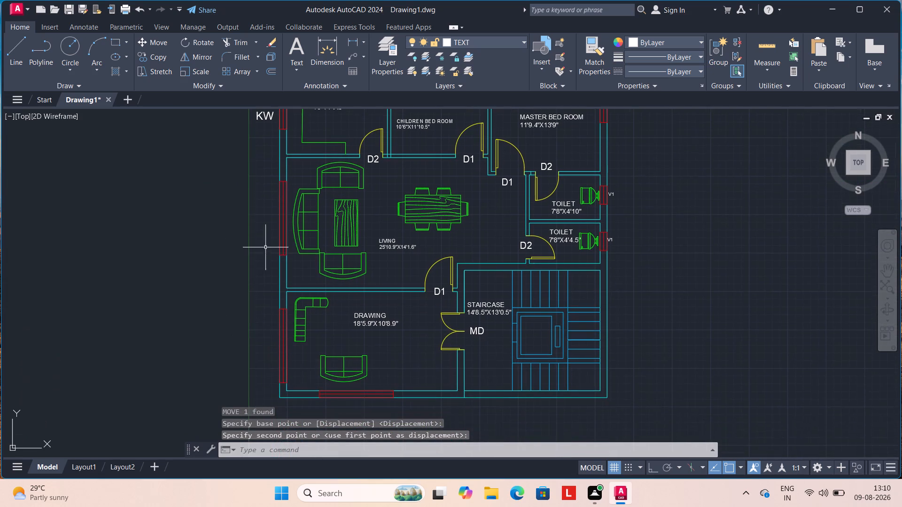
click(293, 68)
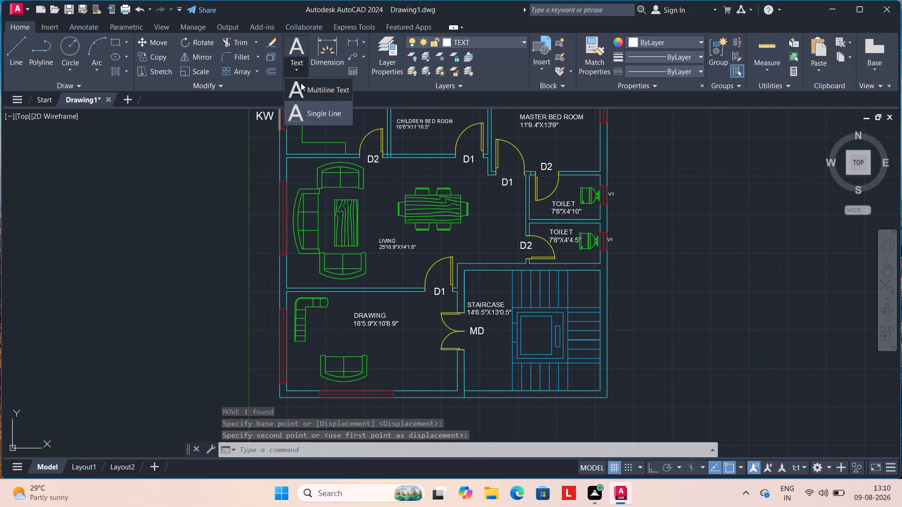
click(299, 92)
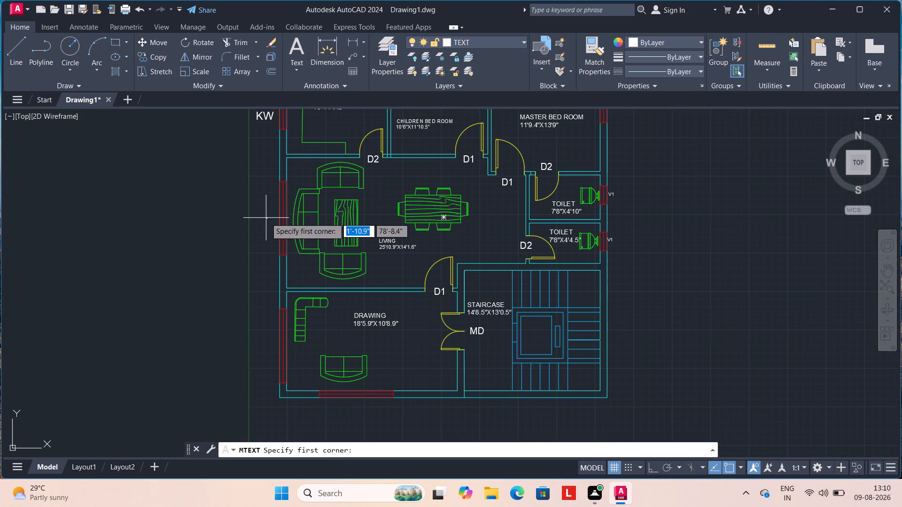
double_click(262, 218)
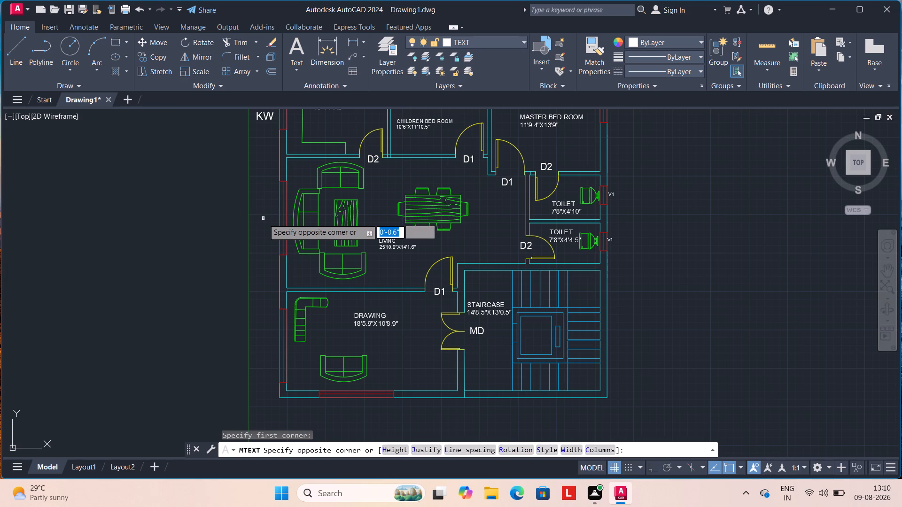
double_click(264, 222)
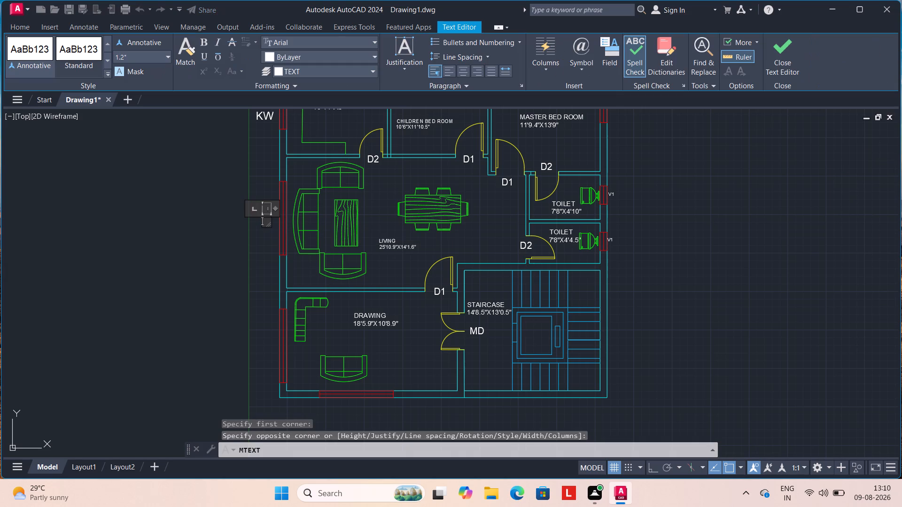
key(w)
key(1)
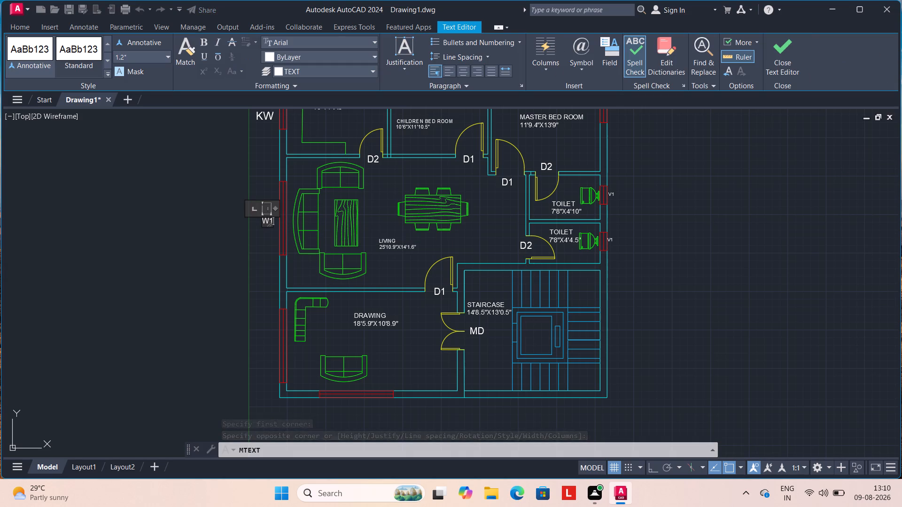
click(271, 246)
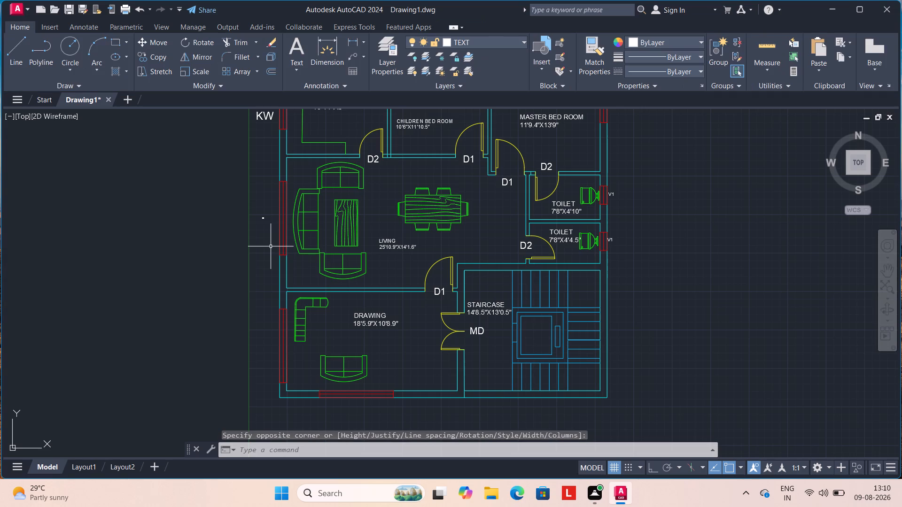
Scale up the tiny W1 label outside the living room window to a readable size.
scroll(260, 219, up, 2)
click(262, 219)
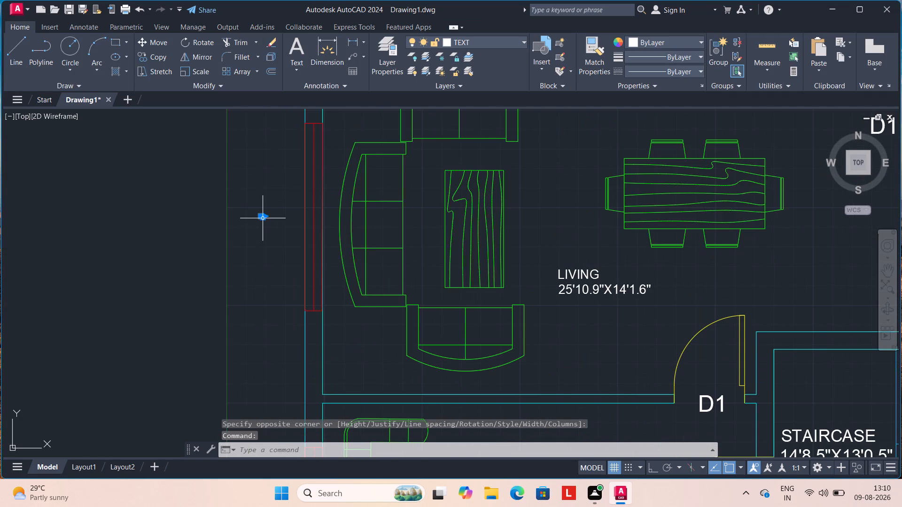
text(SC)
key(Return)
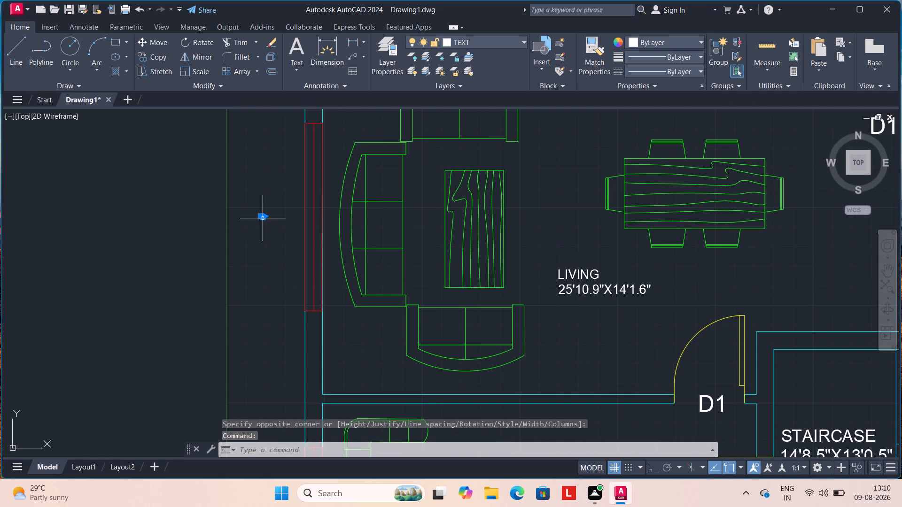
click(262, 219)
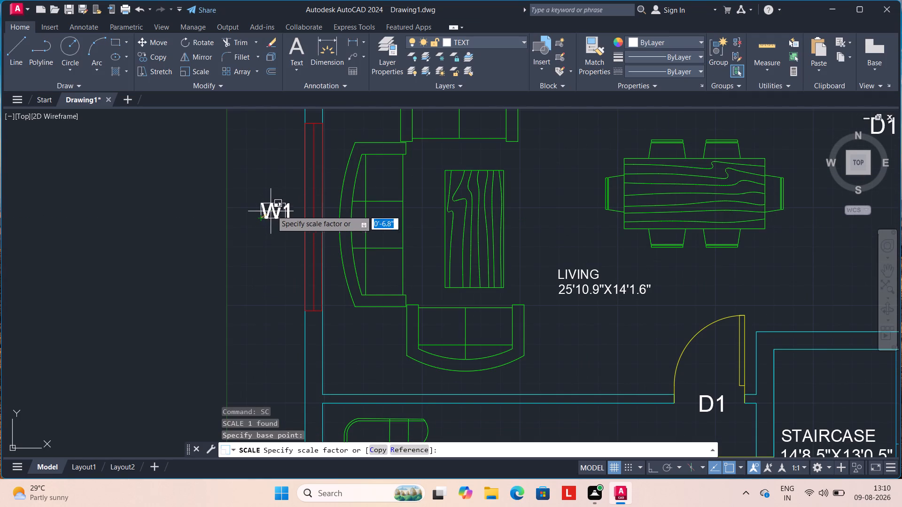
click(274, 206)
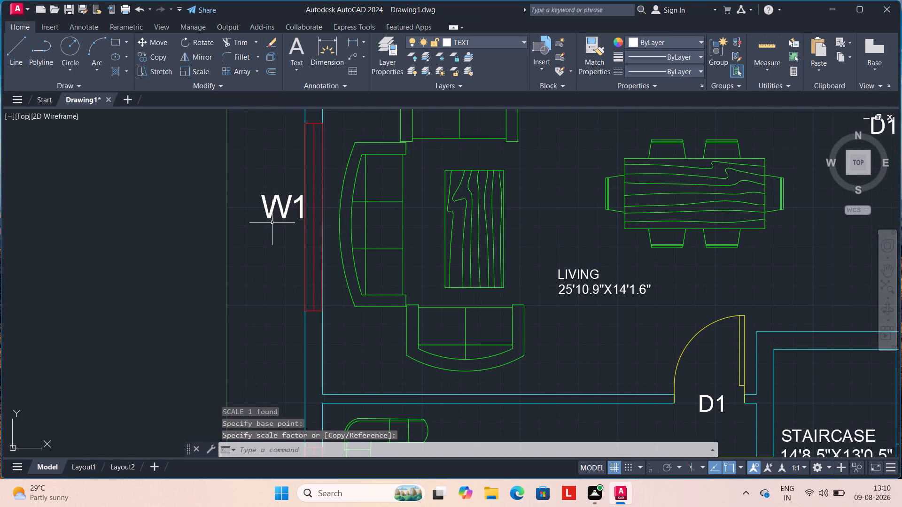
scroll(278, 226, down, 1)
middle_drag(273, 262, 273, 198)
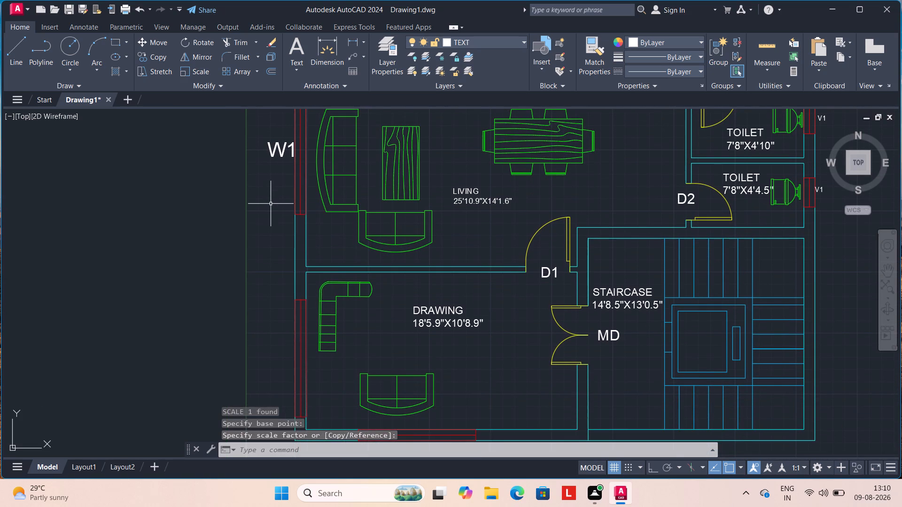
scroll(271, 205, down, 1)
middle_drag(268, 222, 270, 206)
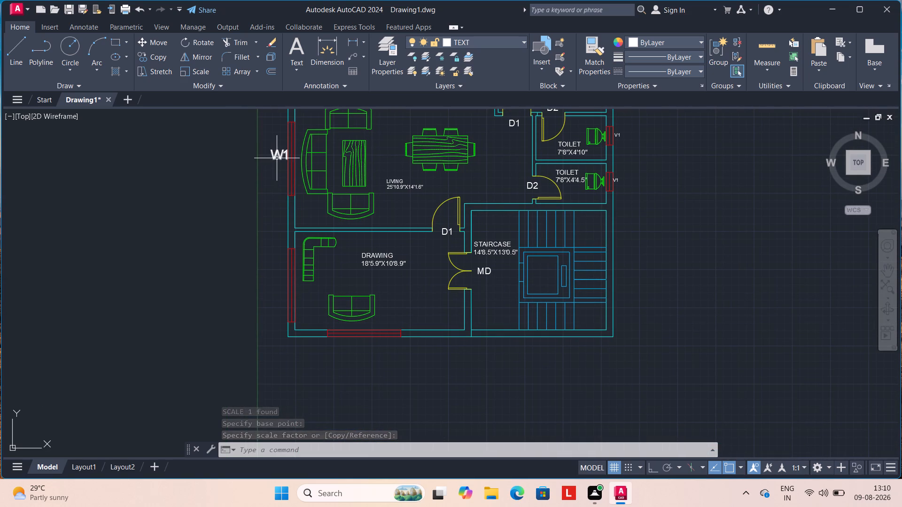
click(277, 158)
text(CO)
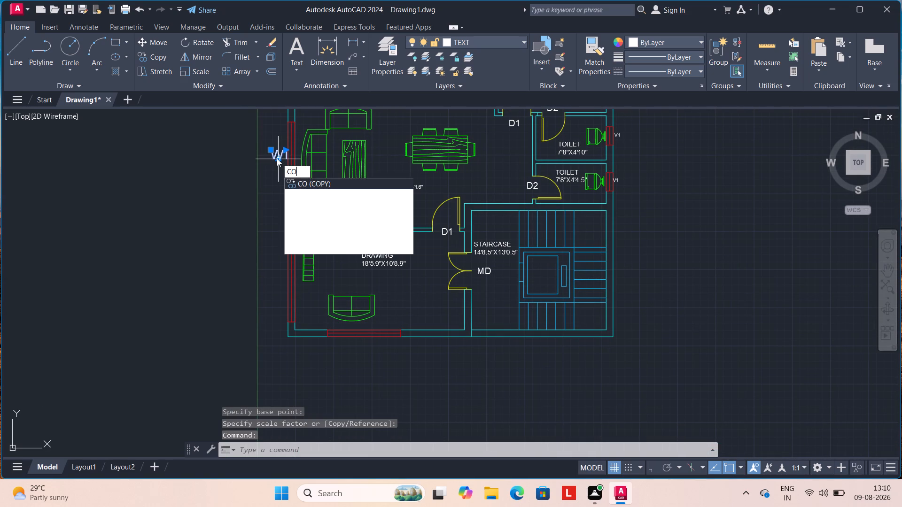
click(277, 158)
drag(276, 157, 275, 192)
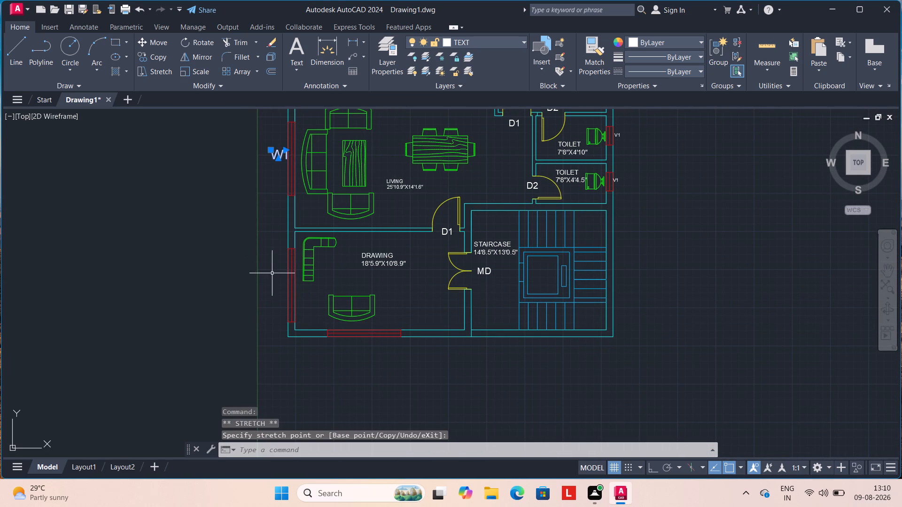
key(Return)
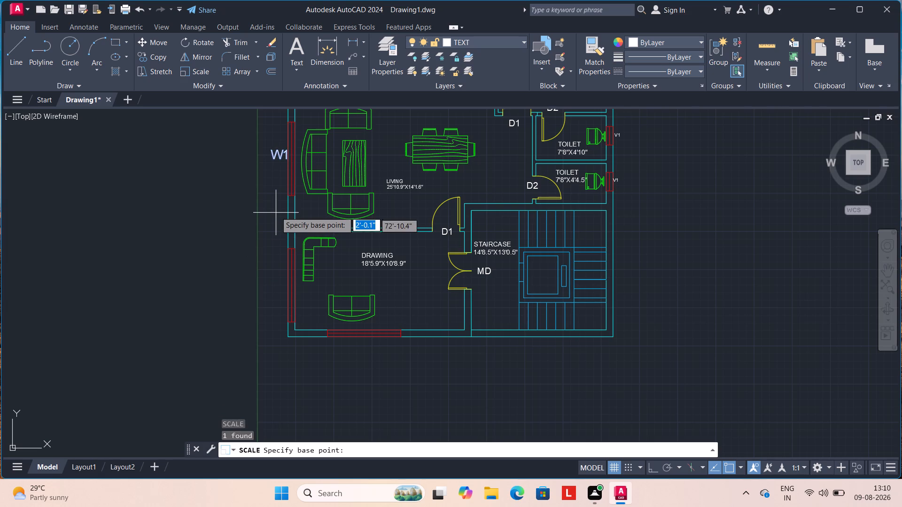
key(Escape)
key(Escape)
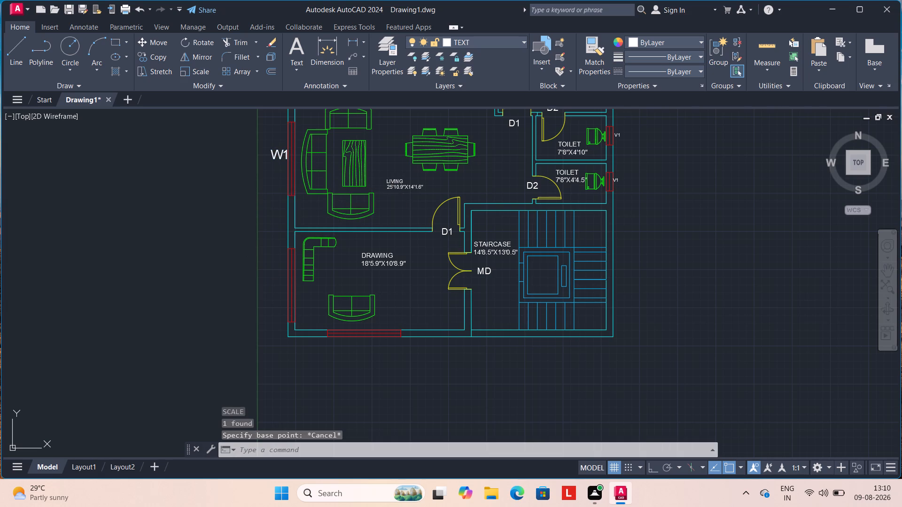
Copy the living room's W1 label to just outside the drawing room's west-wall window and south-wall window.
text(CO)
key(Return)
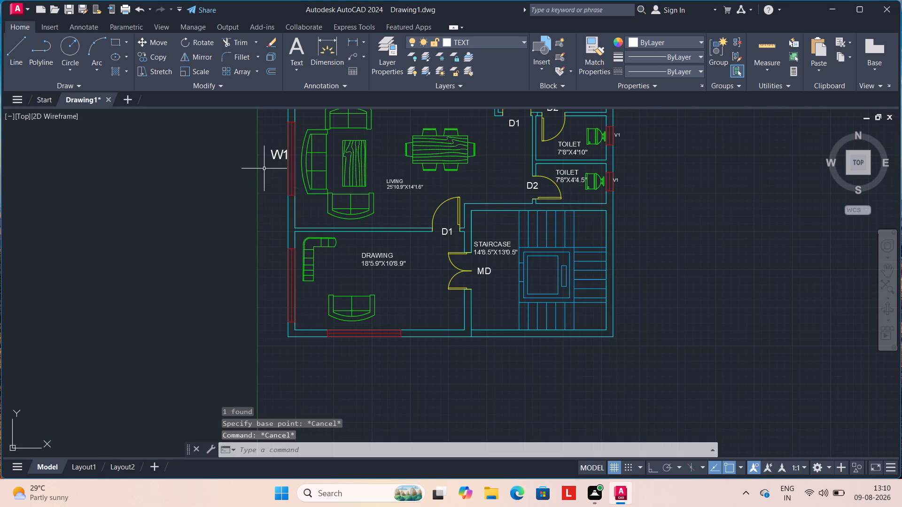
click(281, 157)
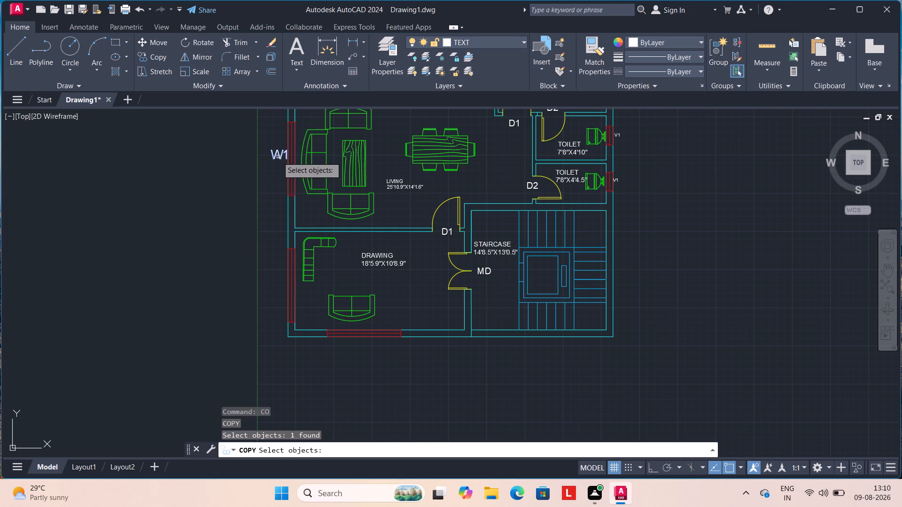
click(278, 157)
drag(278, 159, 276, 206)
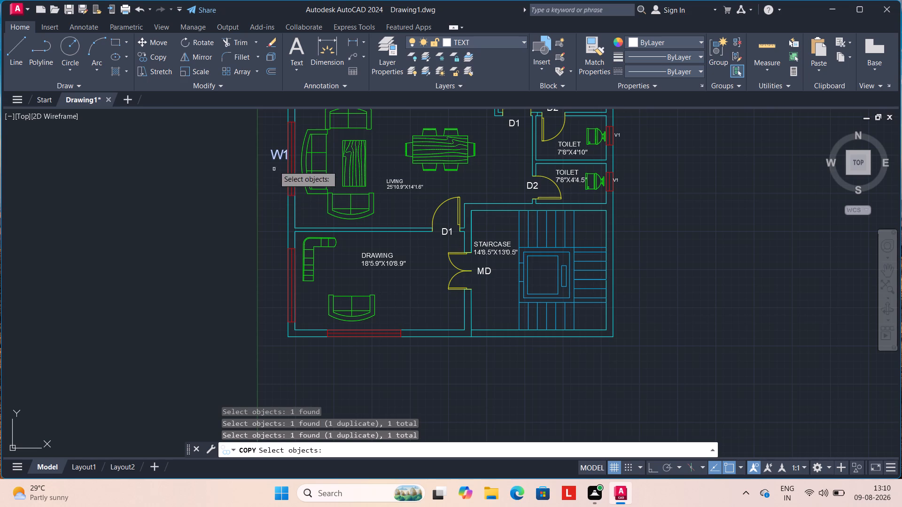
drag(280, 155, 277, 206)
key(Return)
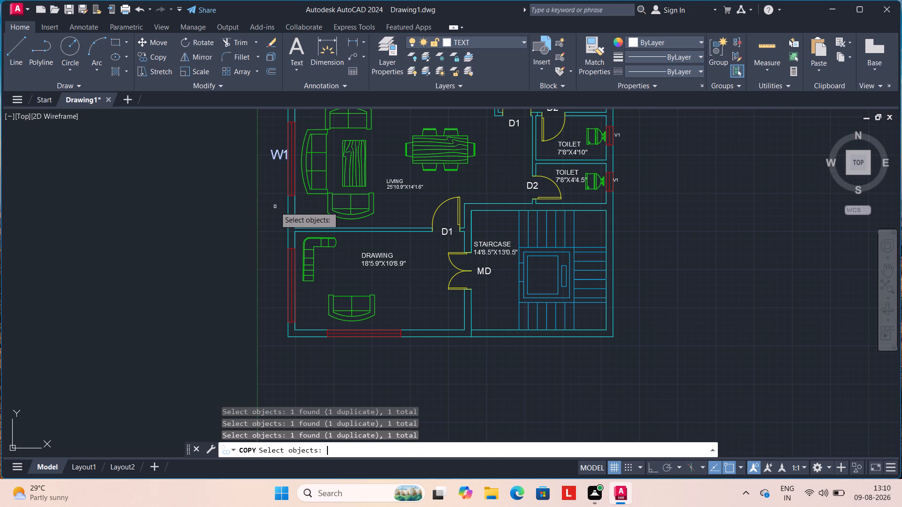
click(275, 154)
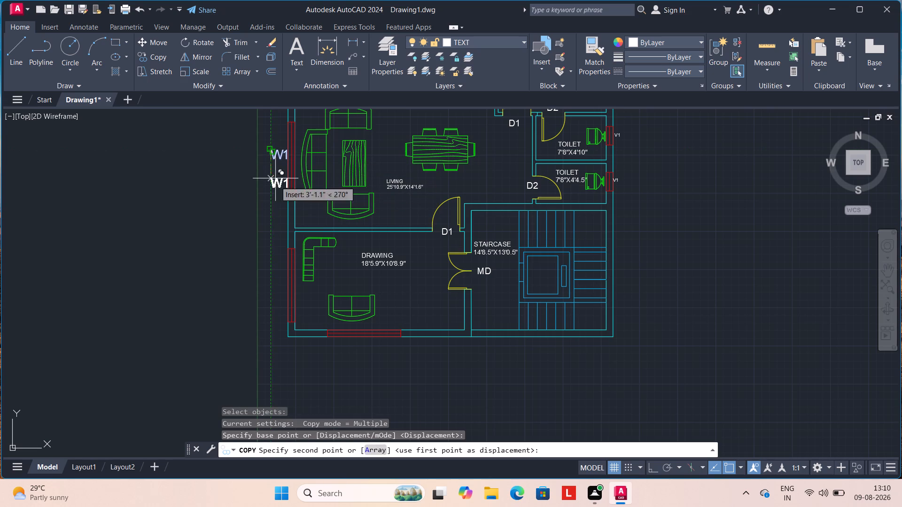
click(266, 276)
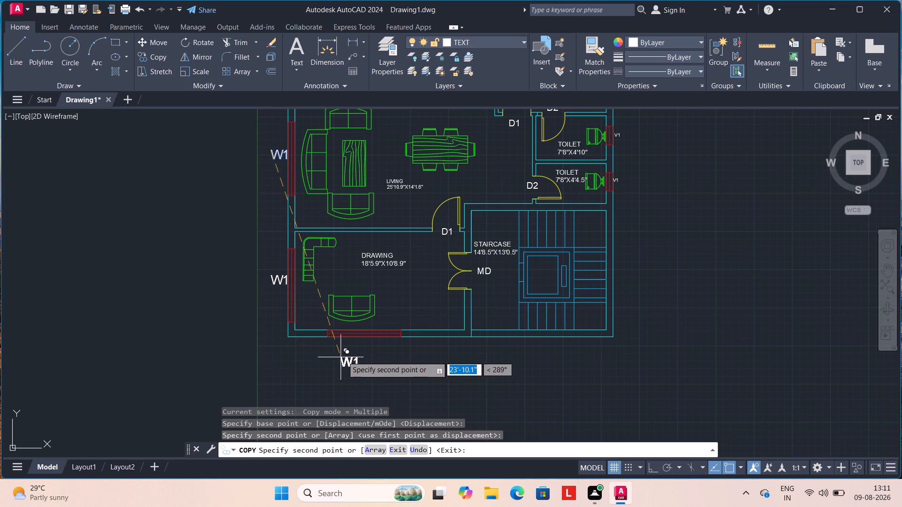
click(350, 344)
scroll(308, 370, down, 1)
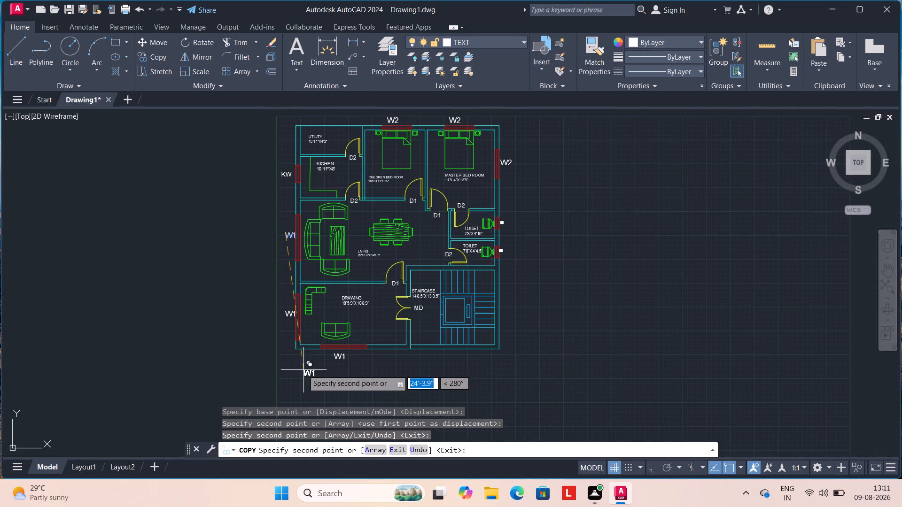
key(Escape)
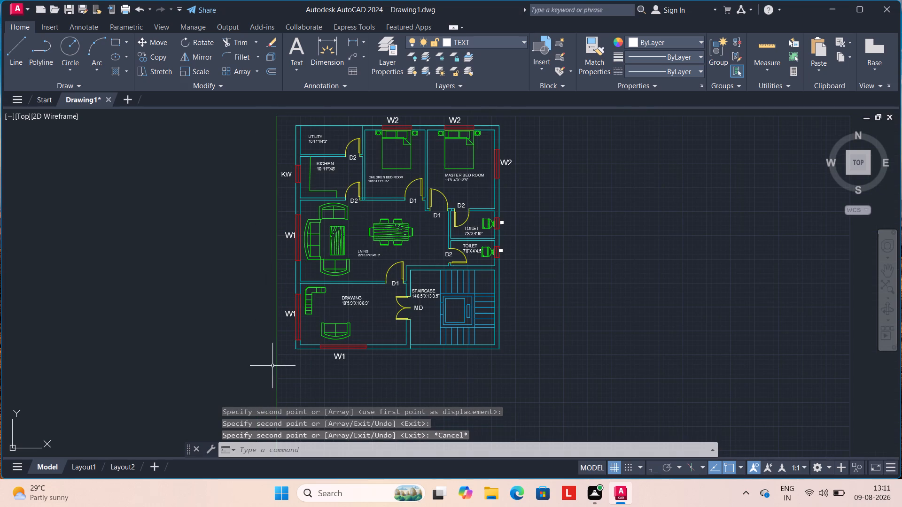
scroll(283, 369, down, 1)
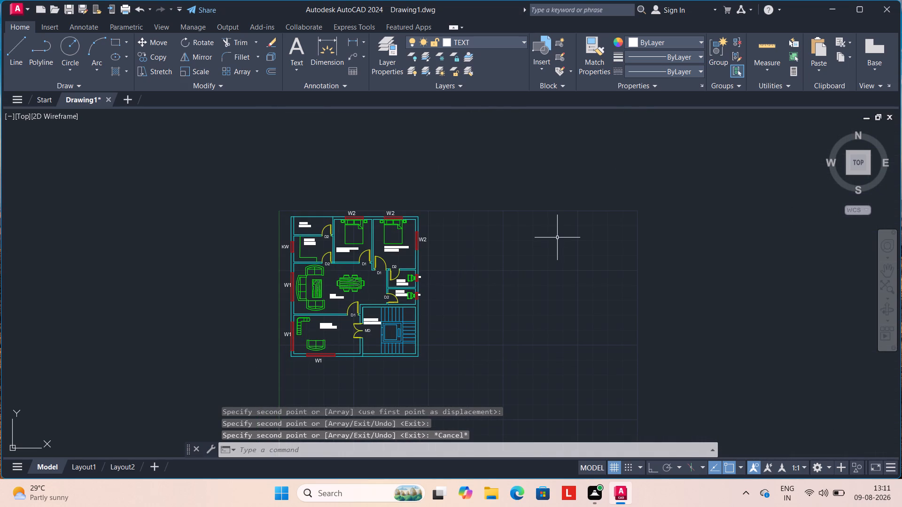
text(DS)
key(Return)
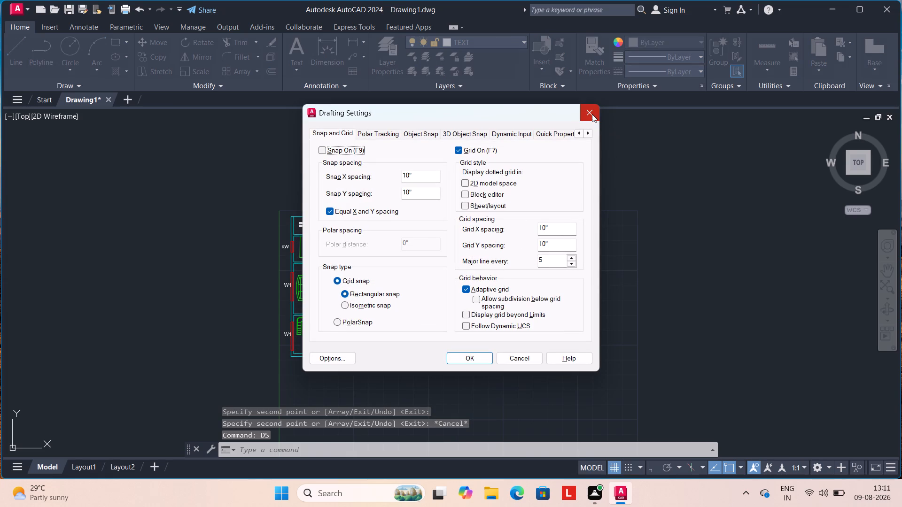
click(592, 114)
Examine the ISO-25 dimension style and its primary units settings.
key(d)
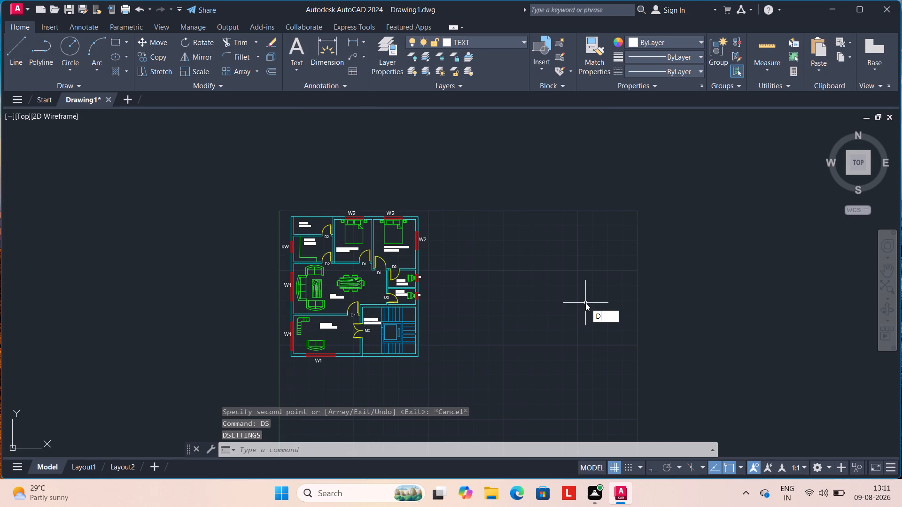
key(Return)
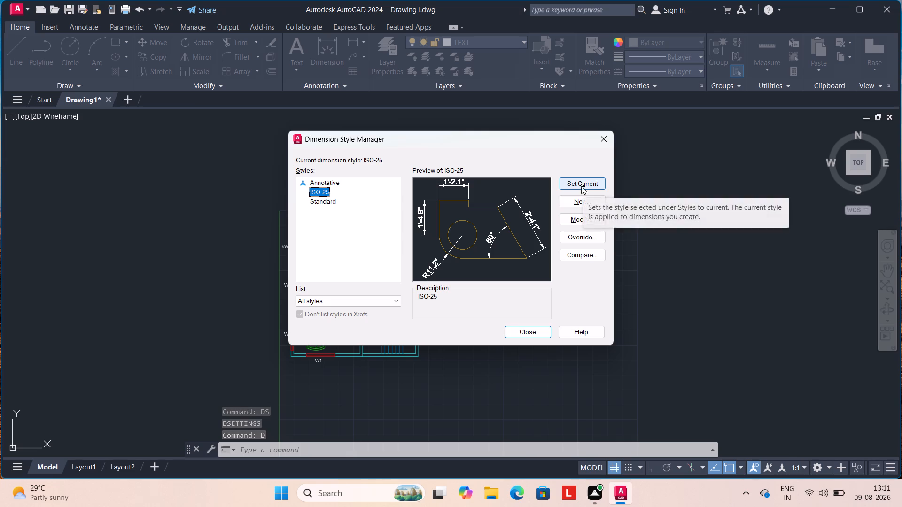
click(582, 217)
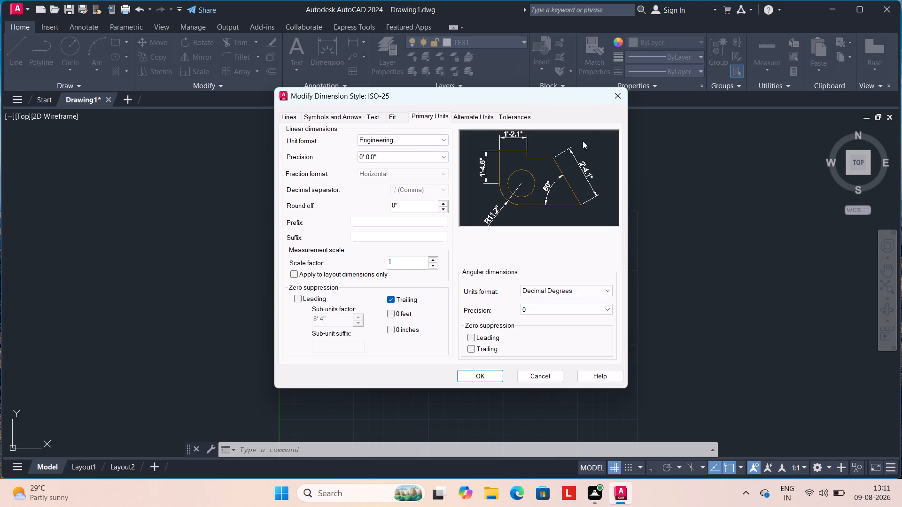
click(613, 97)
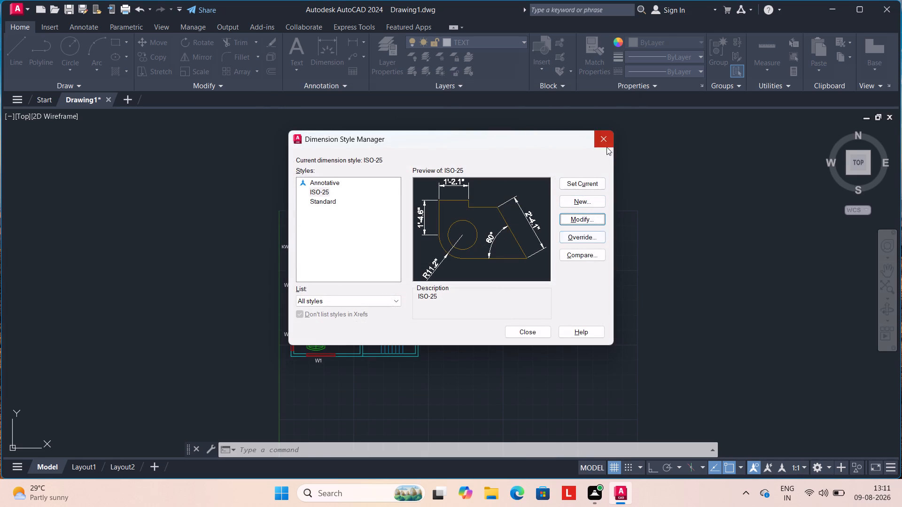
click(588, 179)
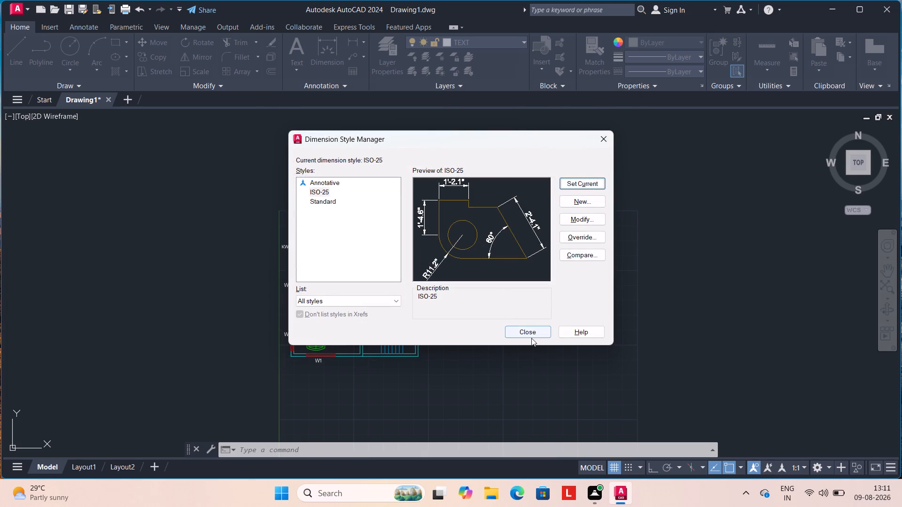
click(531, 334)
key(d)
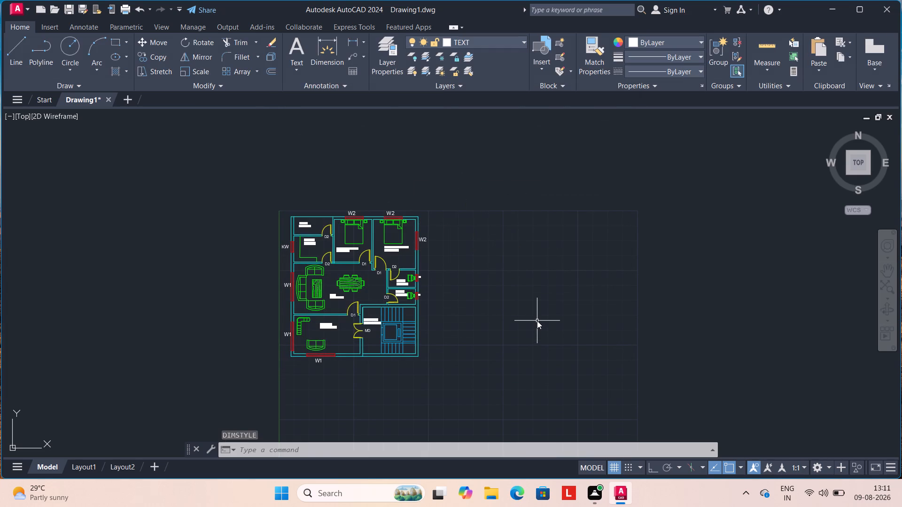
key(Return)
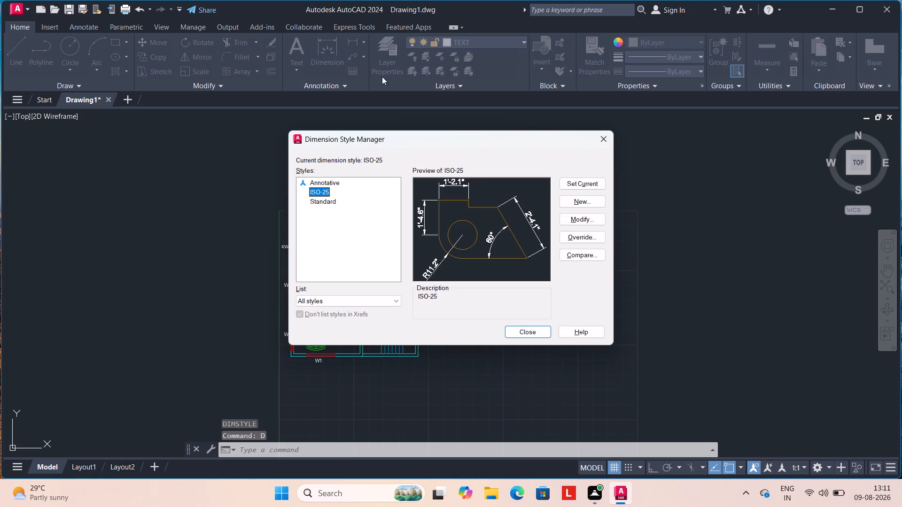
click(600, 136)
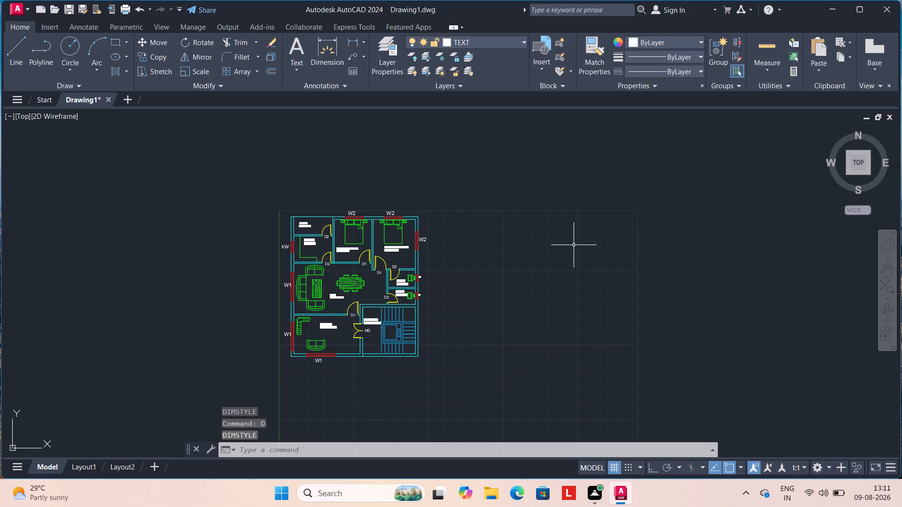
Enable displaying the grid beyond the drawing limits in the drafting settings.
text(DS)
key(Return)
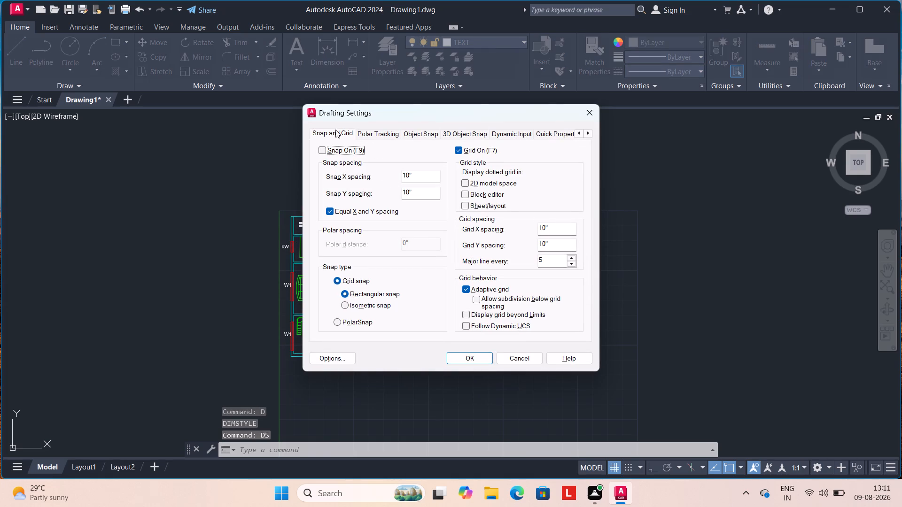
click(469, 314)
click(470, 356)
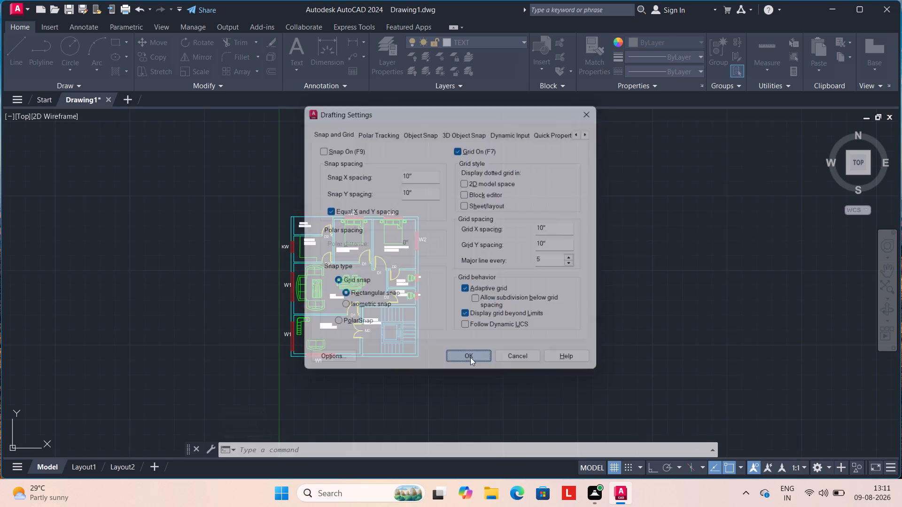
scroll(504, 271, down, 2)
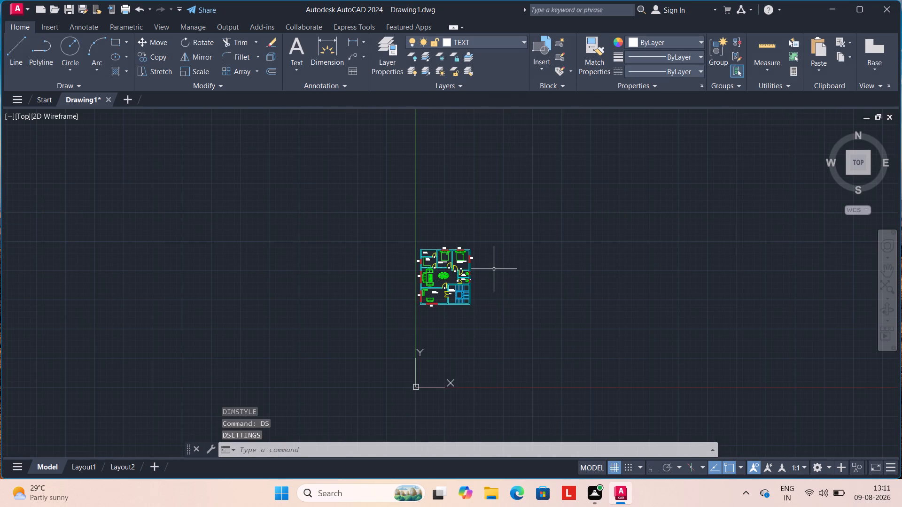
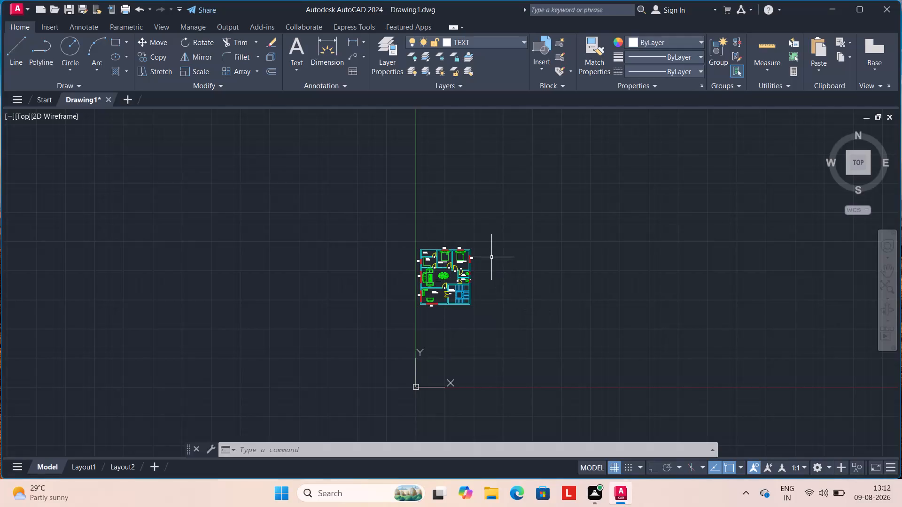
Copy the entire annotated floor plan, with furniture and labels, about 45' due east so it sits beside the original.
scroll(491, 256, up, 1)
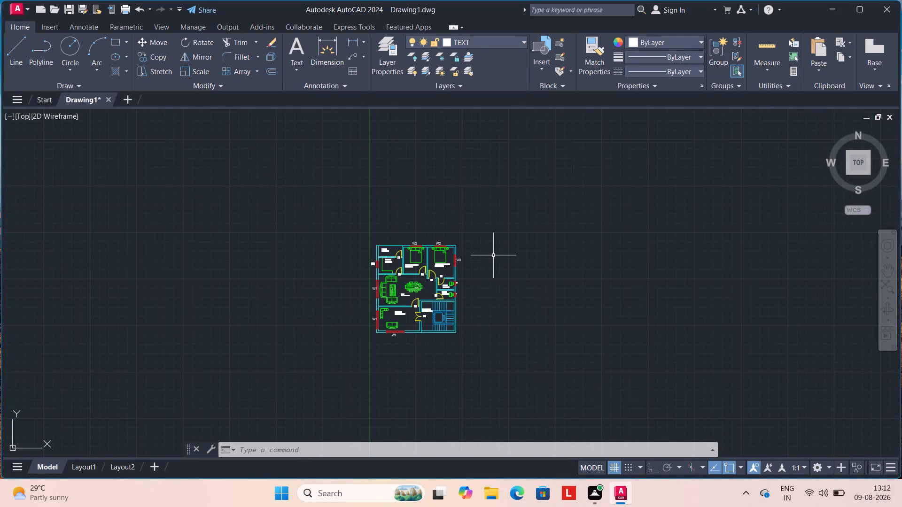
scroll(497, 255, up, 1)
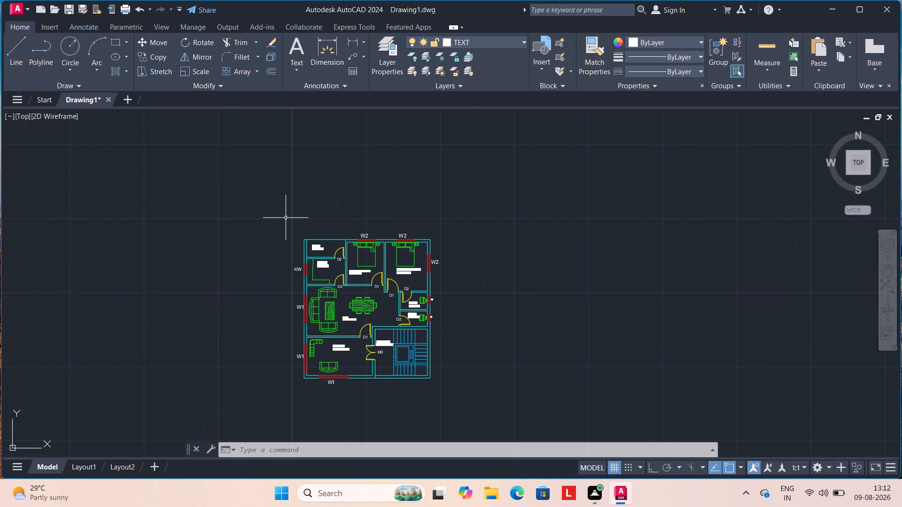
click(292, 218)
drag(292, 218, 367, 220)
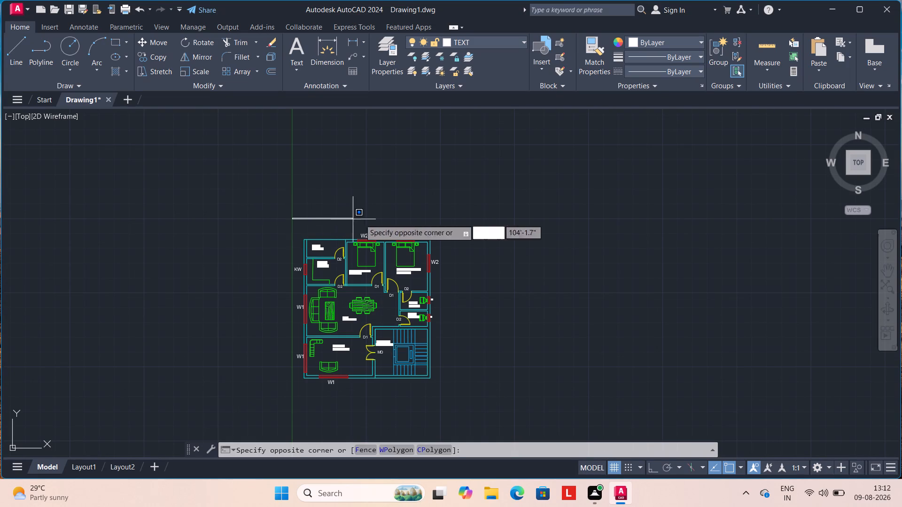
drag(367, 220, 469, 399)
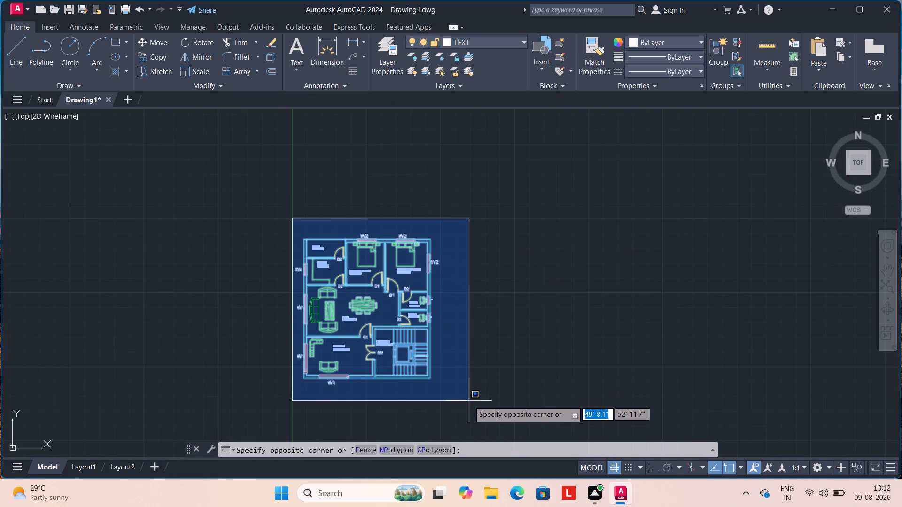
click(469, 401)
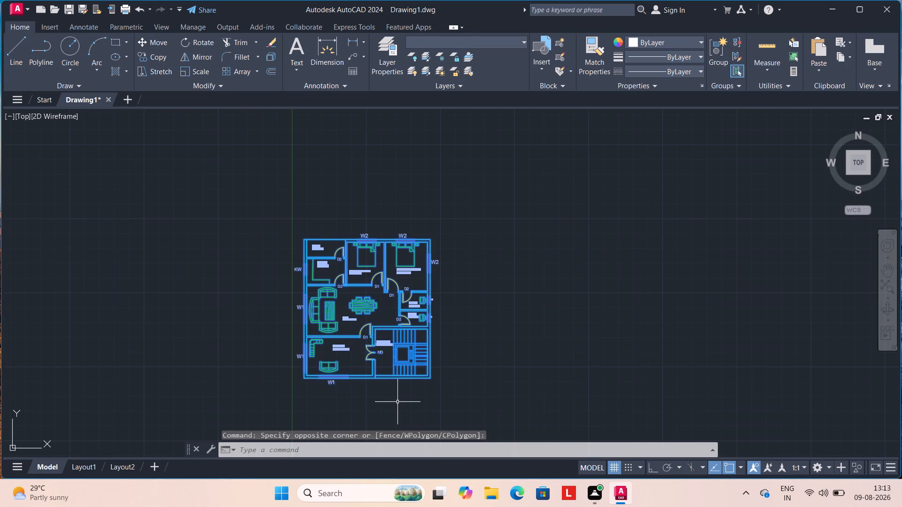
text(CO)
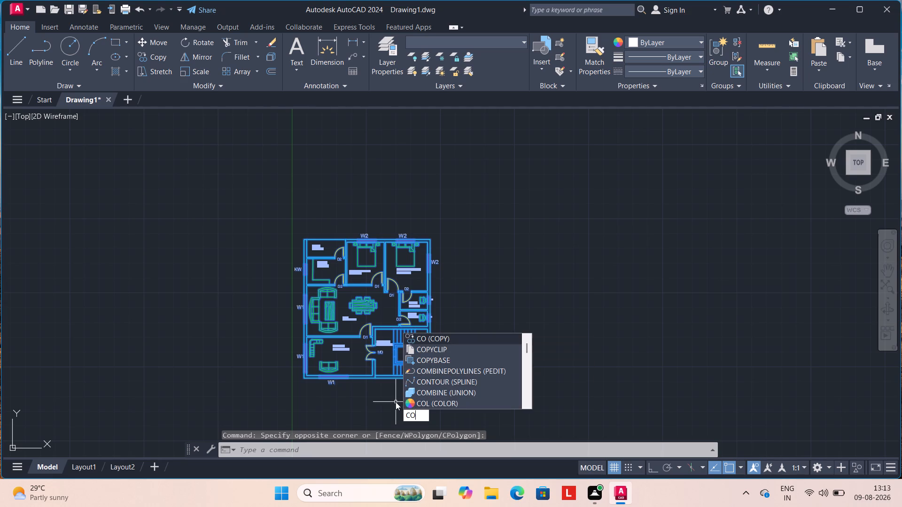
key(Return)
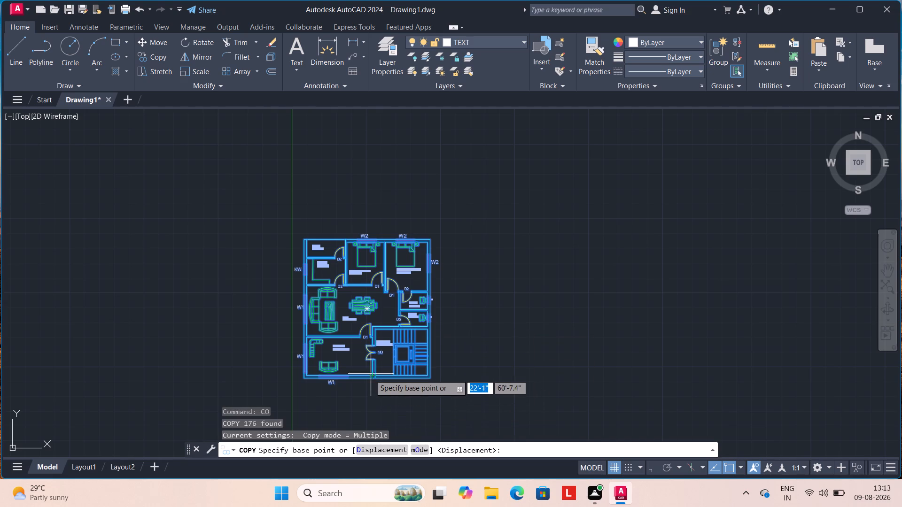
click(369, 382)
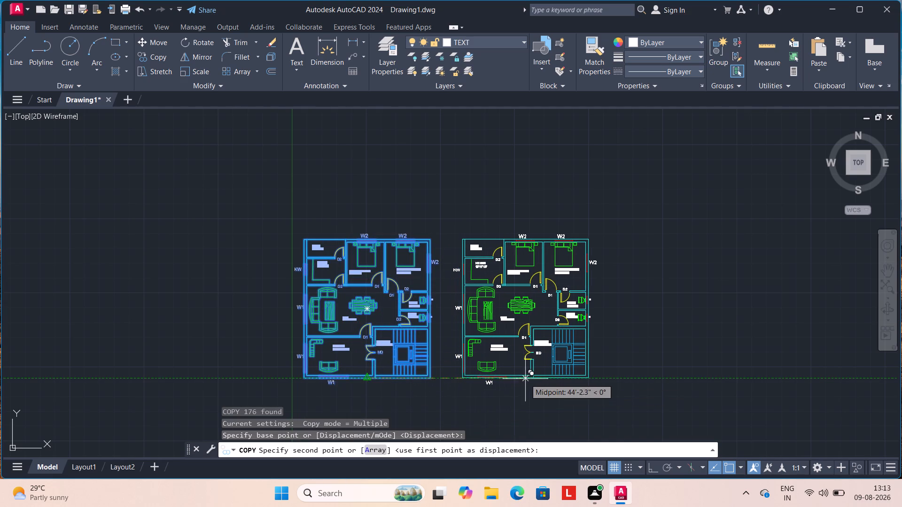
click(530, 375)
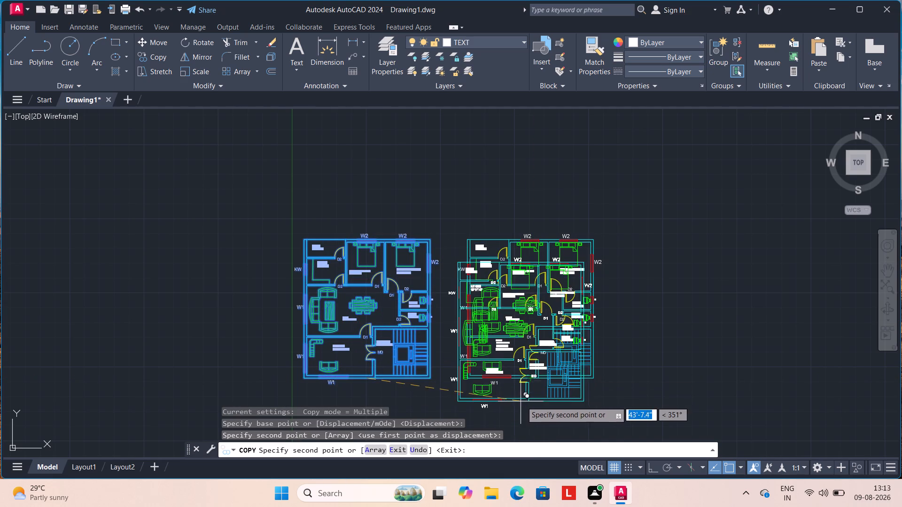
key(Escape)
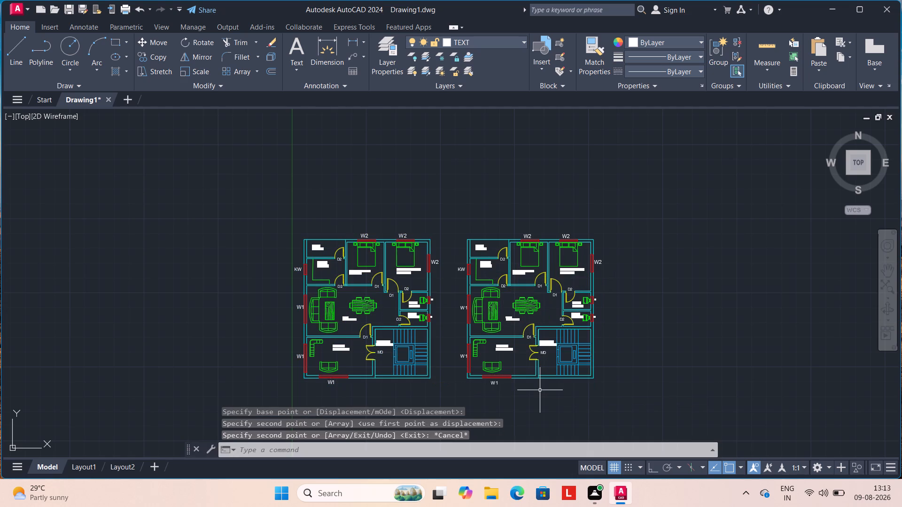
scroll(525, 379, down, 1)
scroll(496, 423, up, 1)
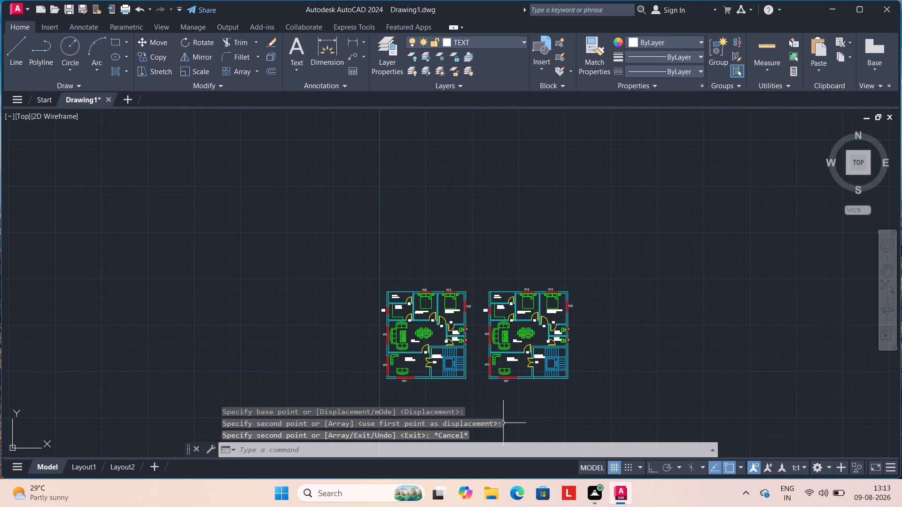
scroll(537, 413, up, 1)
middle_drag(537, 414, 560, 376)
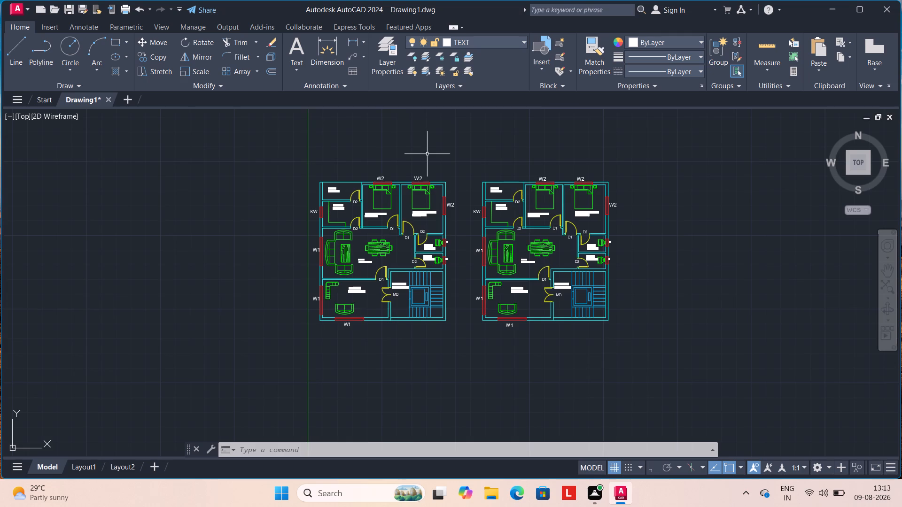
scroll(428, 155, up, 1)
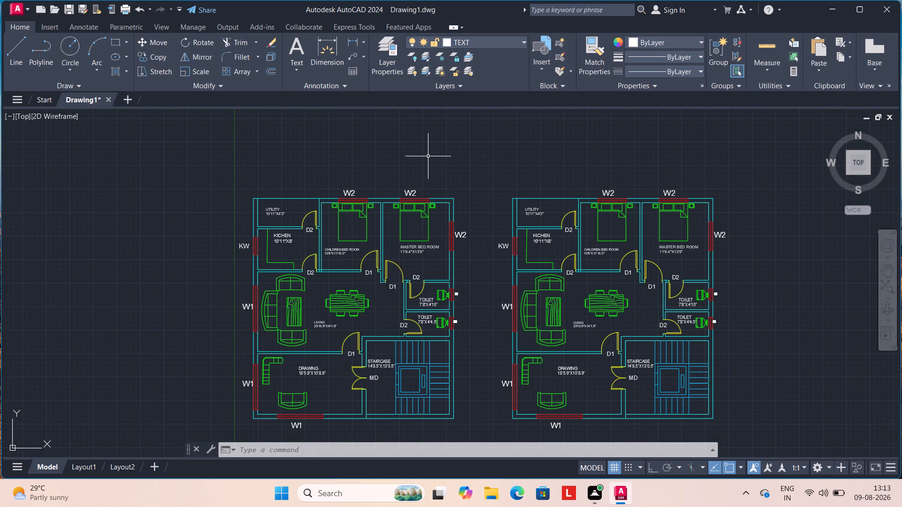
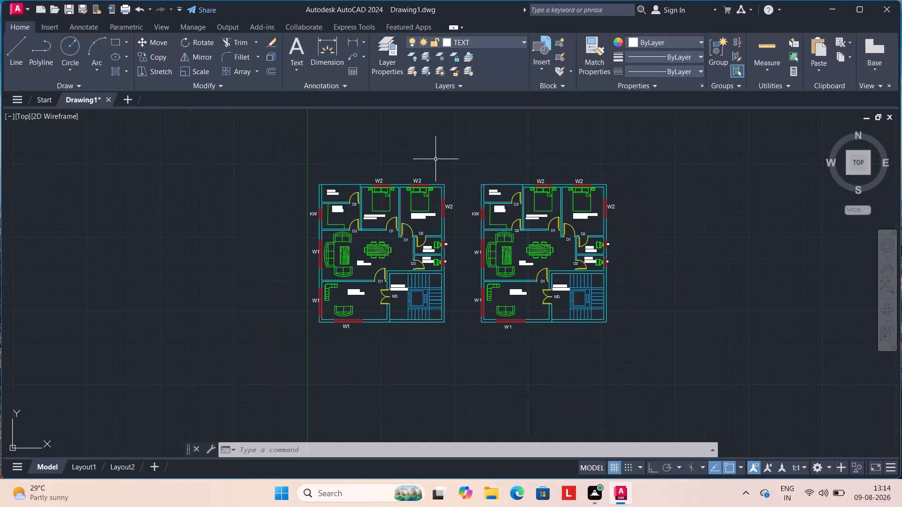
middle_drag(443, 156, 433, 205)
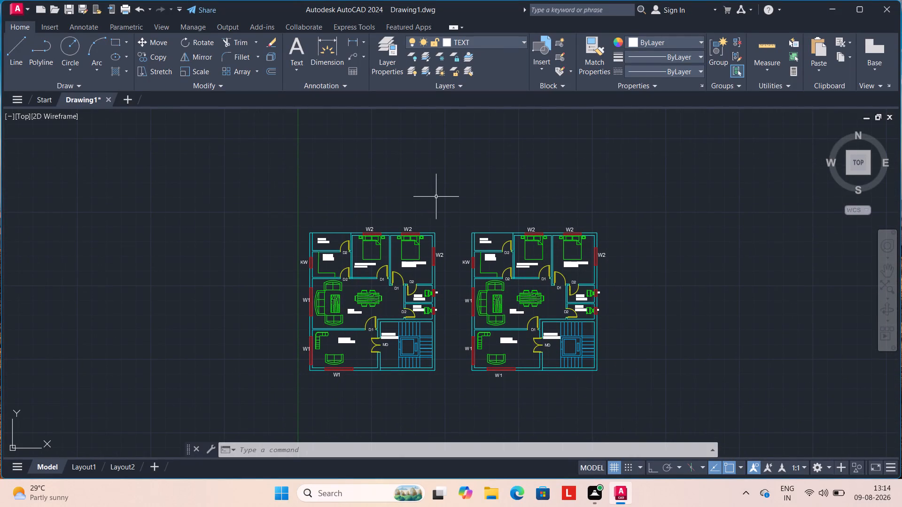
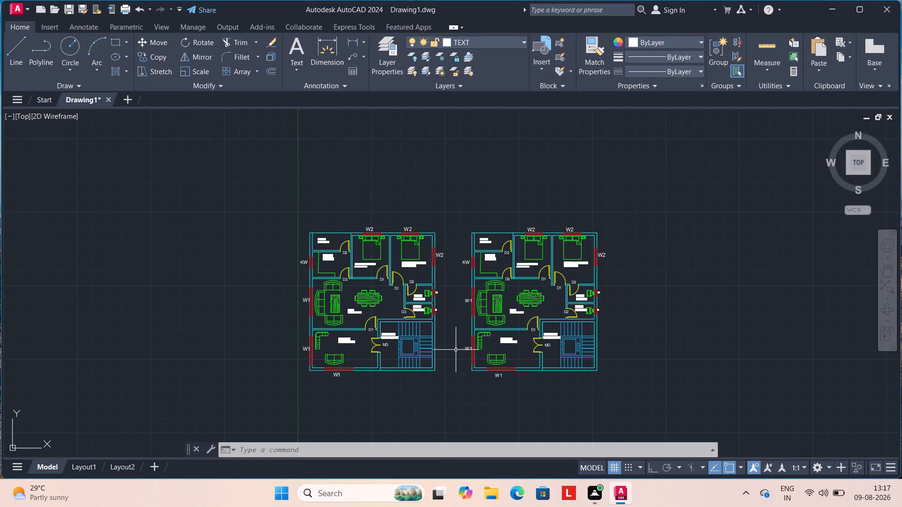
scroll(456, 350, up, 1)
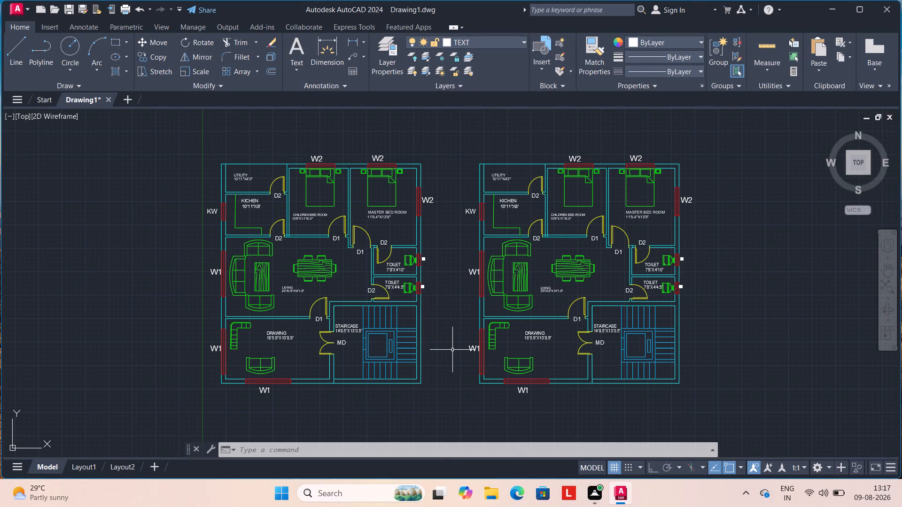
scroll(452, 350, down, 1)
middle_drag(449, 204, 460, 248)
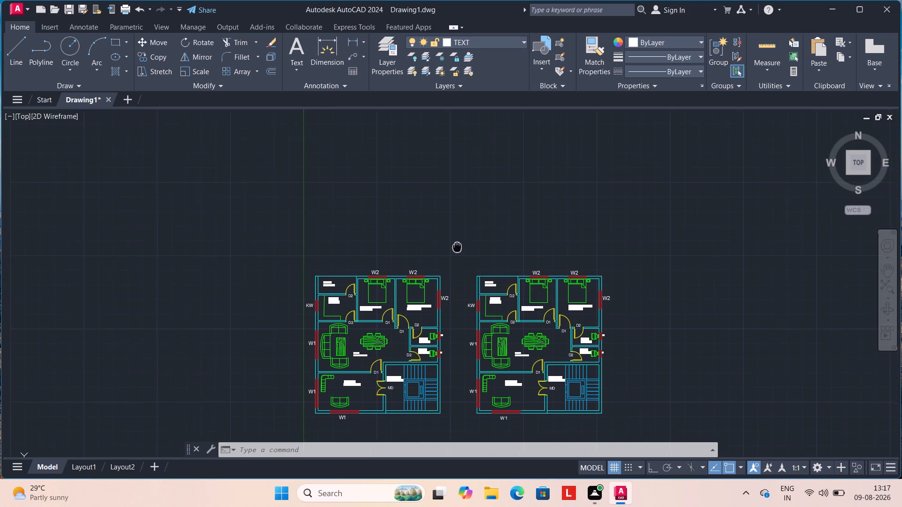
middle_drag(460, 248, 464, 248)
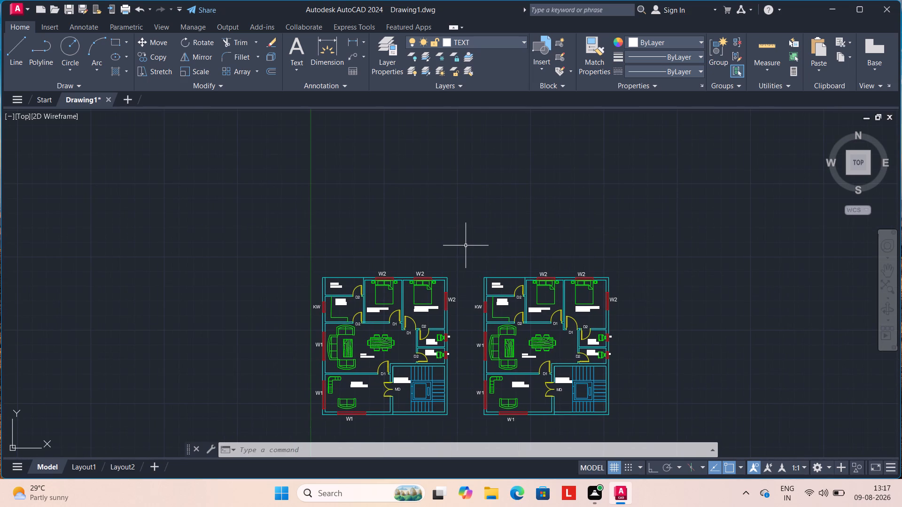
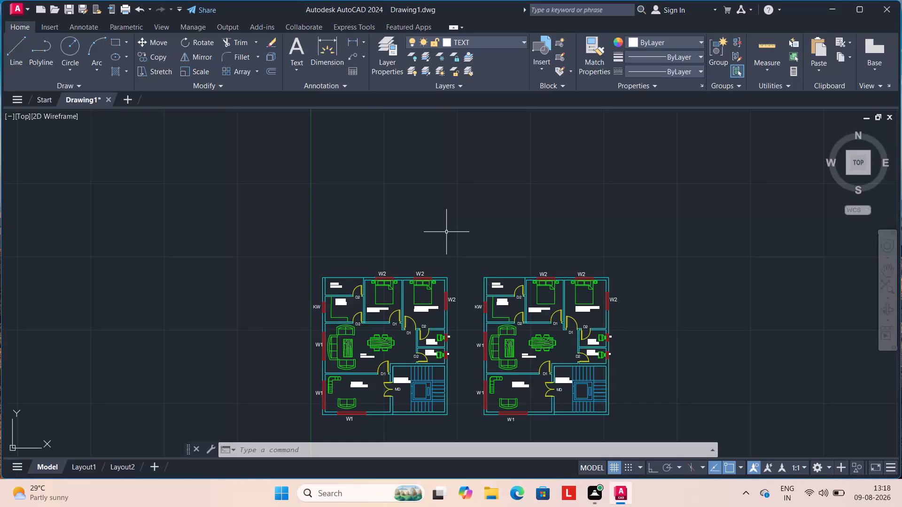
Move the second copy of the floor plan about 30' horizontally away from the first plan.
scroll(445, 233, down, 1)
scroll(449, 245, up, 1)
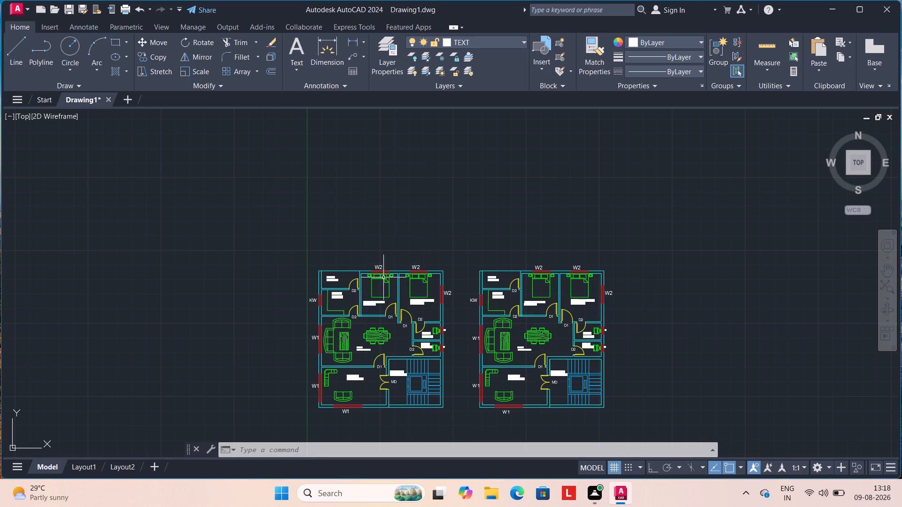
middle_drag(403, 348, 401, 348)
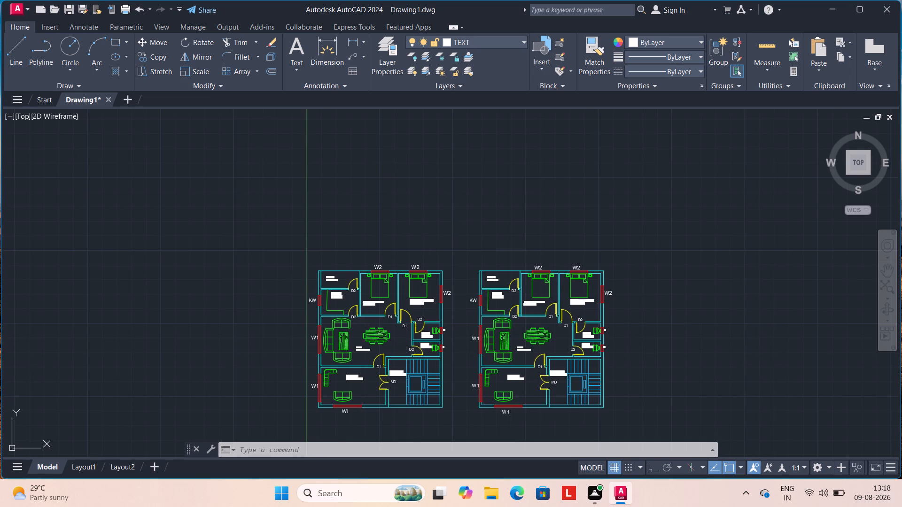
middle_drag(401, 348, 414, 299)
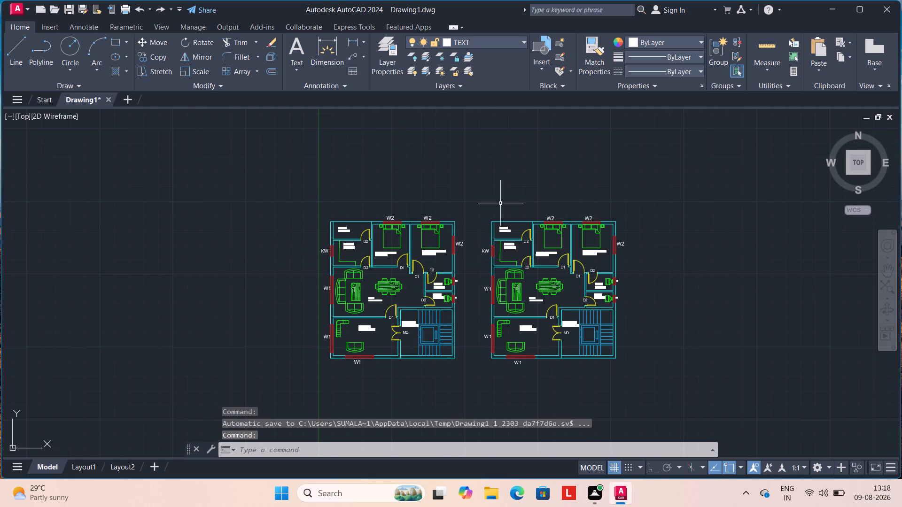
click(476, 208)
drag(476, 208, 576, 206)
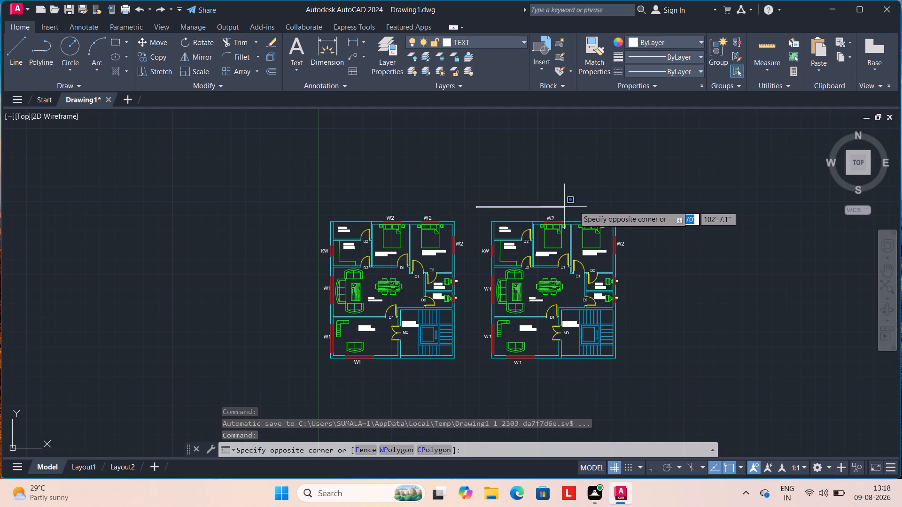
drag(576, 206, 636, 392)
click(636, 392)
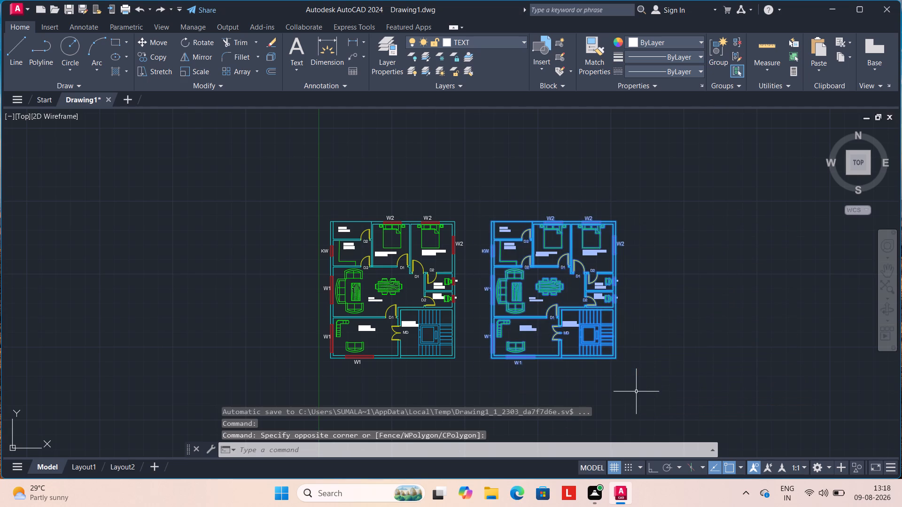
key(m)
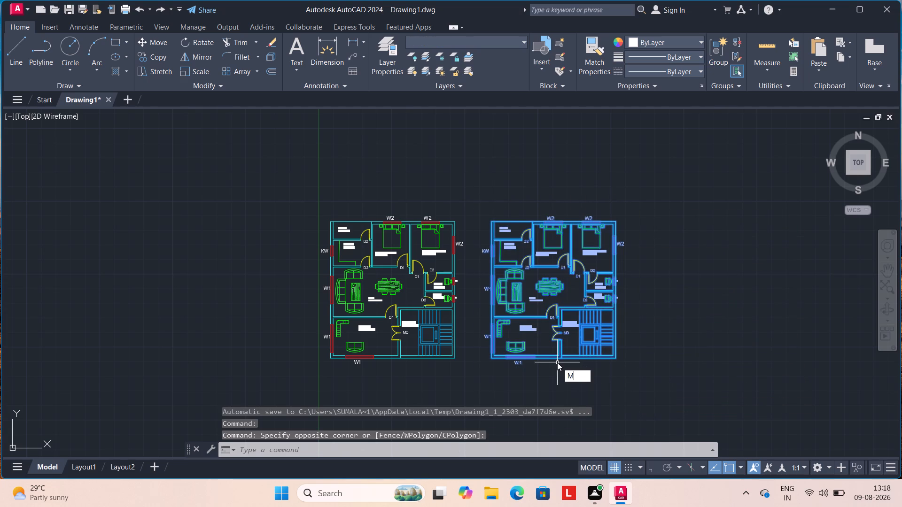
key(Return)
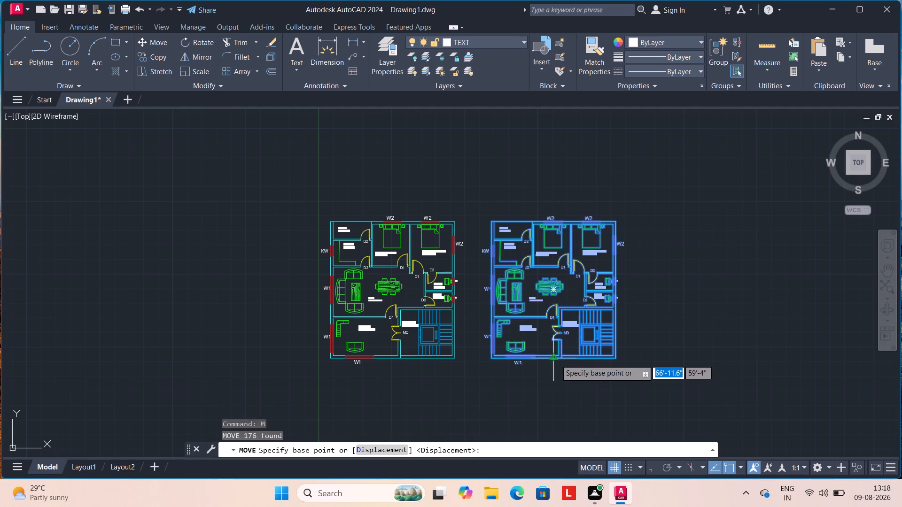
click(555, 358)
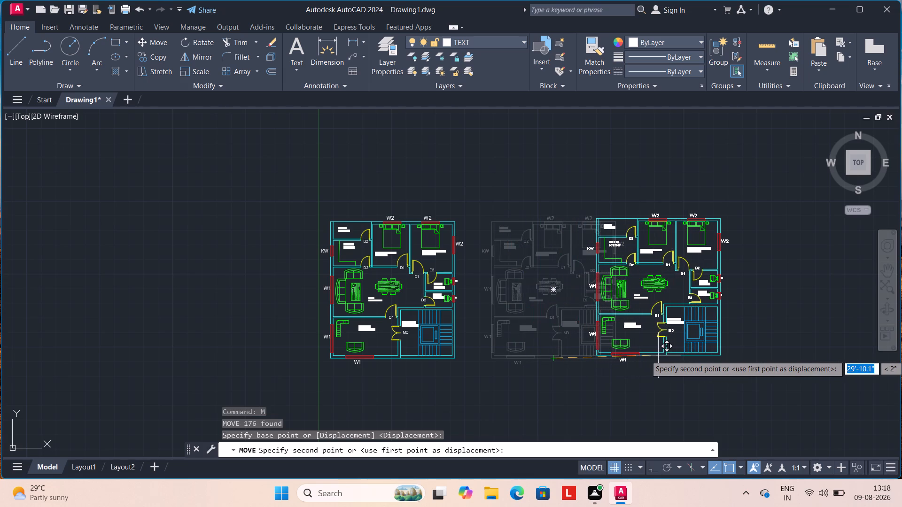
click(658, 355)
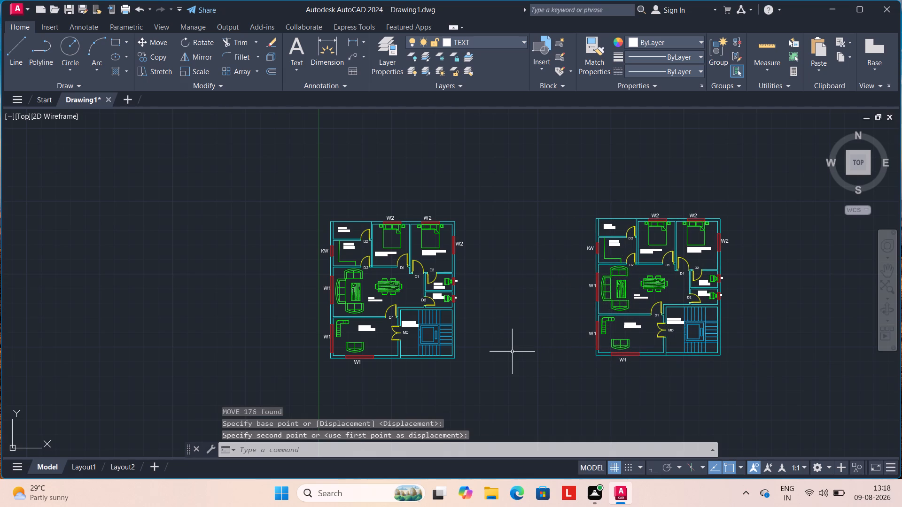
key(Escape)
key(Escape)
key(Escape)
key(Escape)
key(Escape)
key(Escape)
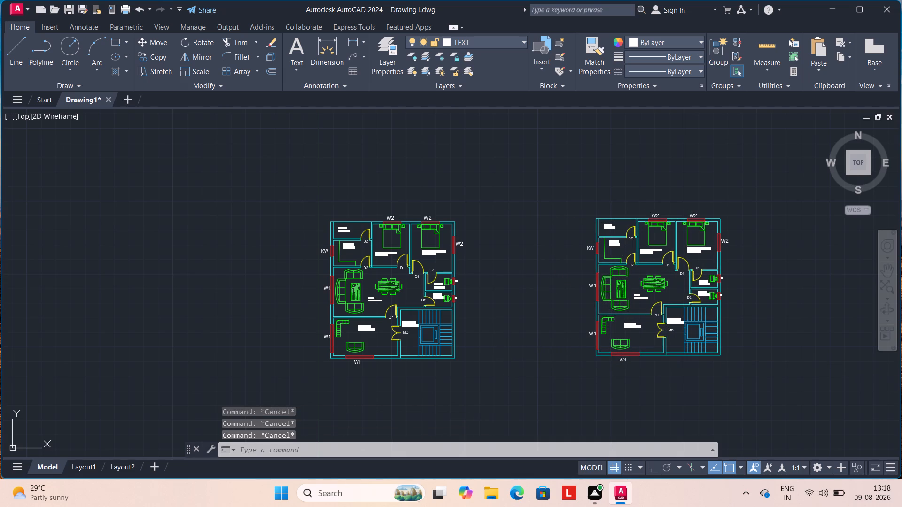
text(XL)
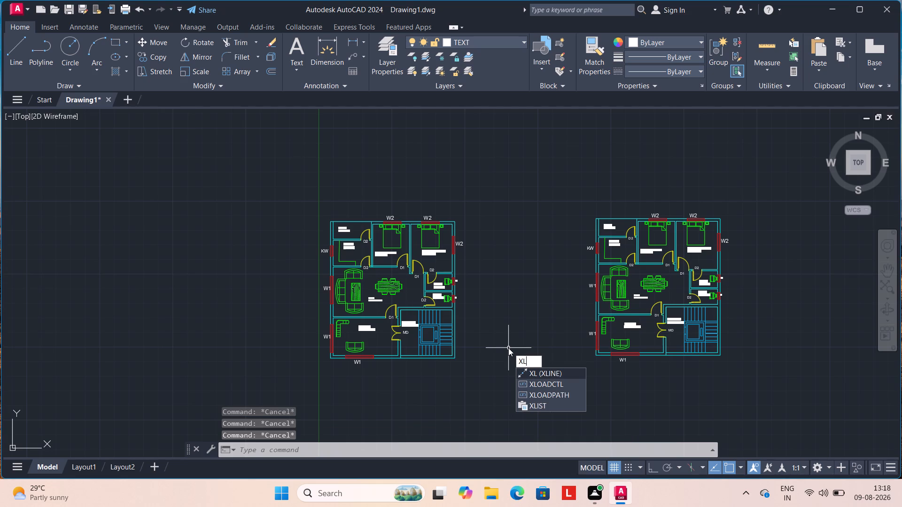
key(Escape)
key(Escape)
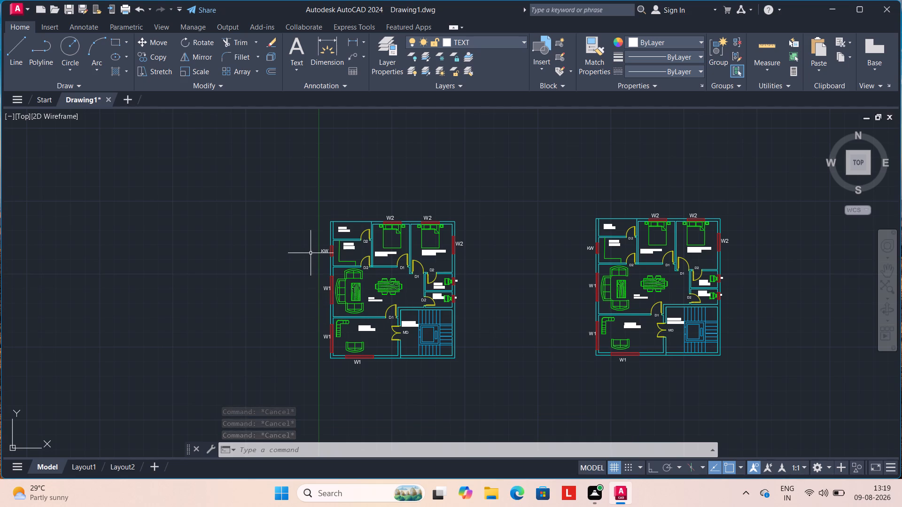
Draw a section line about 46'-7" long across the first plan through the kitchen and bedrooms, with a short upturned end beyond the master bedroom.
key(l)
key(Return)
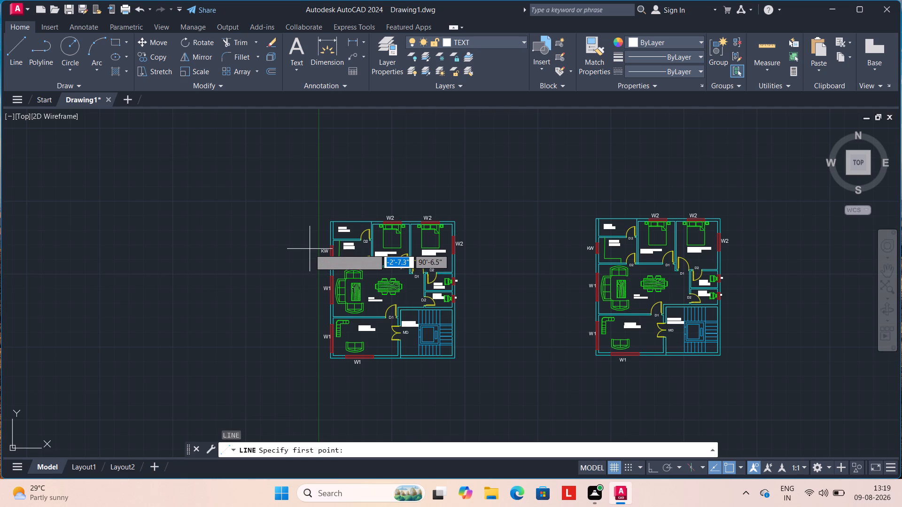
click(310, 249)
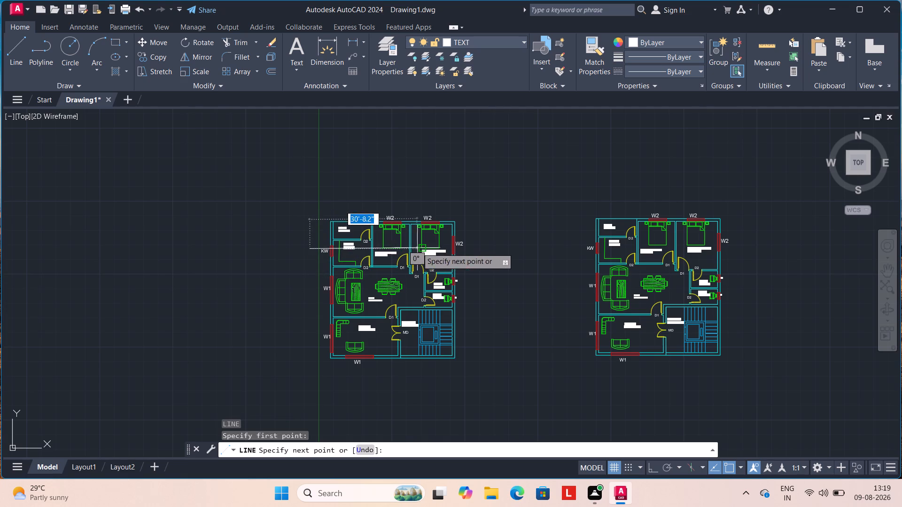
click(473, 248)
click(473, 240)
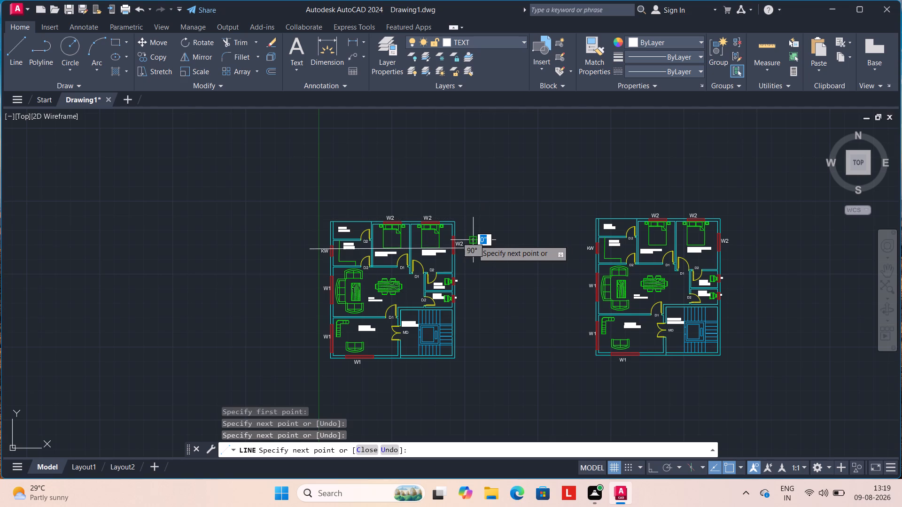
key(Escape)
Draw a circle of about 8.4" radius centred on the upper end of the section line's upturned segment.
scroll(463, 246, up, 1)
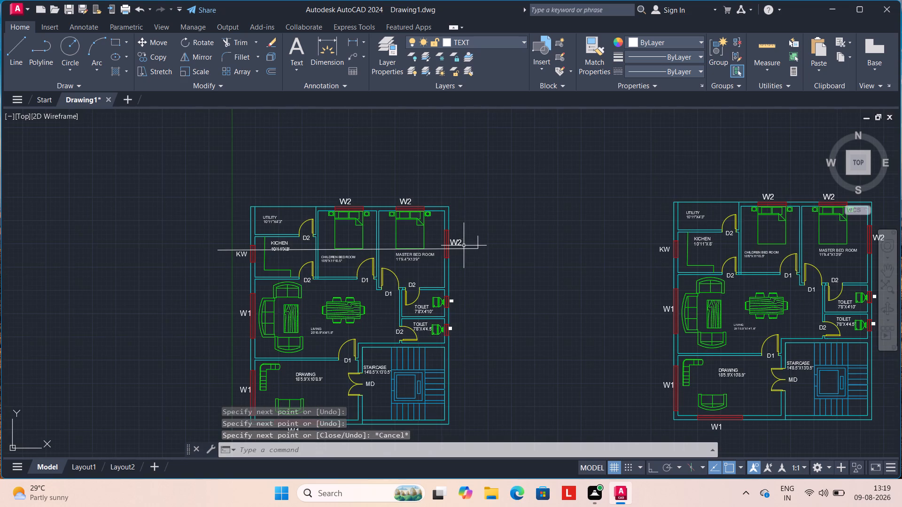
scroll(464, 246, up, 1)
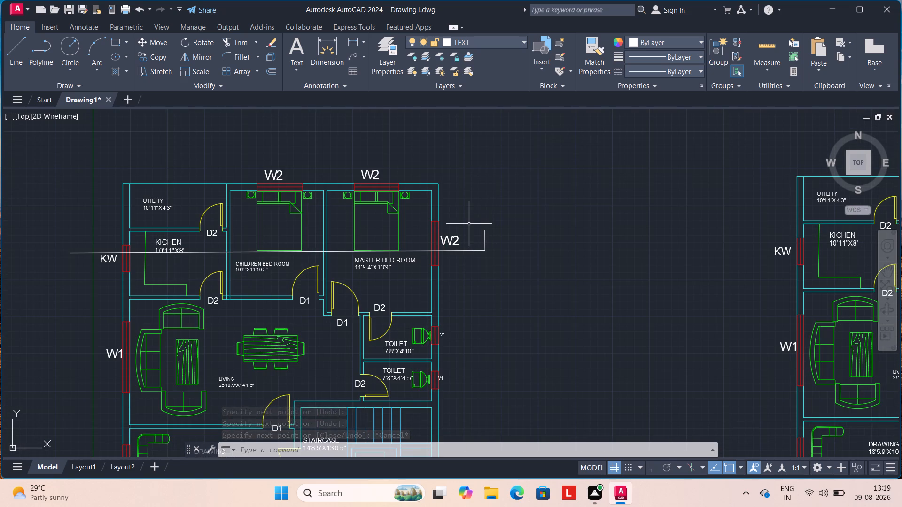
key(c)
key(Return)
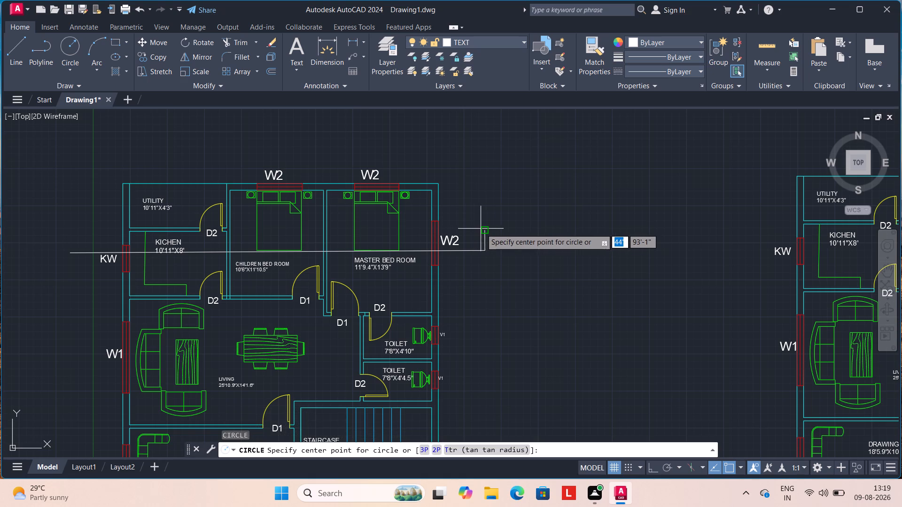
click(483, 228)
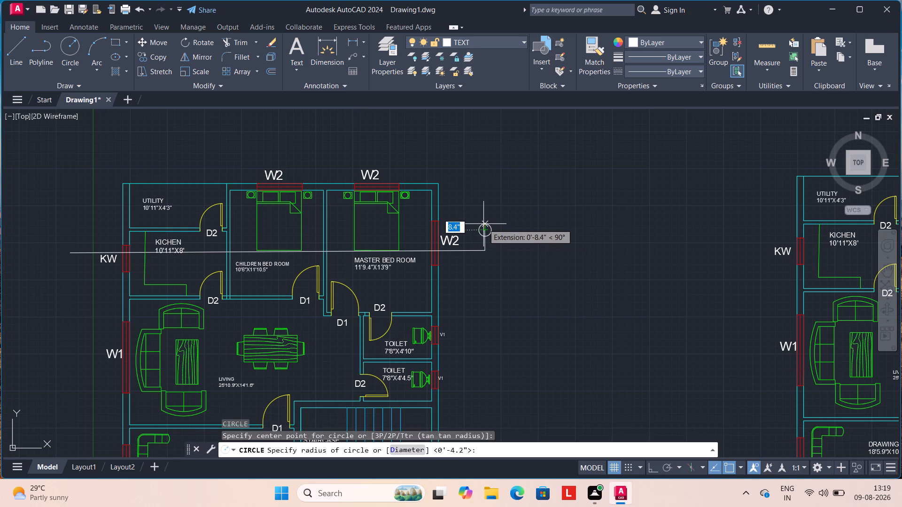
click(483, 224)
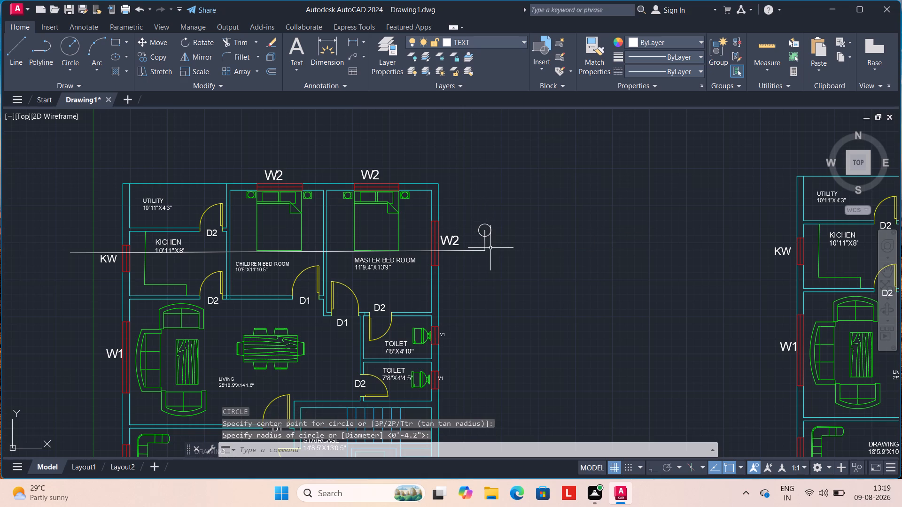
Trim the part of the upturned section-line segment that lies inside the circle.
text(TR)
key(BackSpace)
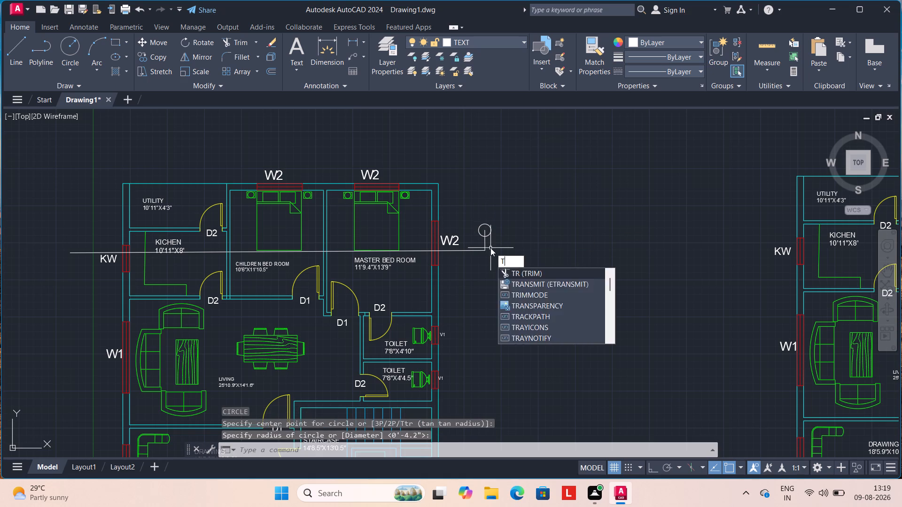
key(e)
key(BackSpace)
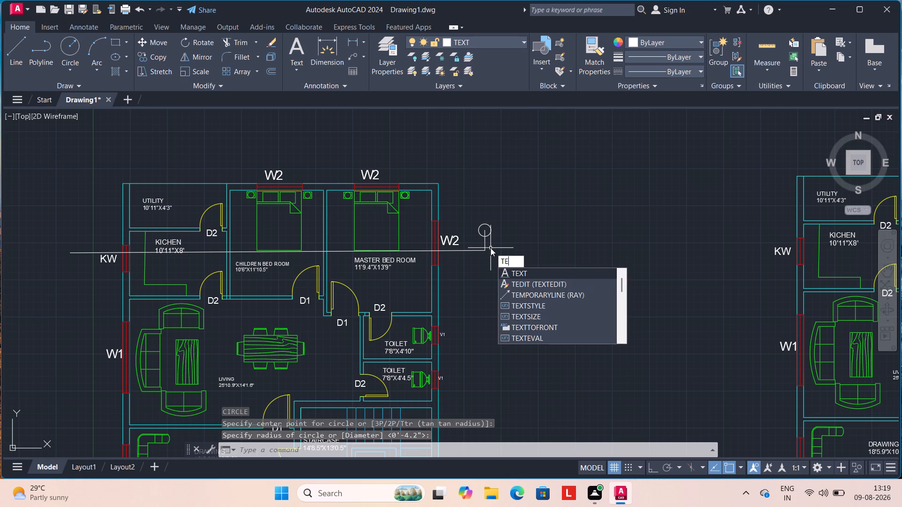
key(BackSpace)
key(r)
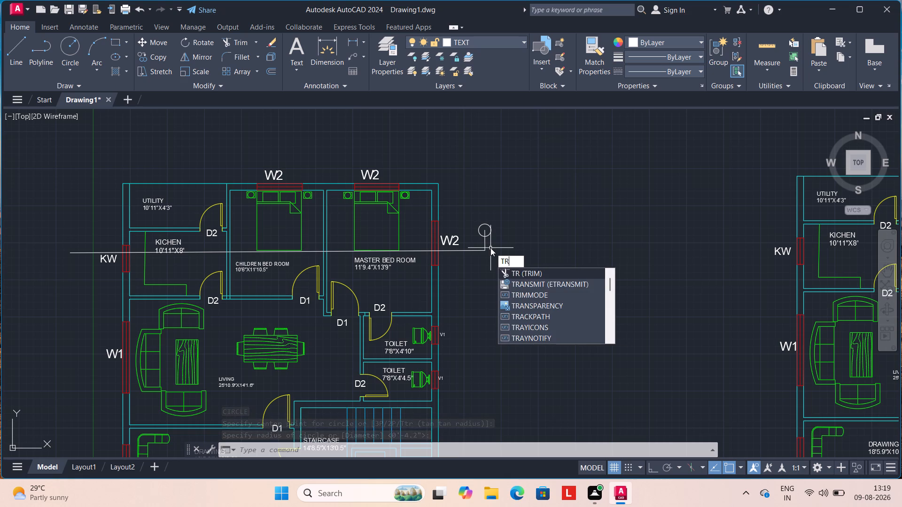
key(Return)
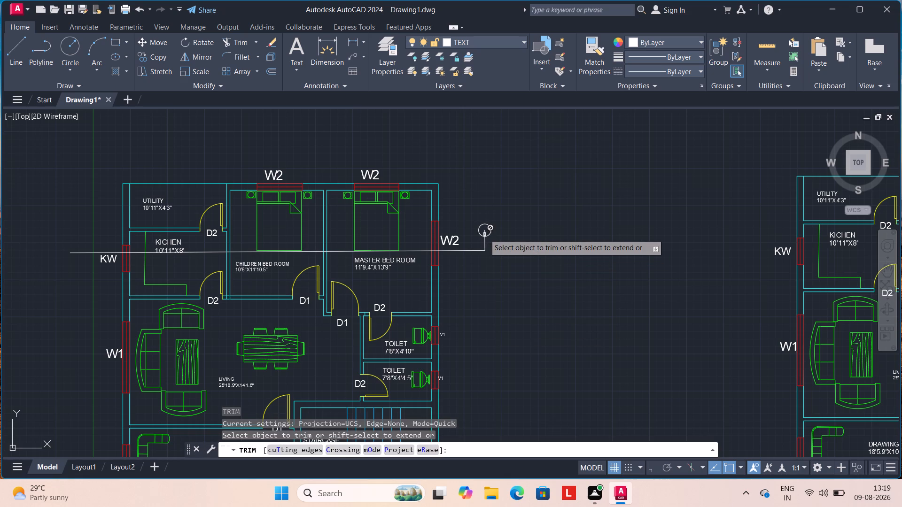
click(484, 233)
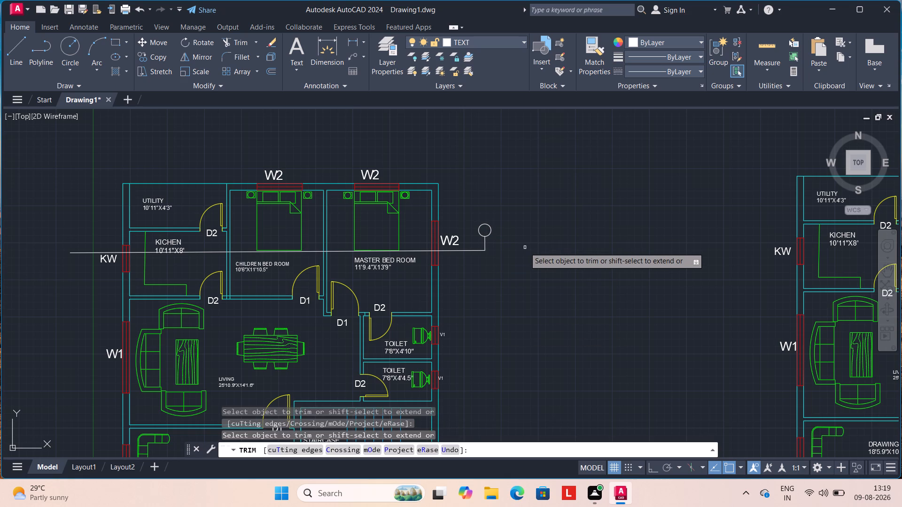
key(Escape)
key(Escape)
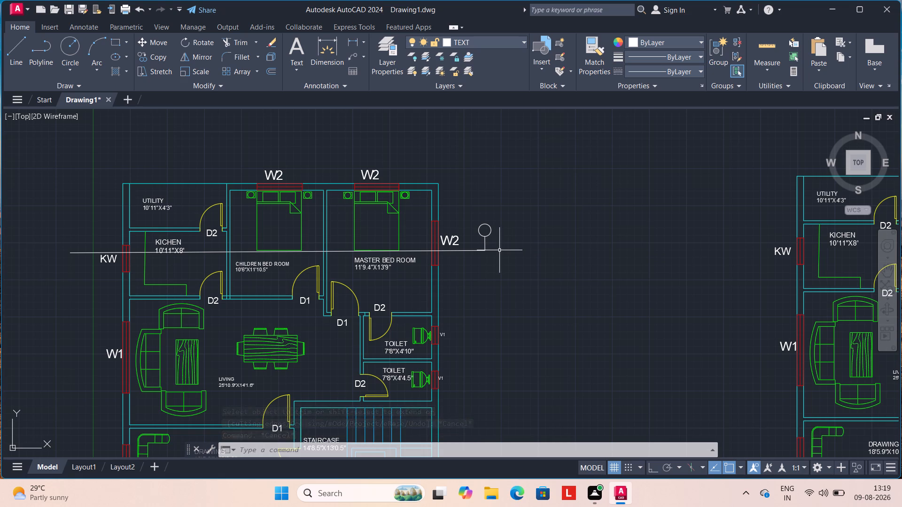
Extend the upturned section-line segment through the circle to its far edge.
text(EX)
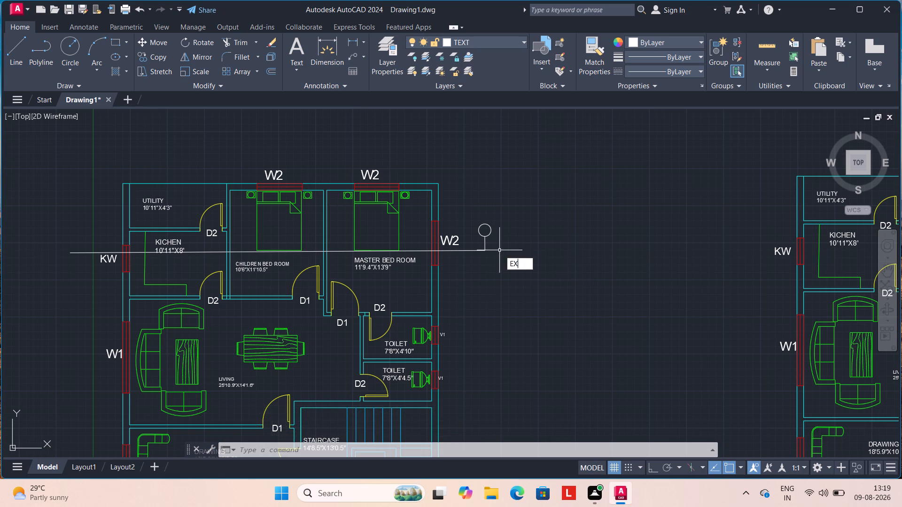
key(Return)
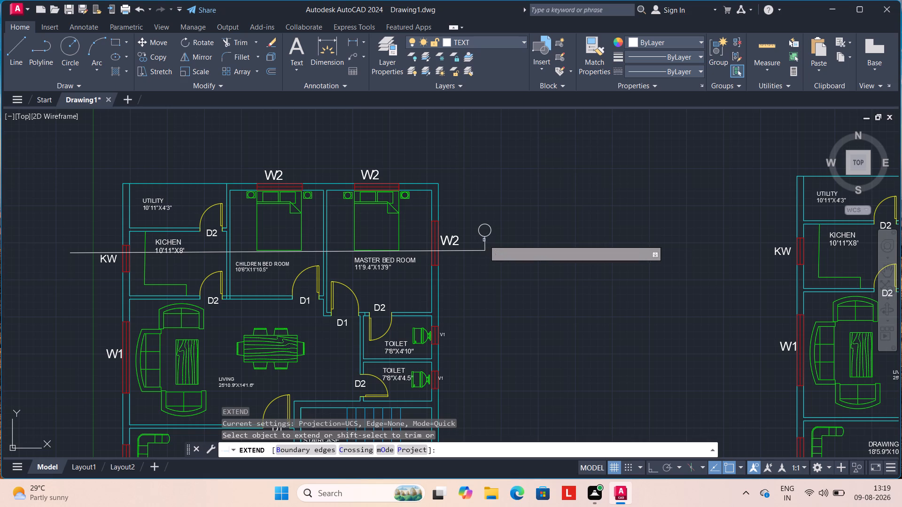
click(485, 240)
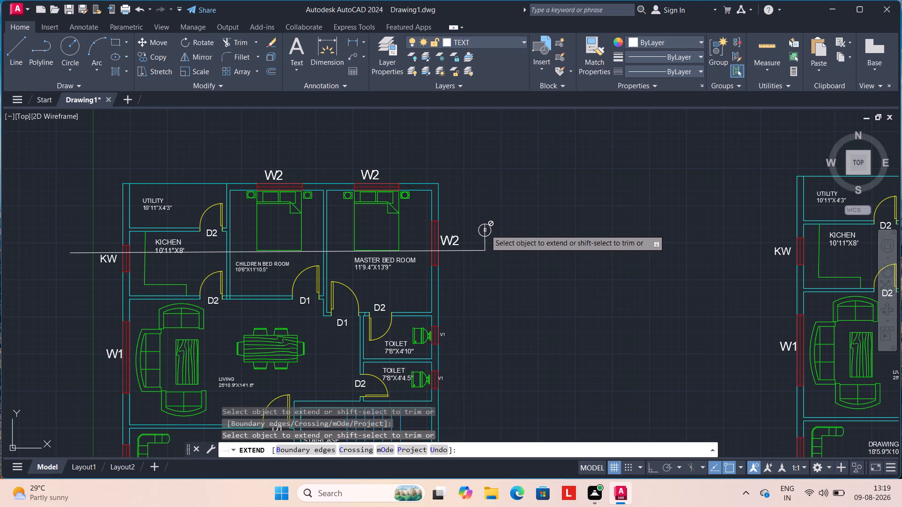
key(Escape)
key(Escape)
key(Escape)
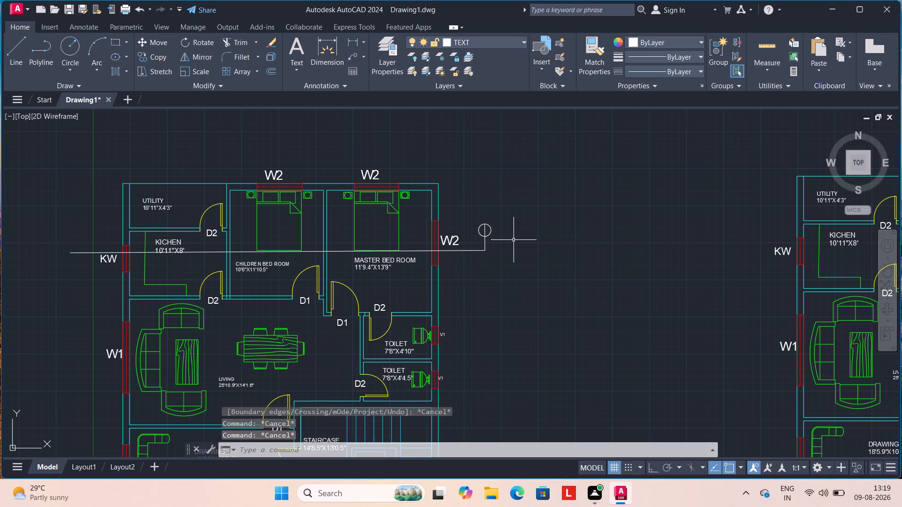
Draw an upward-pointing arrowhead over the section marker circle with two lines from its sides, each about 2' long, meeting above it.
key(l)
key(Return)
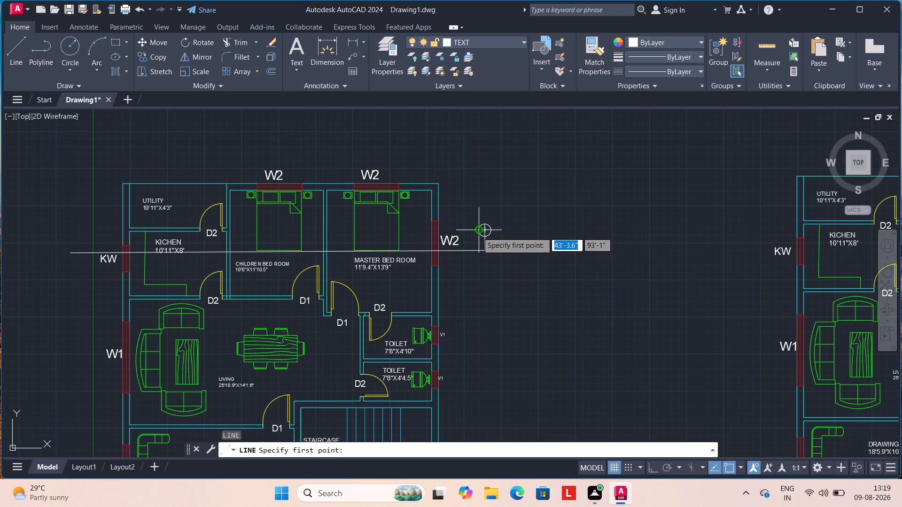
click(477, 232)
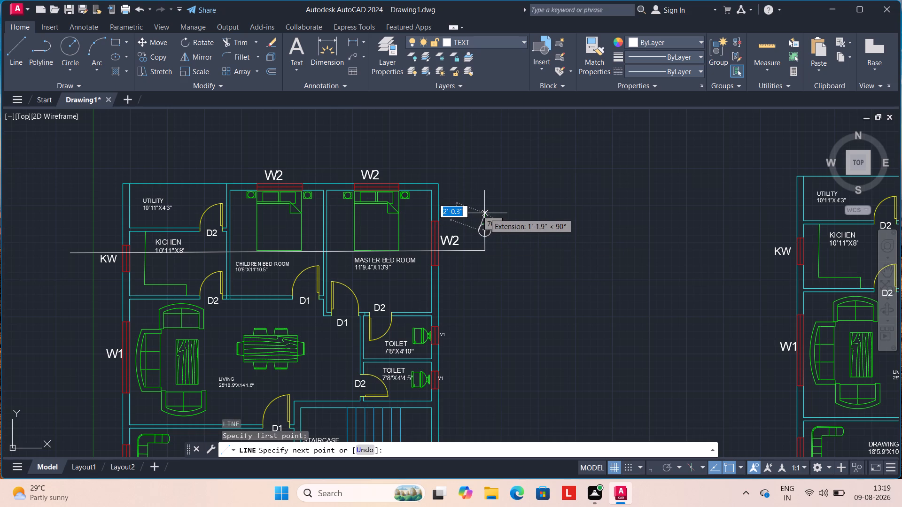
click(485, 213)
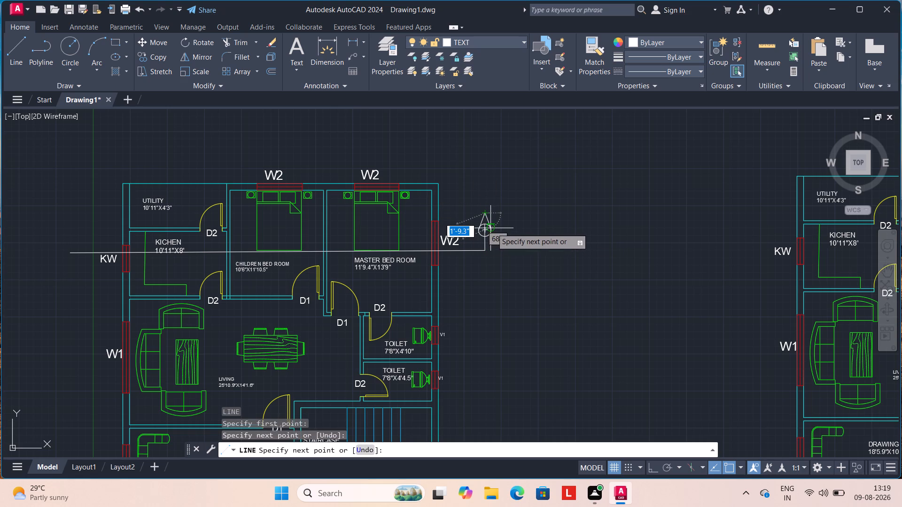
click(494, 232)
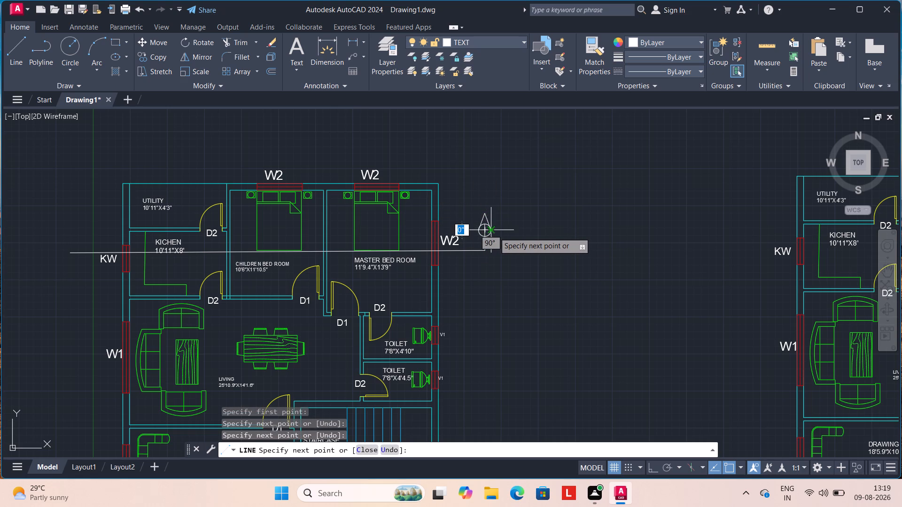
key(Escape)
Trim the part of the section line's upturned segment that lies inside the marker circle.
scroll(474, 229, up, 1)
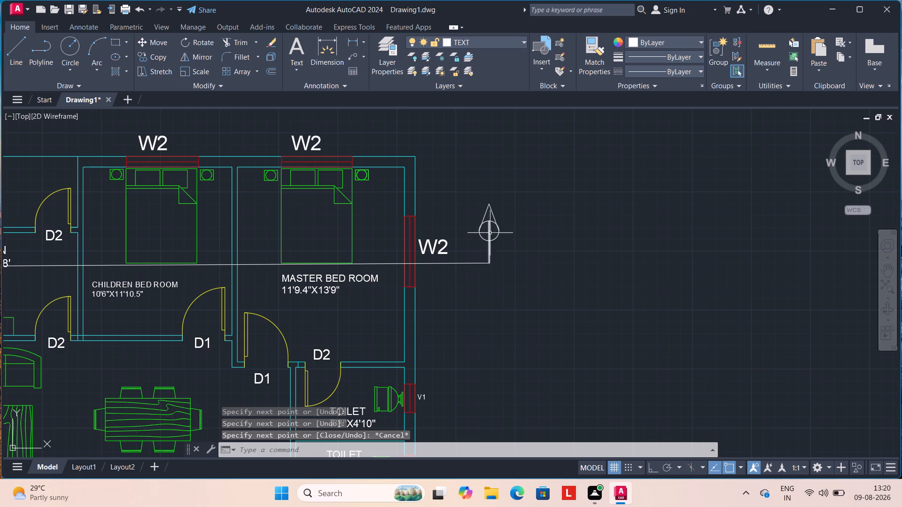
key(t)
key(r)
key(Return)
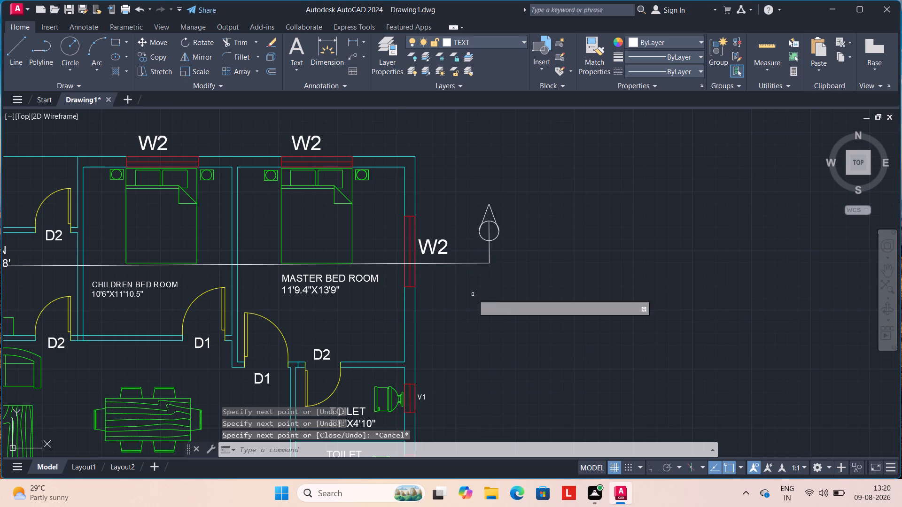
click(488, 230)
scroll(513, 261, down, 1)
key(Escape)
key(Escape)
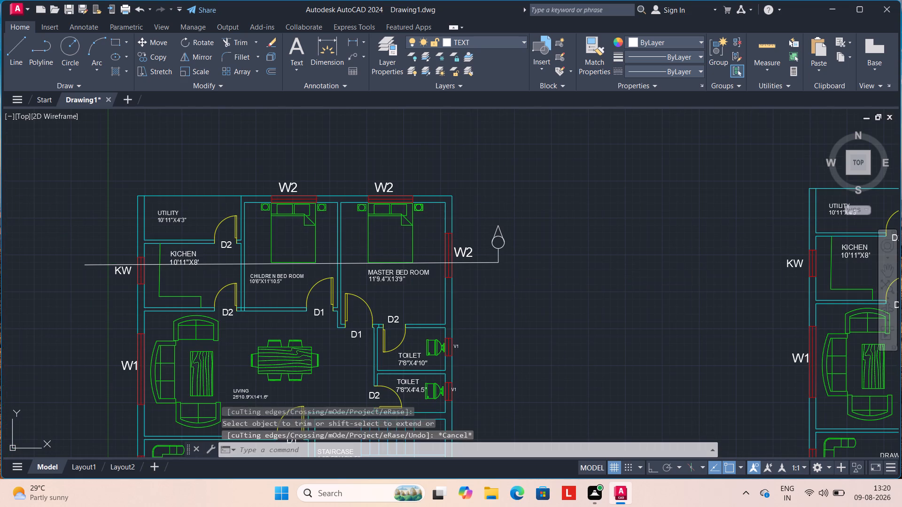
key(Escape)
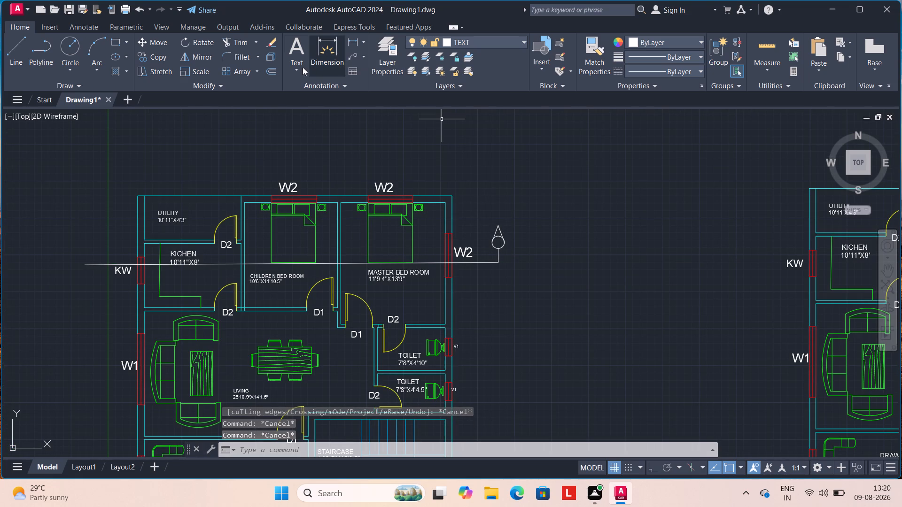
Add a multiline text label "A" just above the section marker's arrowhead.
click(297, 69)
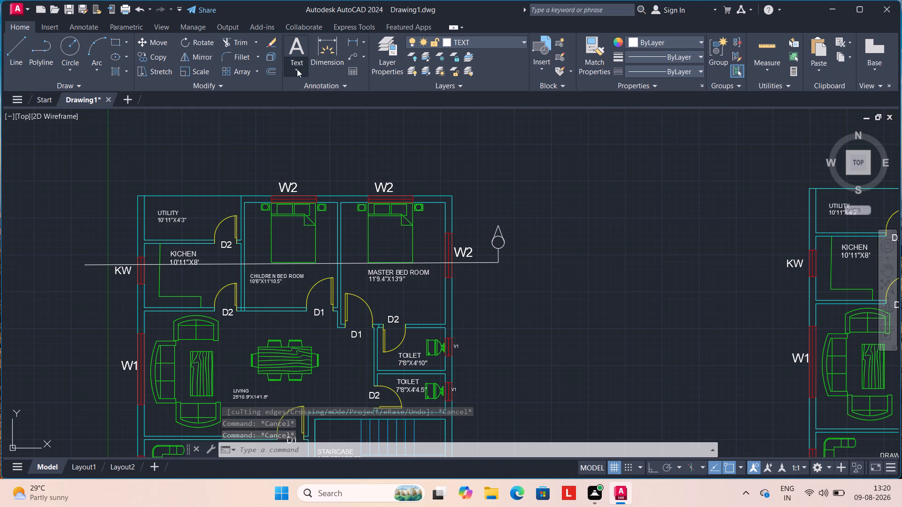
click(304, 84)
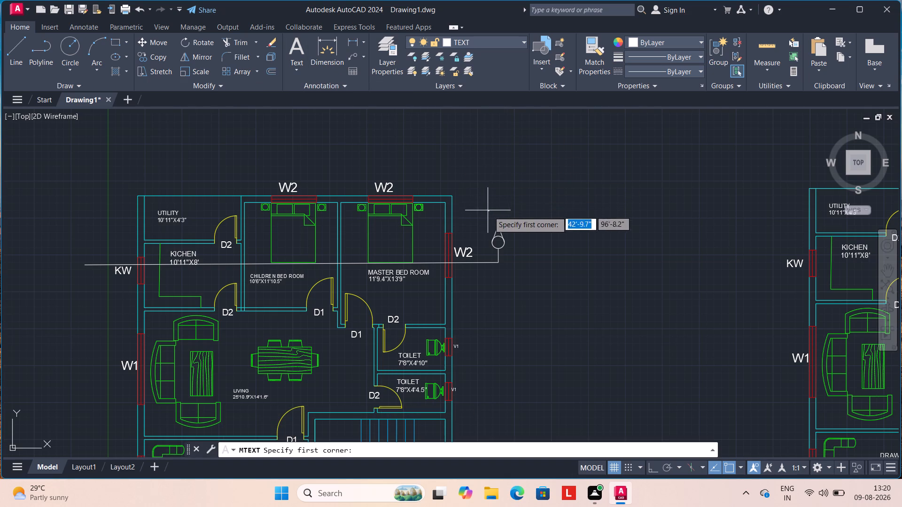
double_click(493, 211)
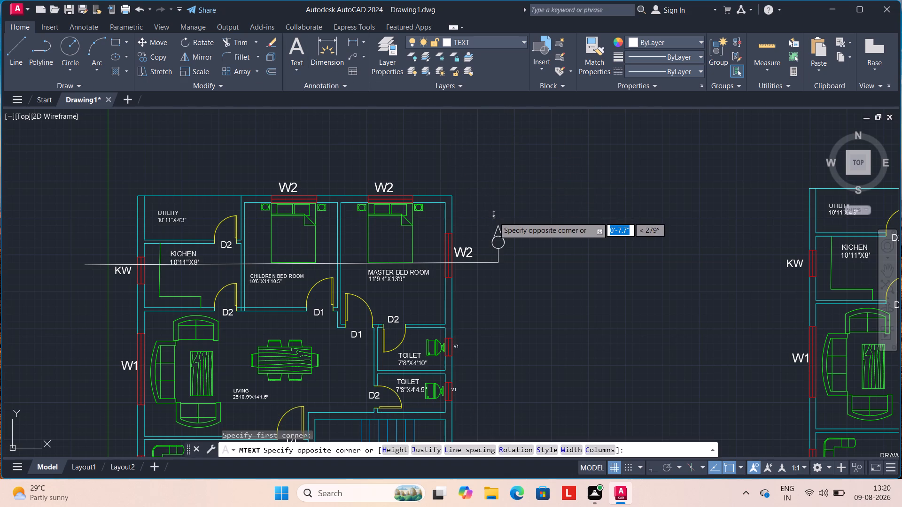
double_click(494, 217)
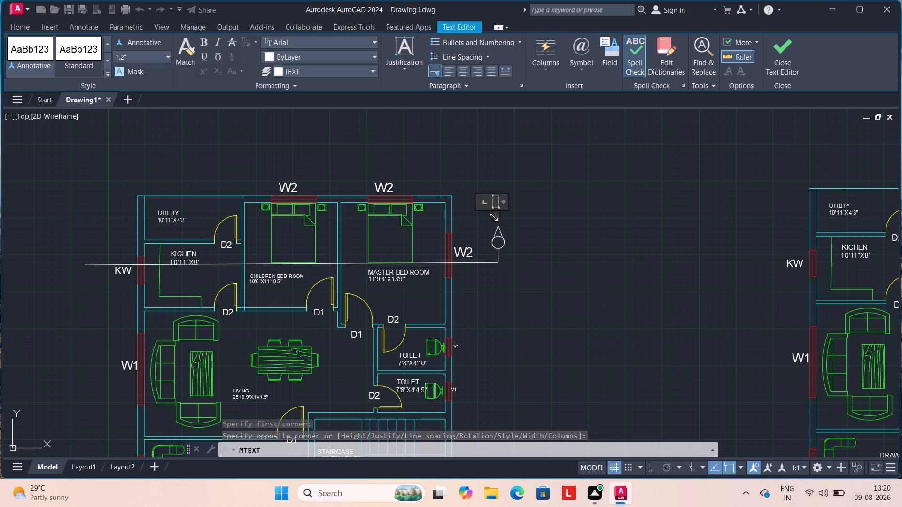
key(a)
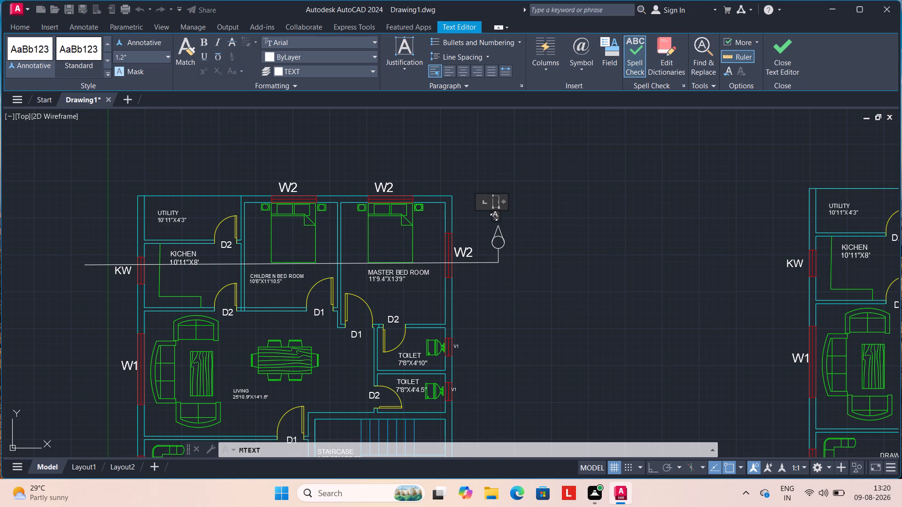
double_click(494, 217)
triple_click(494, 217)
click(494, 217)
double_click(521, 218)
Scale the tiny "A" label up by a factor of about 11.6.
scroll(502, 212, up, 2)
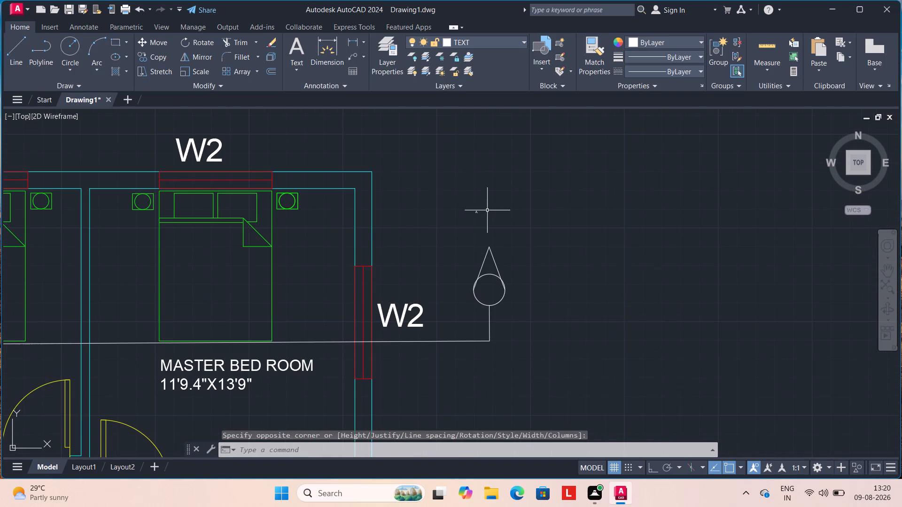
click(478, 211)
text(SC)
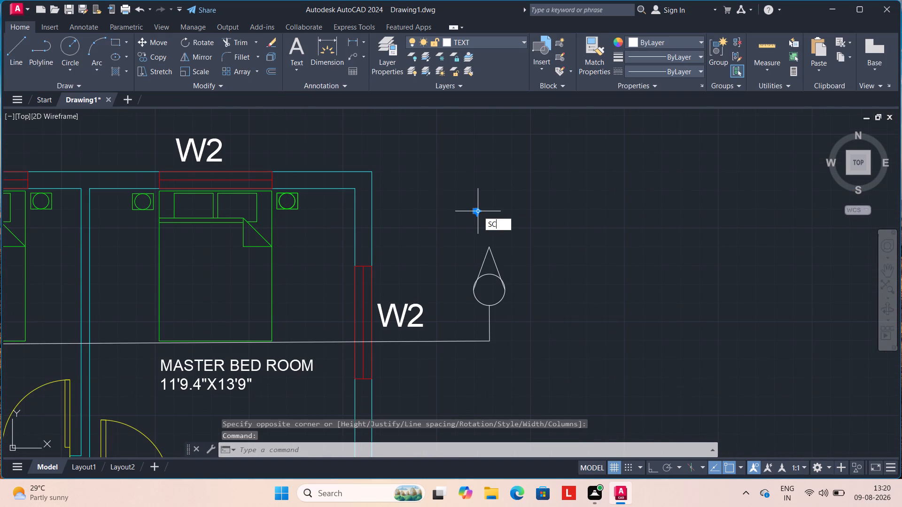
key(Return)
click(478, 211)
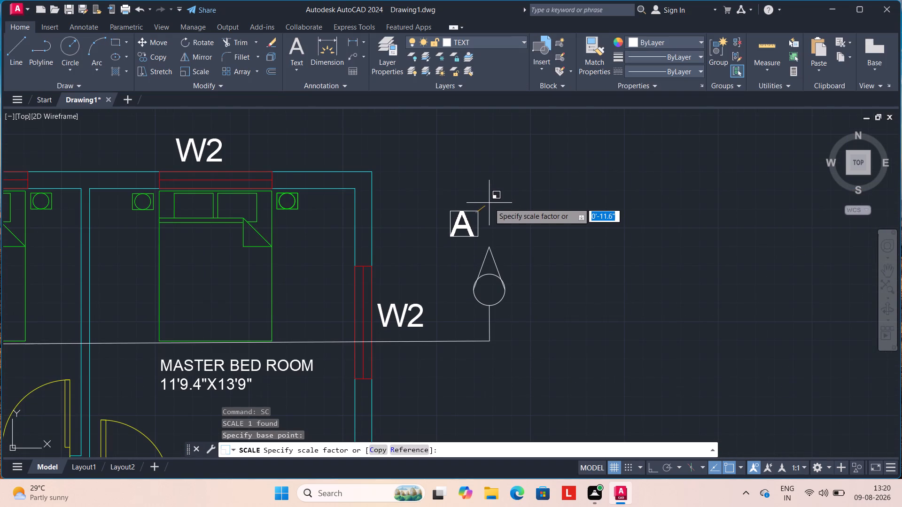
click(489, 202)
Move the "A" label so it sits centred directly above the arrowhead's tip.
click(470, 228)
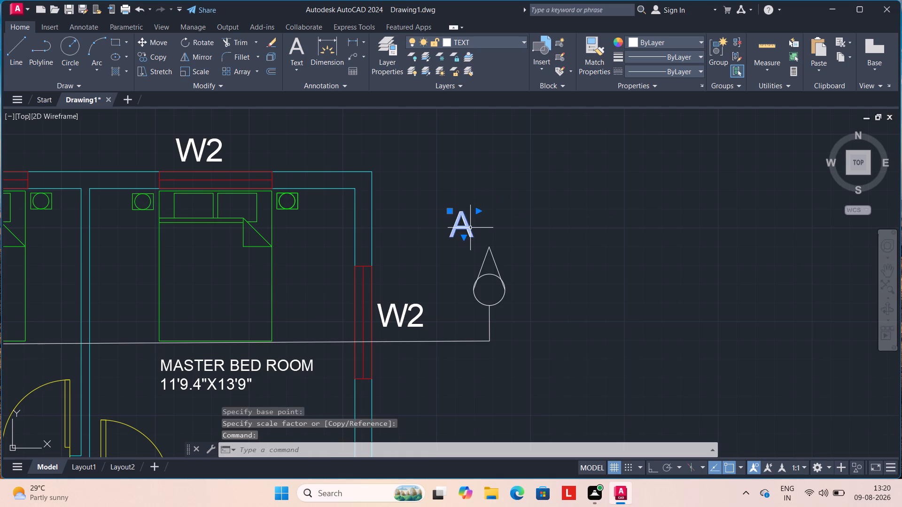
key(m)
key(Return)
click(461, 228)
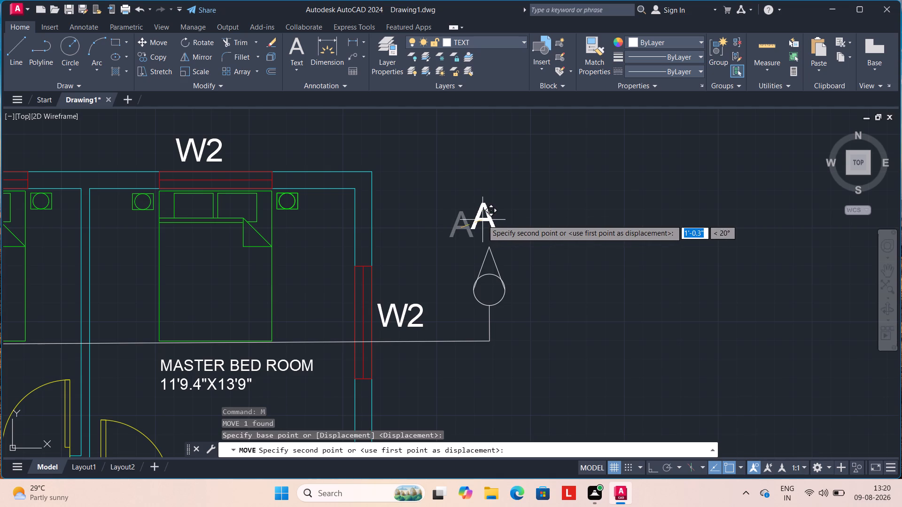
click(488, 227)
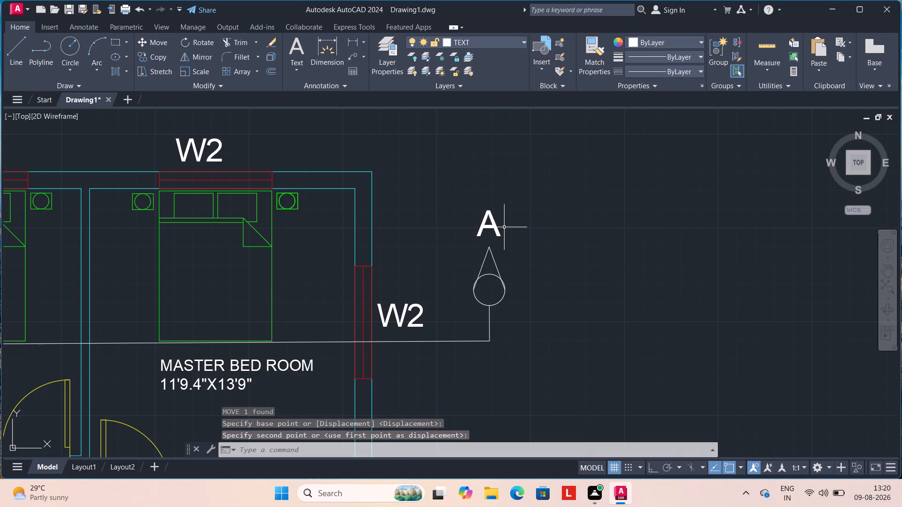
Copy the marker's upturned segment, circle, selected arrowhead side and "A" label onto the section line outside the kitchen window.
scroll(522, 233, down, 1)
scroll(519, 297, down, 1)
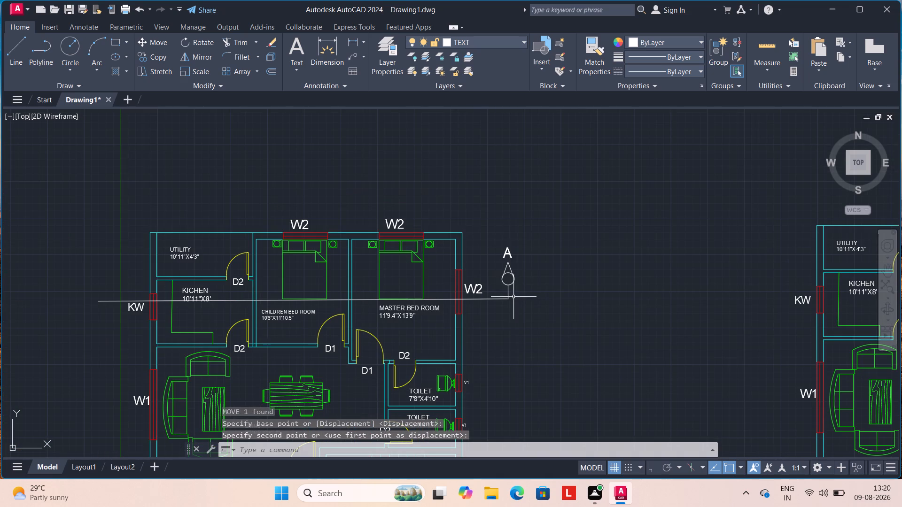
click(508, 294)
click(502, 282)
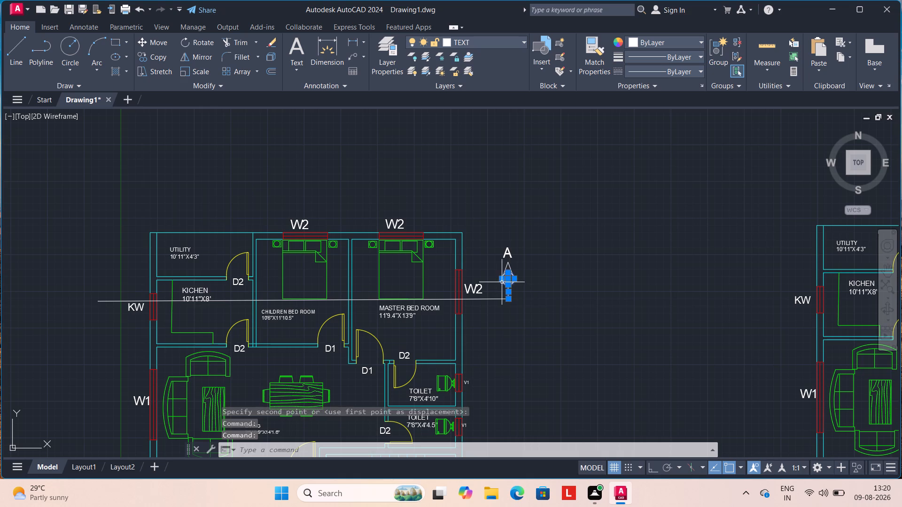
click(506, 269)
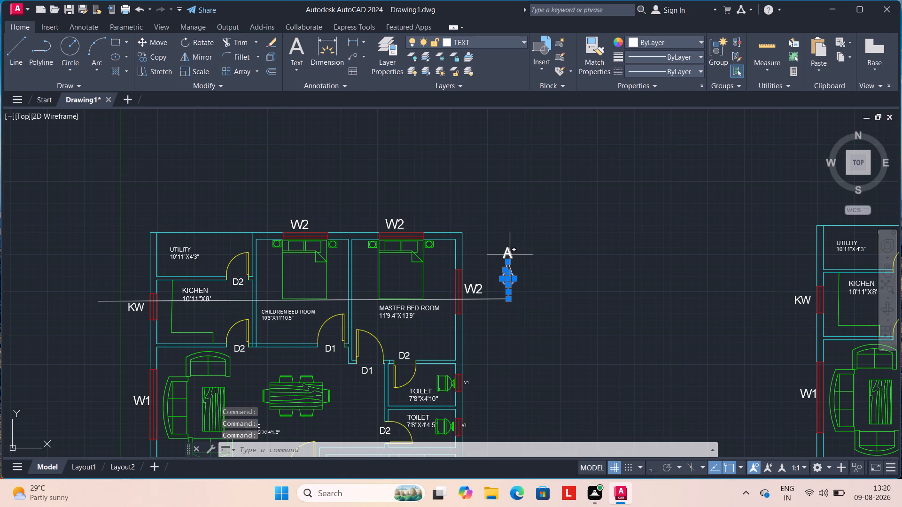
click(510, 254)
text(CO)
key(Return)
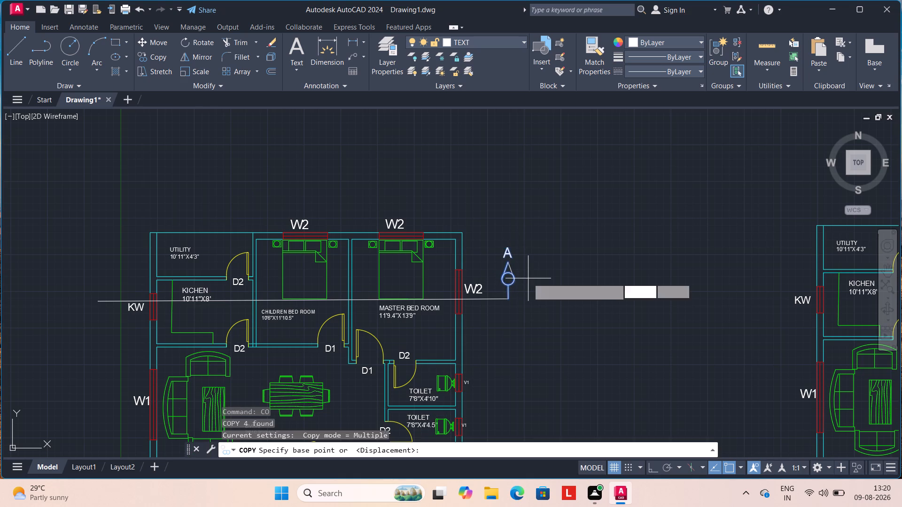
click(507, 296)
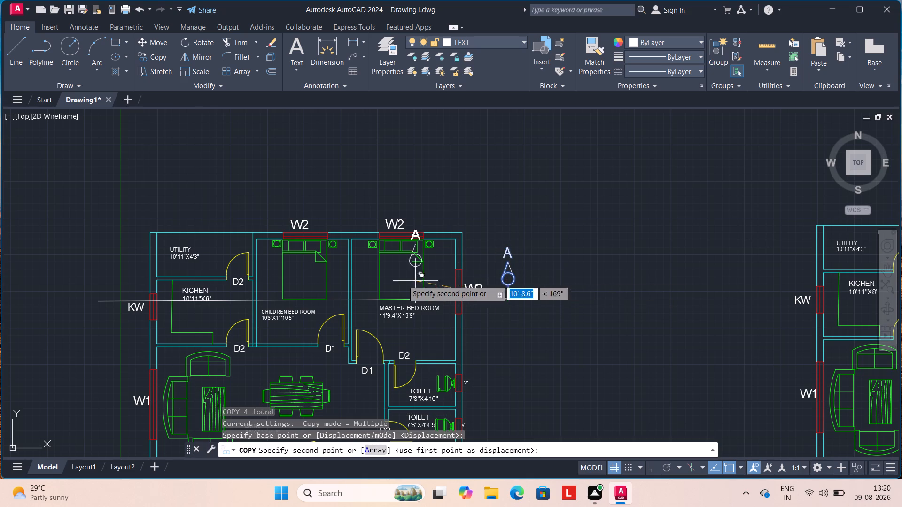
click(116, 301)
key(Escape)
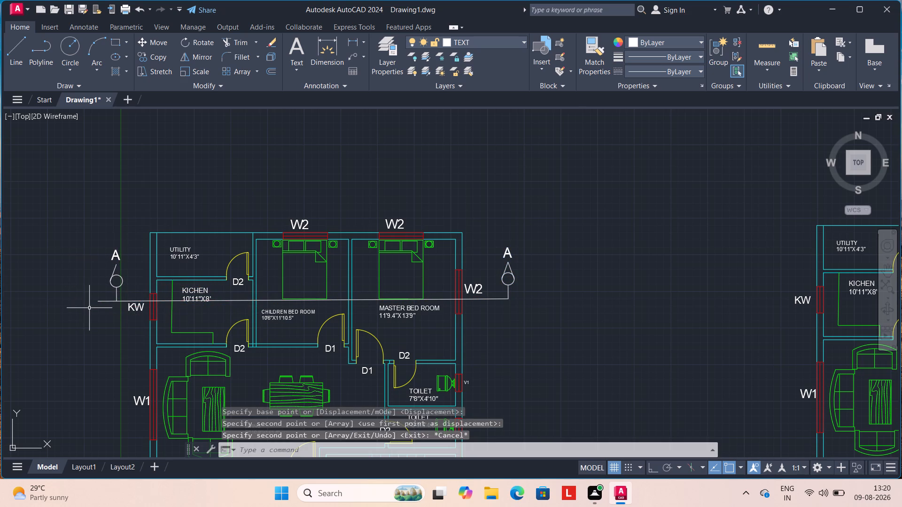
Trim the short stub of section line that projects beyond the copied marker on the kitchen side.
scroll(92, 305, up, 2)
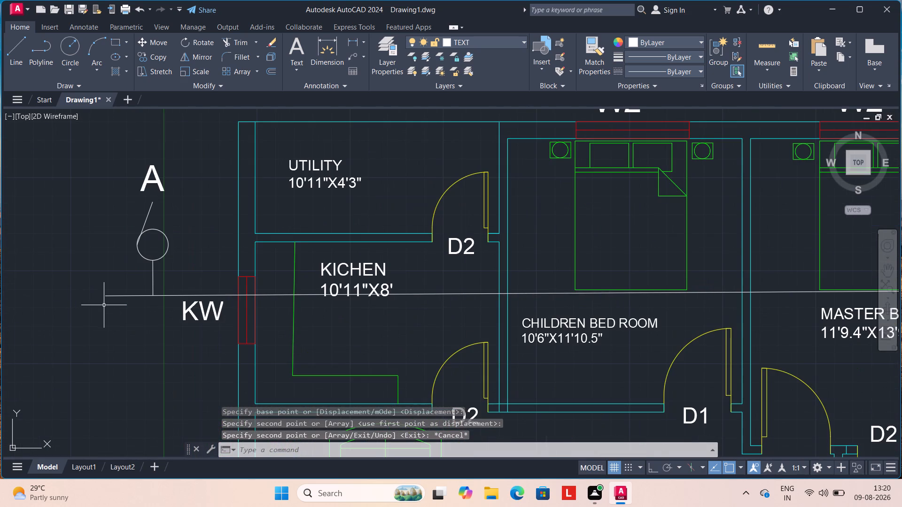
text(TR)
key(Return)
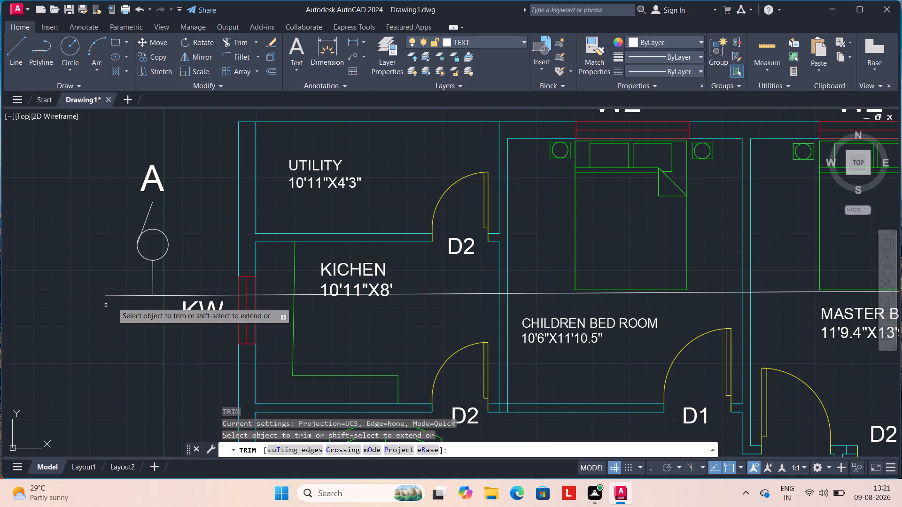
drag(117, 292, 114, 313)
scroll(119, 307, down, 1)
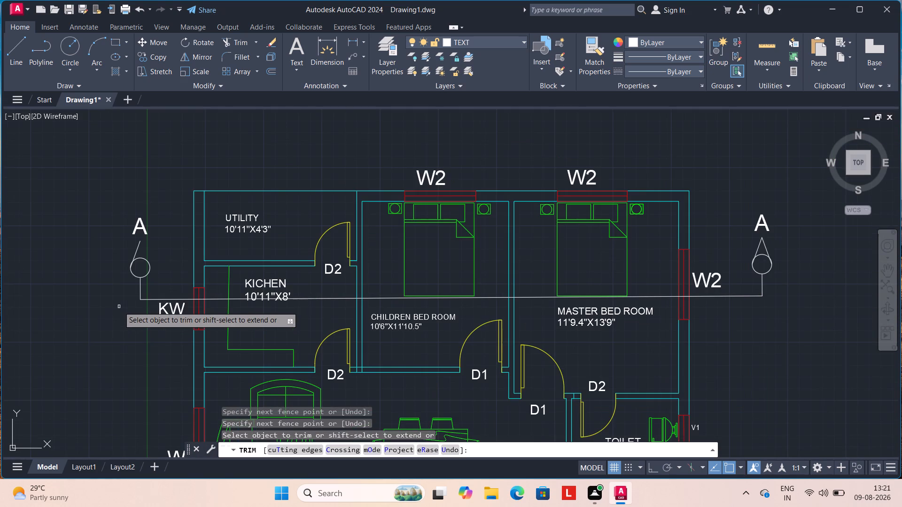
key(Escape)
Draw the missing arrowhead side on the kitchen-side marker, from the tip to the circle's open side.
scroll(153, 244, up, 1)
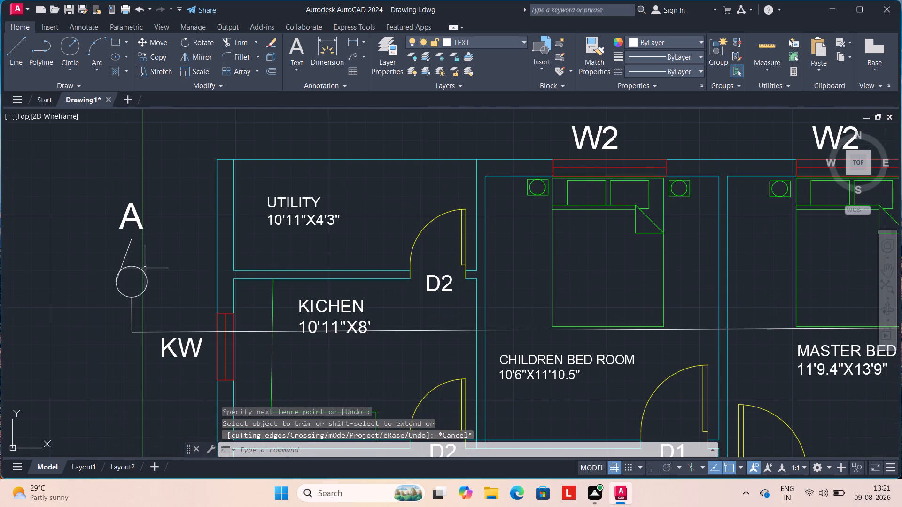
key(l)
key(Return)
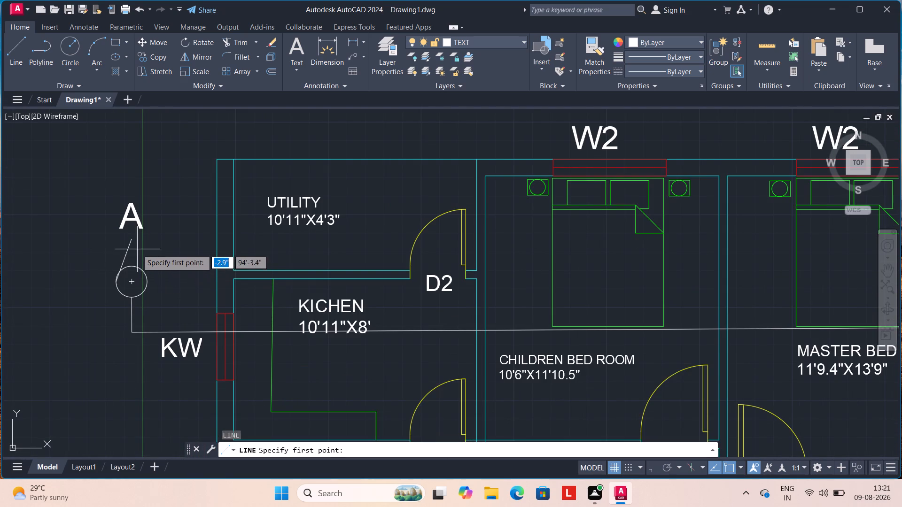
click(132, 244)
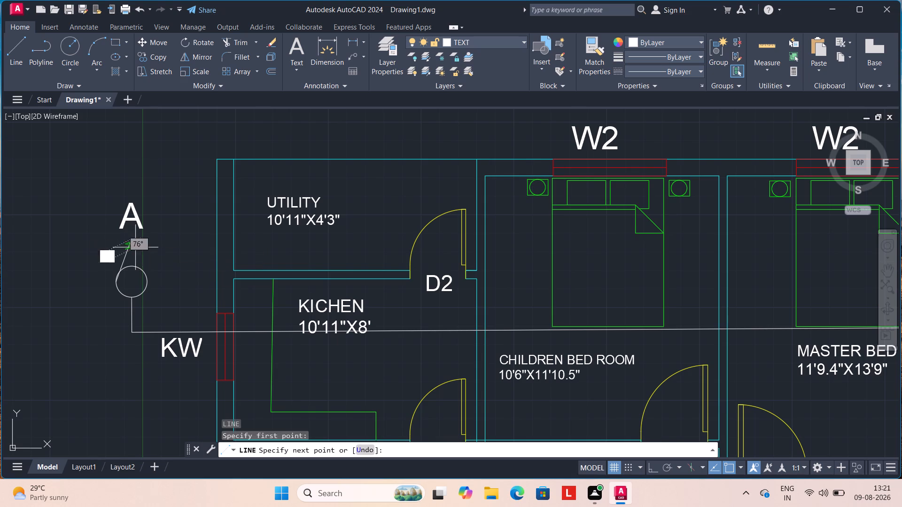
click(148, 287)
key(Escape)
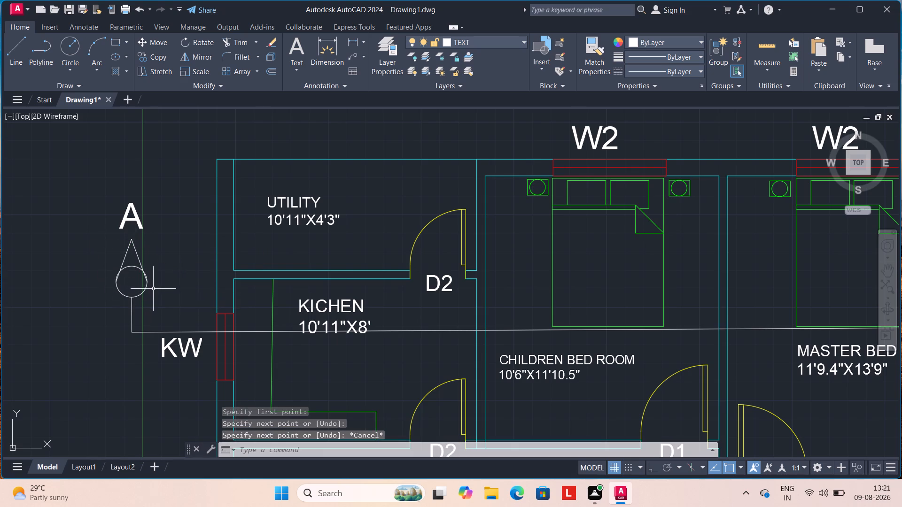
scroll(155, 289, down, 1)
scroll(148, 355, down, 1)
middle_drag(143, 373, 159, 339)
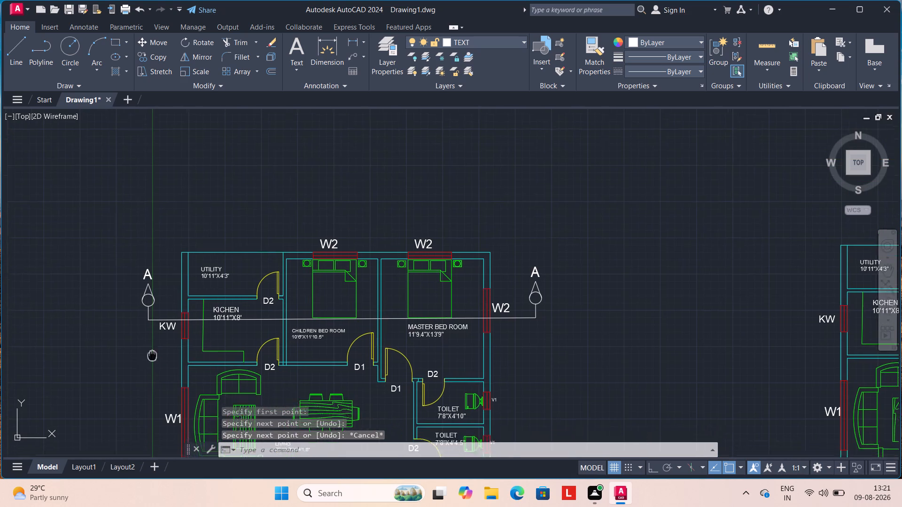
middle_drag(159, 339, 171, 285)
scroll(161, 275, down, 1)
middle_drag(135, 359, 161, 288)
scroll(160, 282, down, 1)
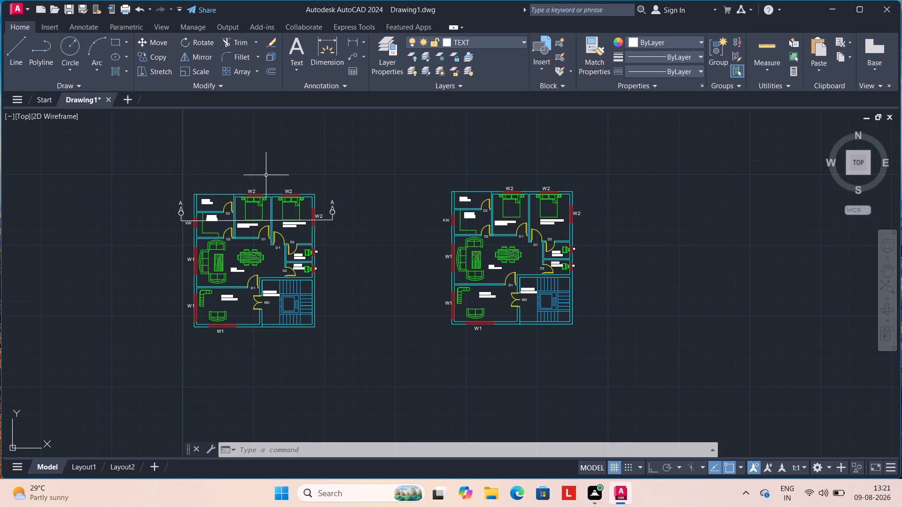
Make Defpoints the current layer.
middle_drag(278, 159, 432, 202)
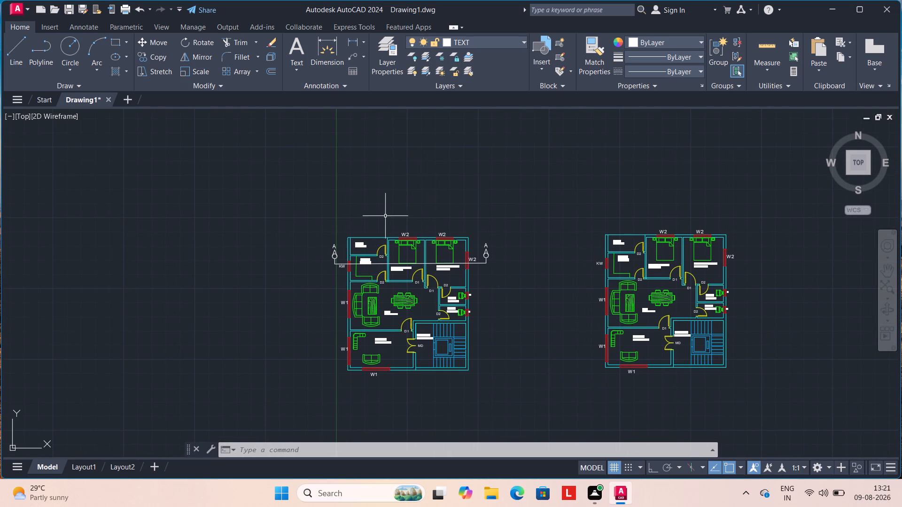
click(523, 41)
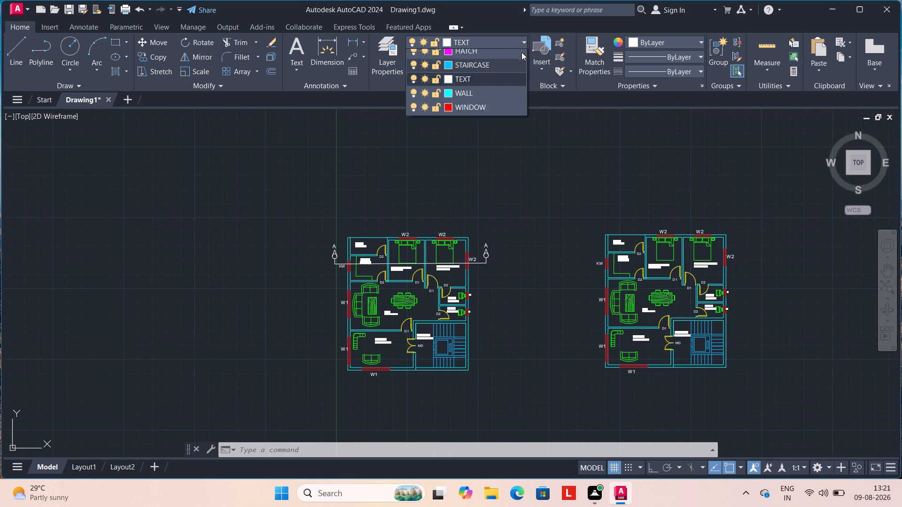
click(499, 71)
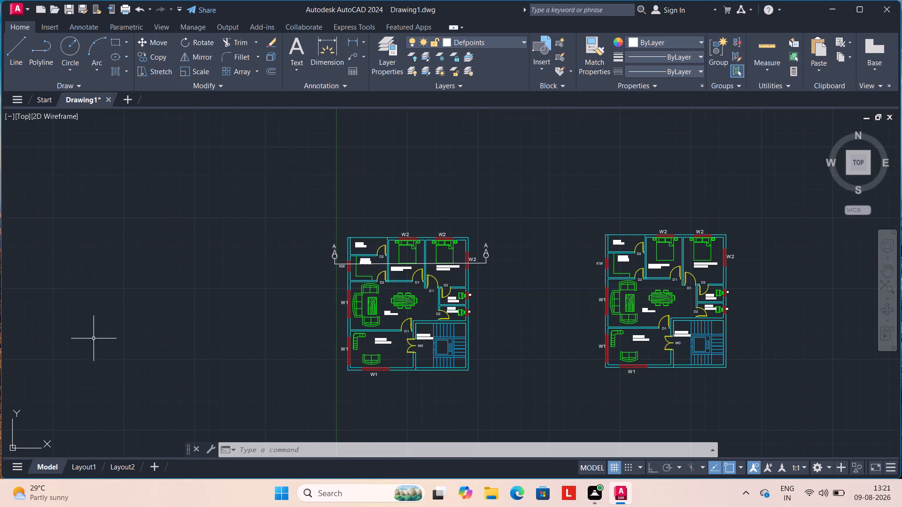
Draw vertical construction lines (XLINE, Ver) through both faces of the sectioned plan's outer wall on the kitchen side.
text(XL)
key(Return)
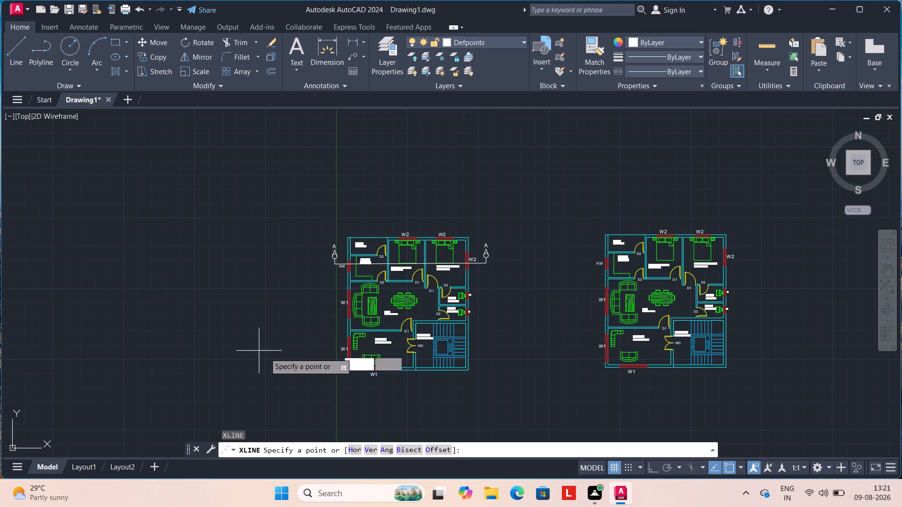
click(366, 447)
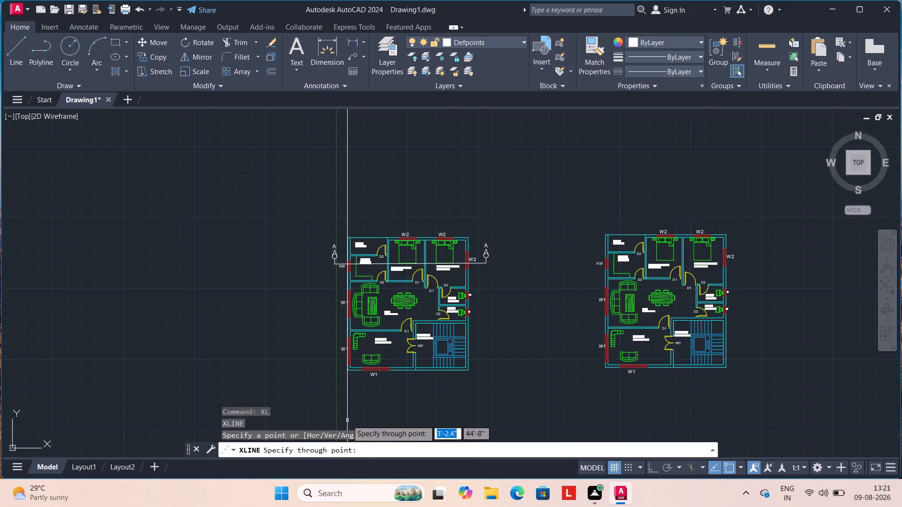
scroll(347, 420, up, 1)
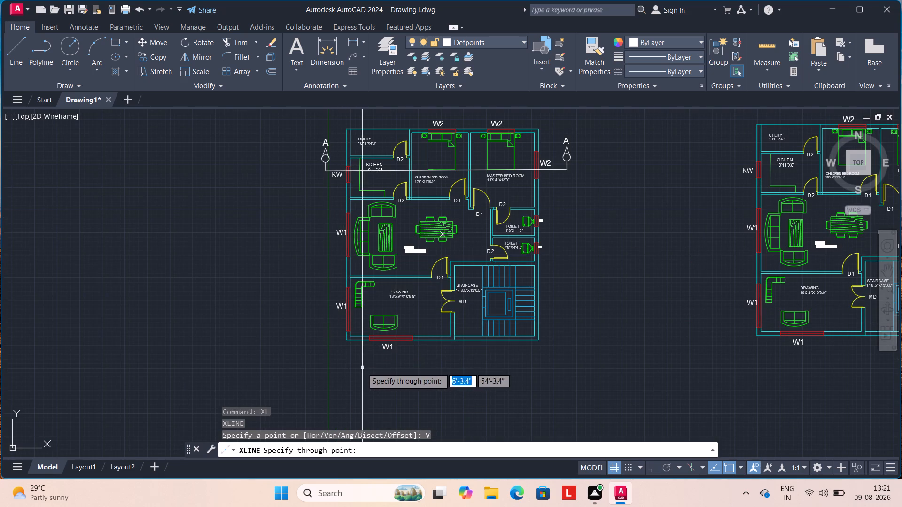
middle_drag(366, 366, 280, 441)
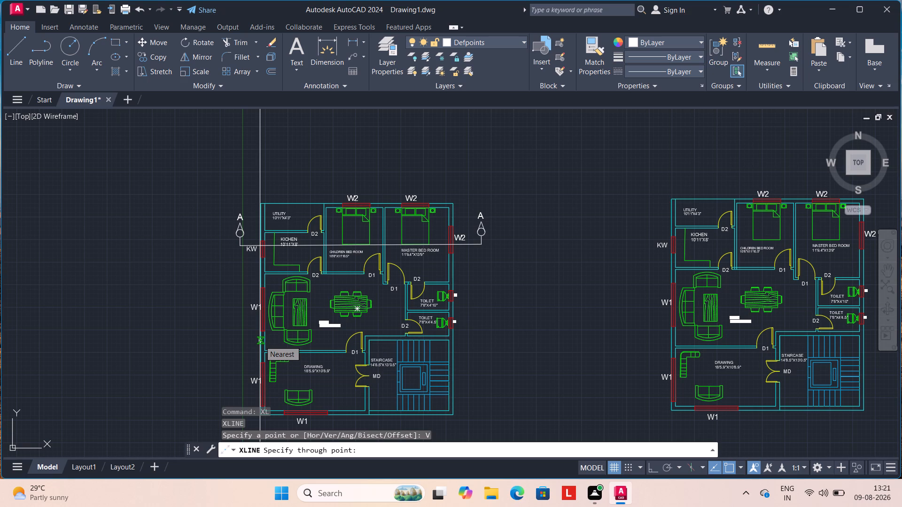
click(261, 340)
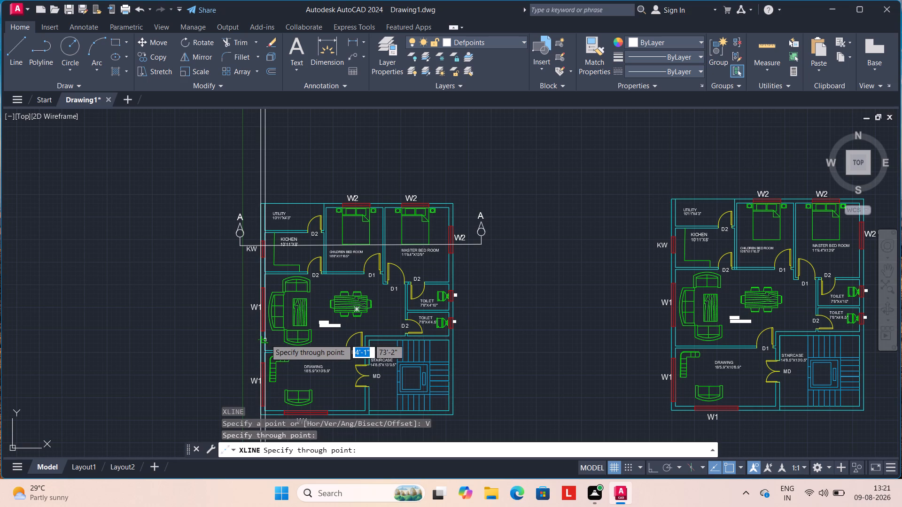
click(265, 339)
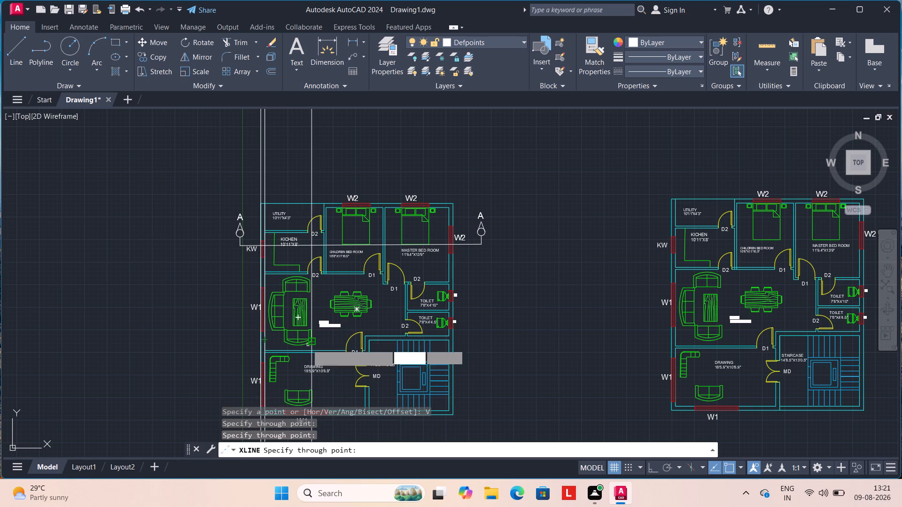
Add vertical construction lines at both edges of the kitchen's D2 door opening and both faces of the kitchen–children bedroom wall.
scroll(306, 343, up, 1)
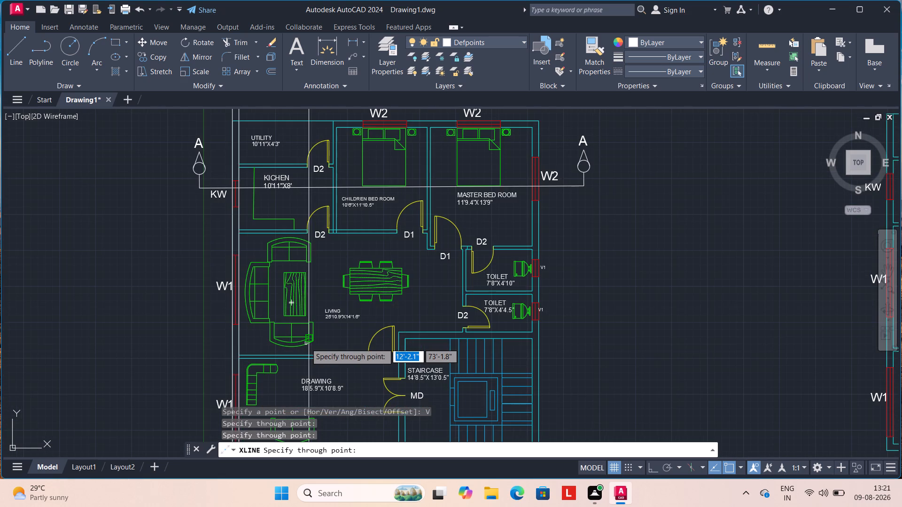
click(307, 342)
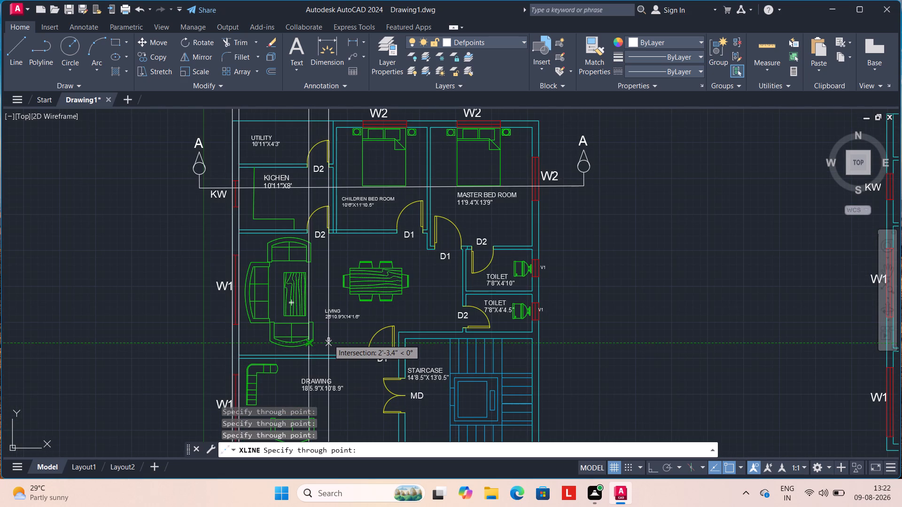
click(328, 339)
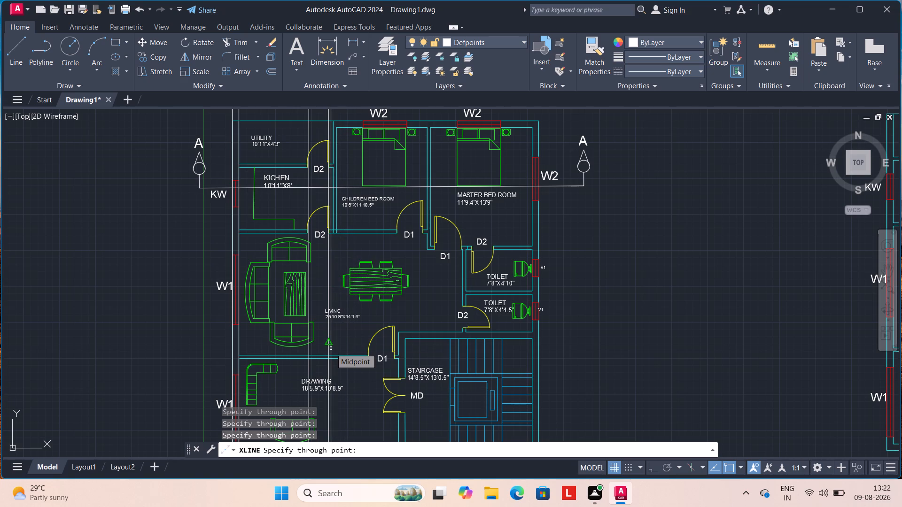
middle_drag(418, 291, 482, 376)
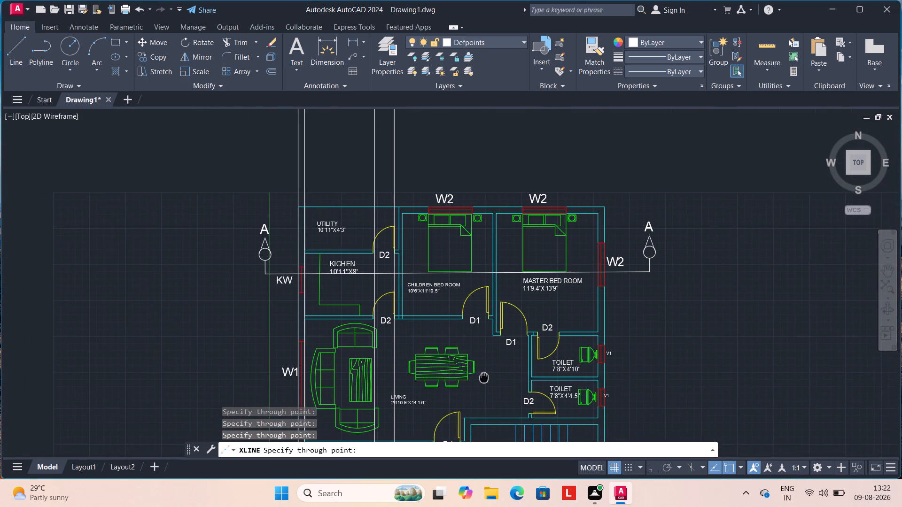
scroll(397, 324, up, 1)
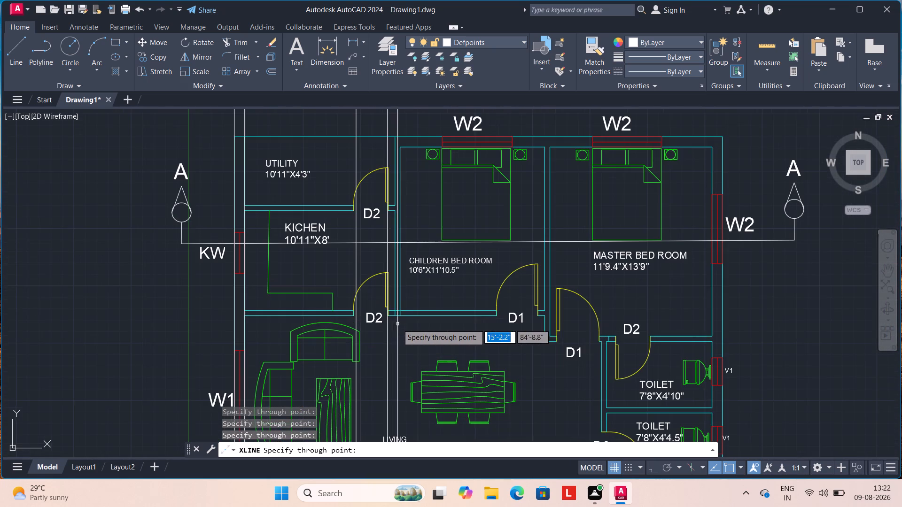
middle_drag(396, 311, 383, 359)
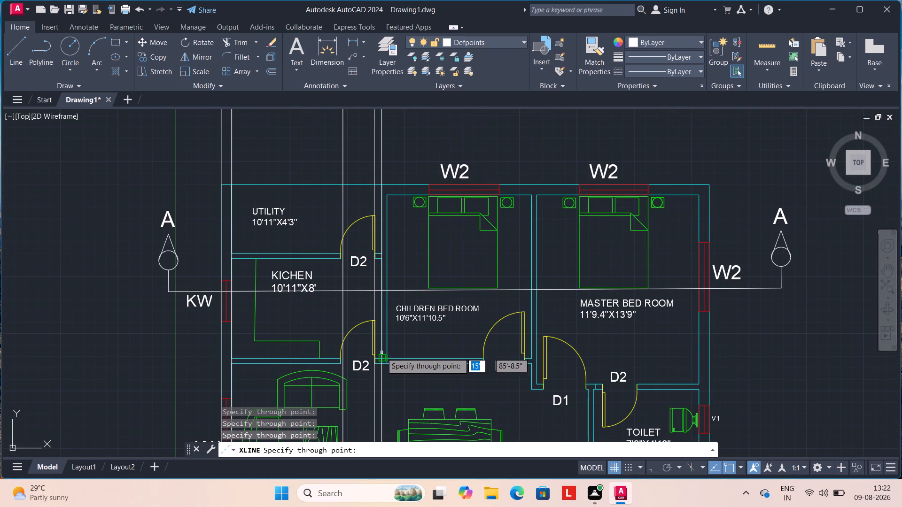
click(381, 353)
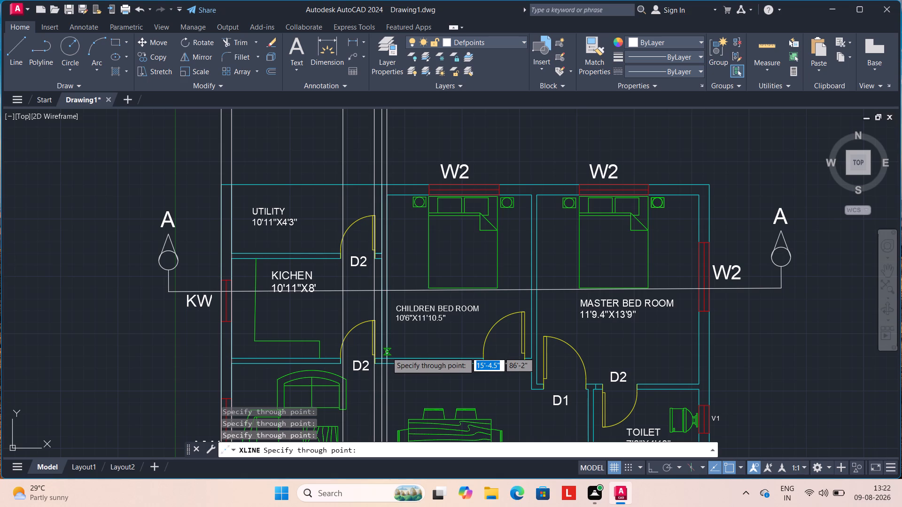
click(387, 352)
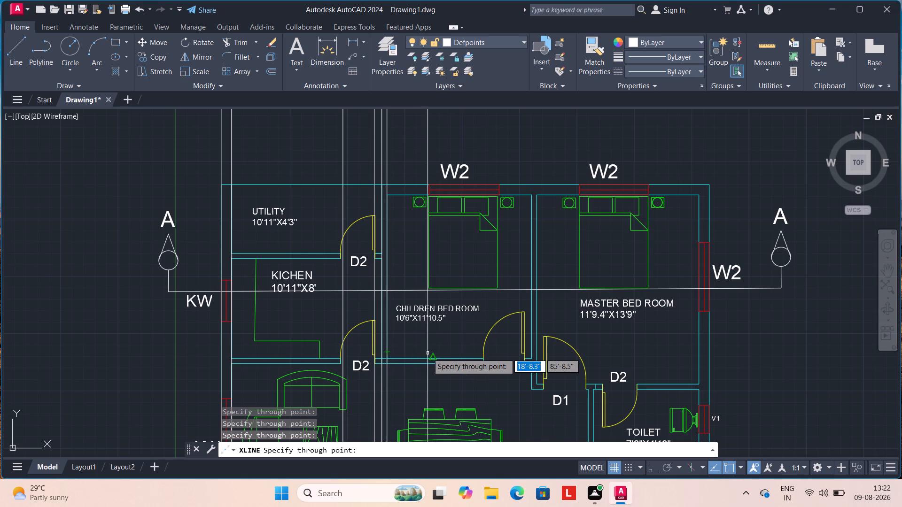
Add vertical construction lines at both edges of the children bedroom's W2 window and both faces of the wall between the bedrooms.
scroll(426, 353, up, 1)
scroll(427, 351, down, 1)
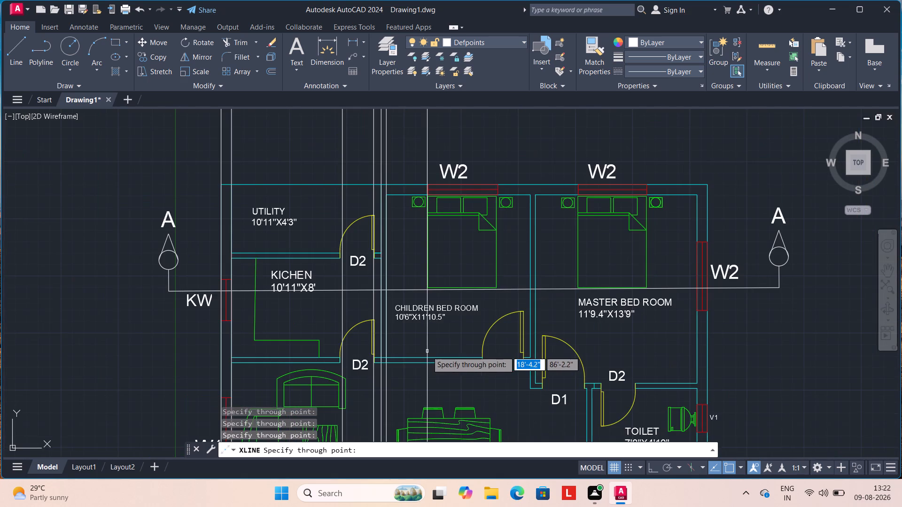
middle_drag(428, 351, 408, 392)
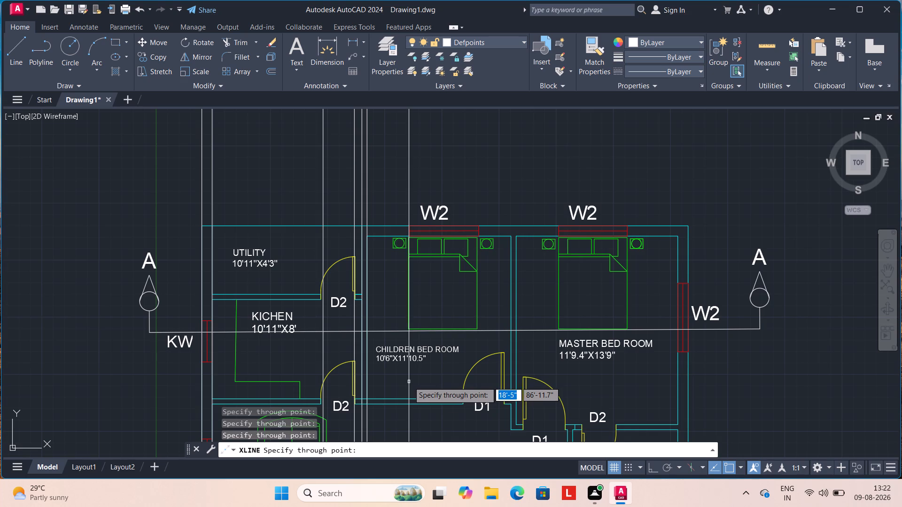
click(408, 382)
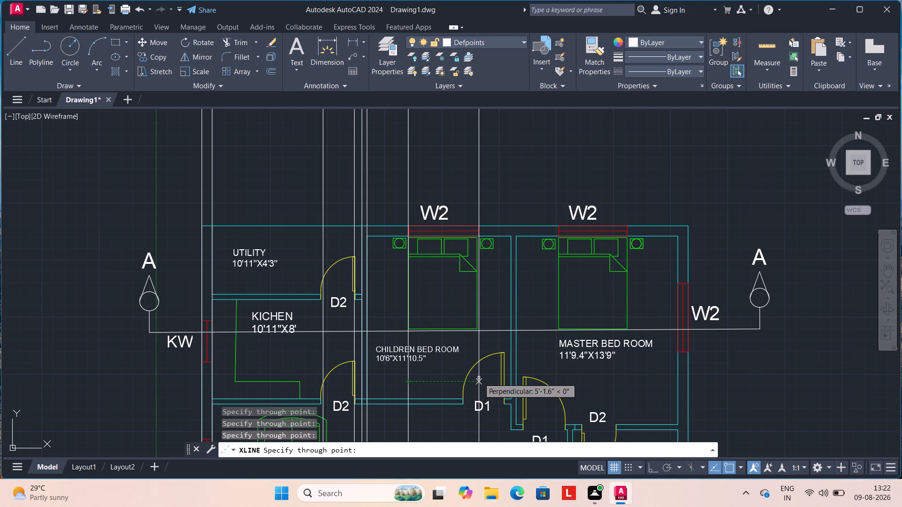
click(479, 378)
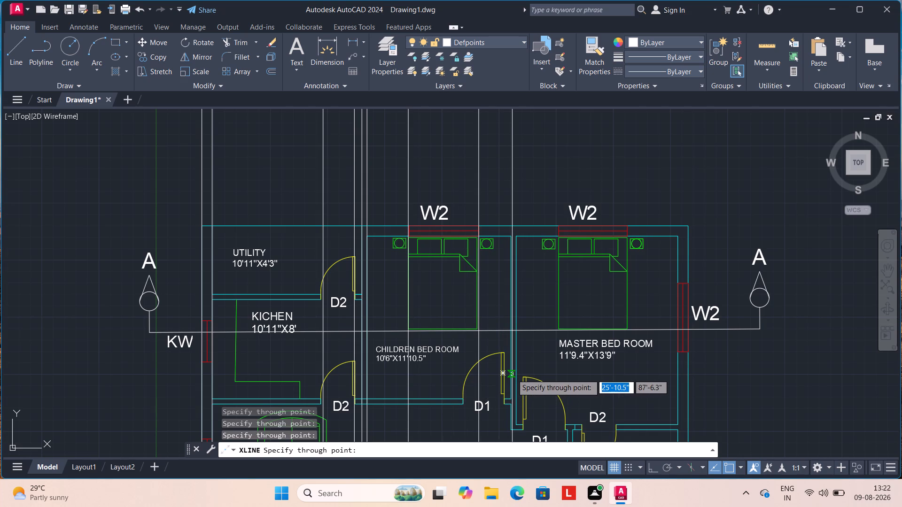
click(511, 375)
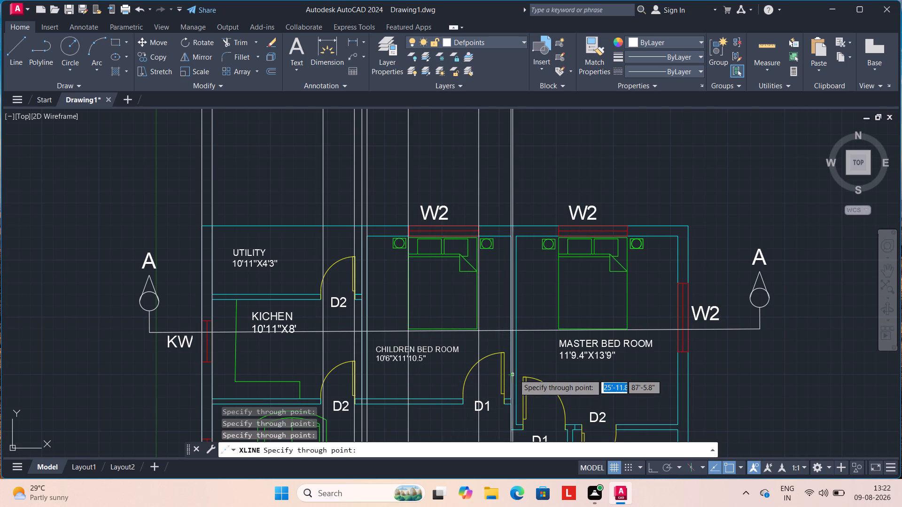
click(517, 373)
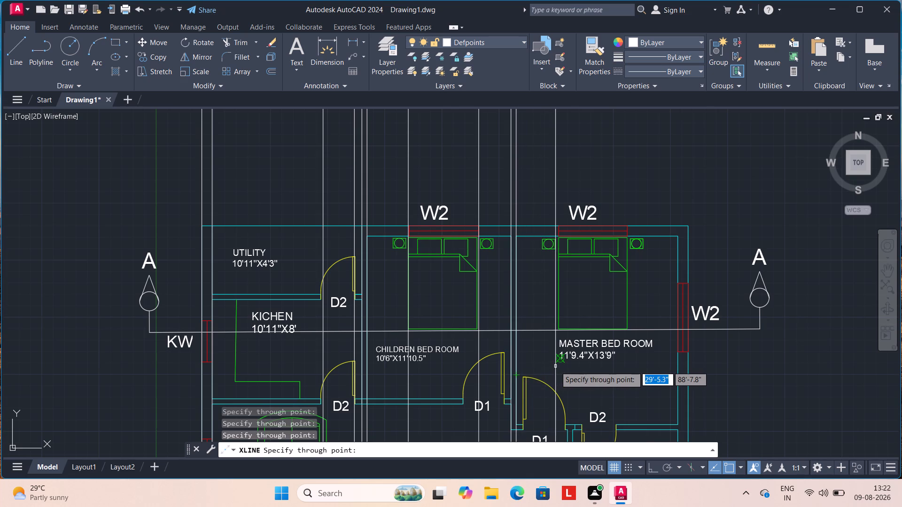
Add vertical construction lines at both edges of the master bedroom's top W2 window and both faces of its outer side wall.
click(558, 365)
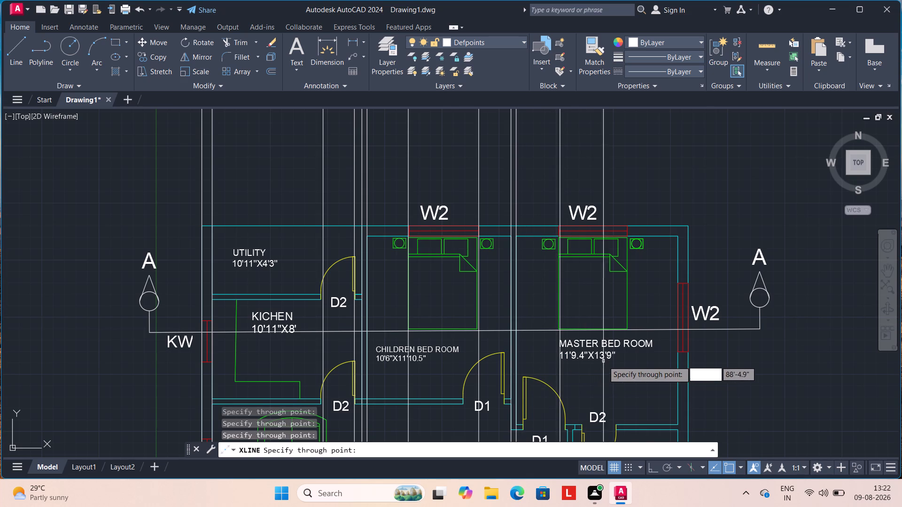
click(627, 360)
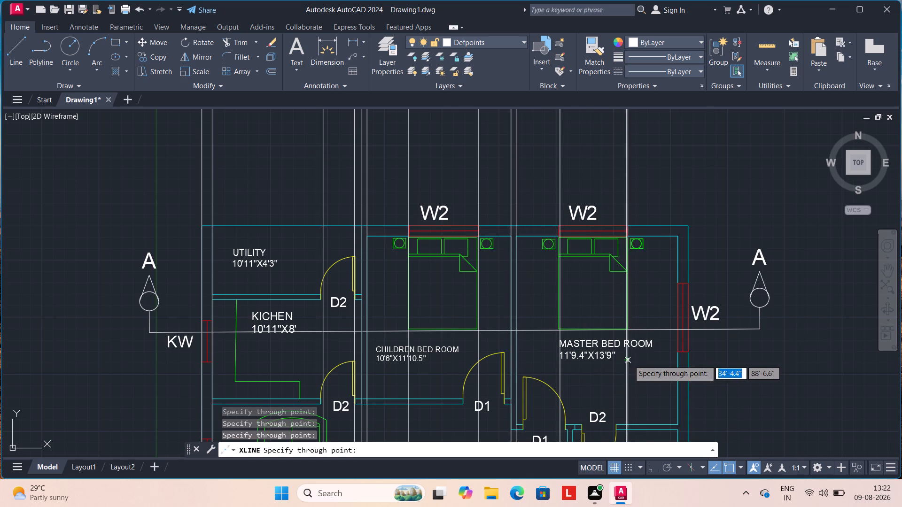
click(676, 363)
click(688, 361)
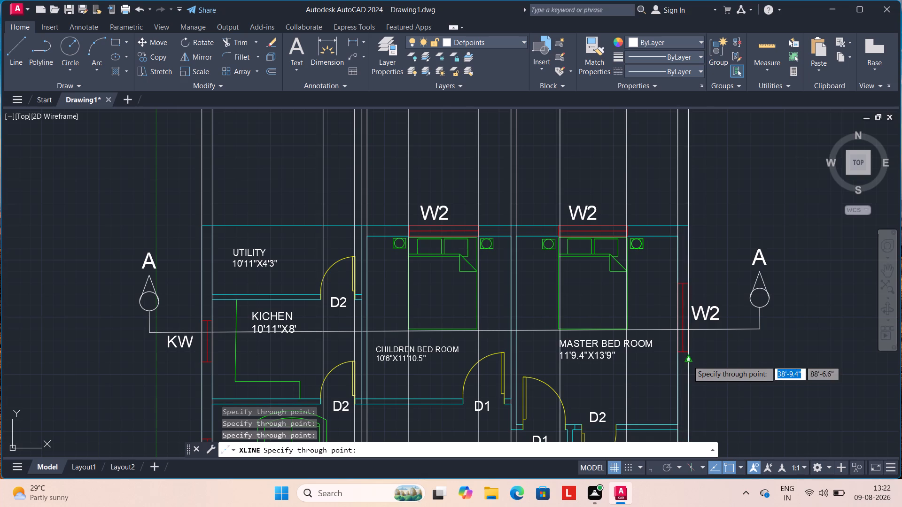
key(Escape)
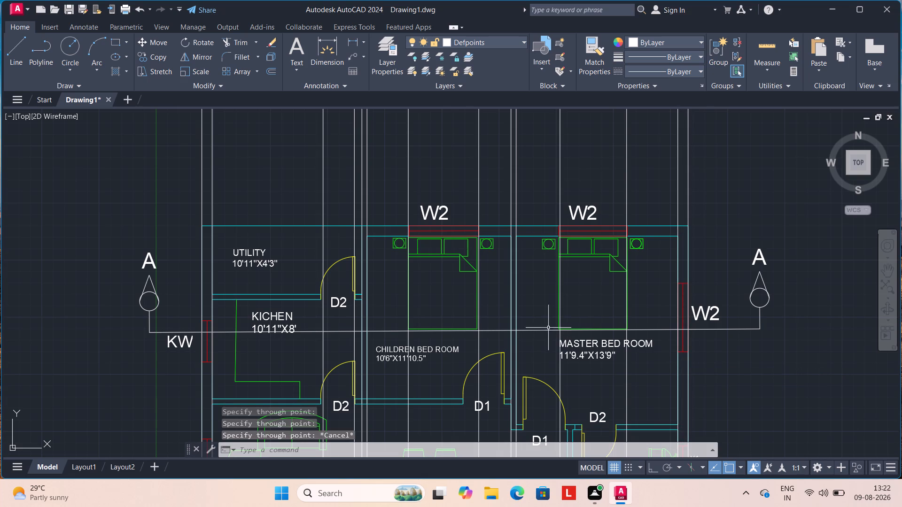
Delete the construction lines at the master bedroom top window's edge nearest the children bedroom and at the D2 opening's kitchen-side edge.
click(560, 192)
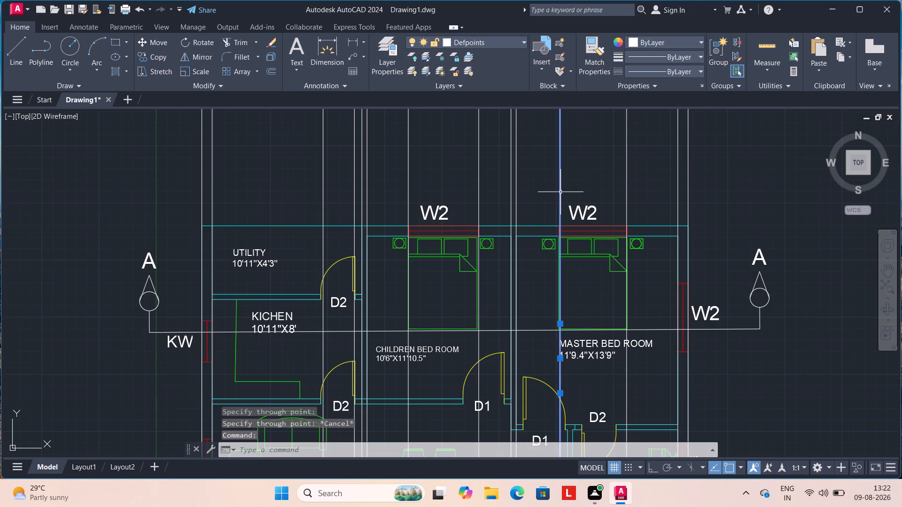
key(Delete)
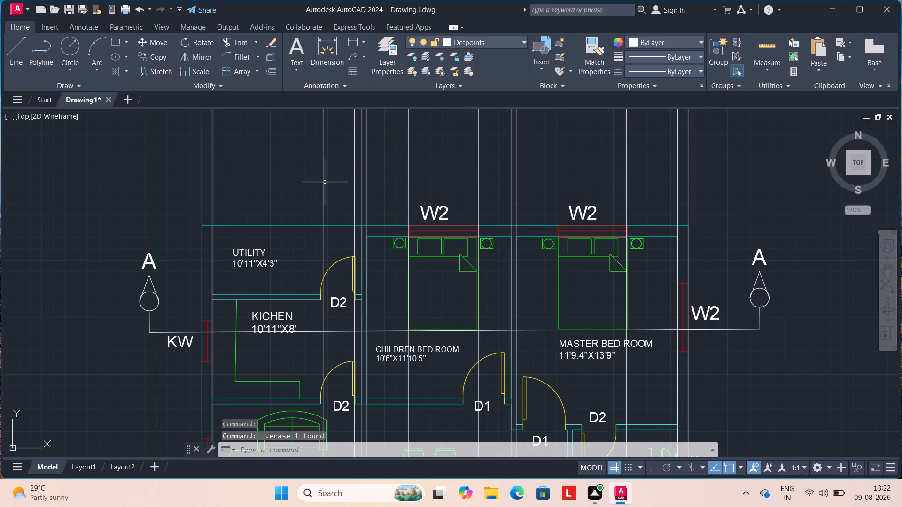
click(323, 182)
key(Delete)
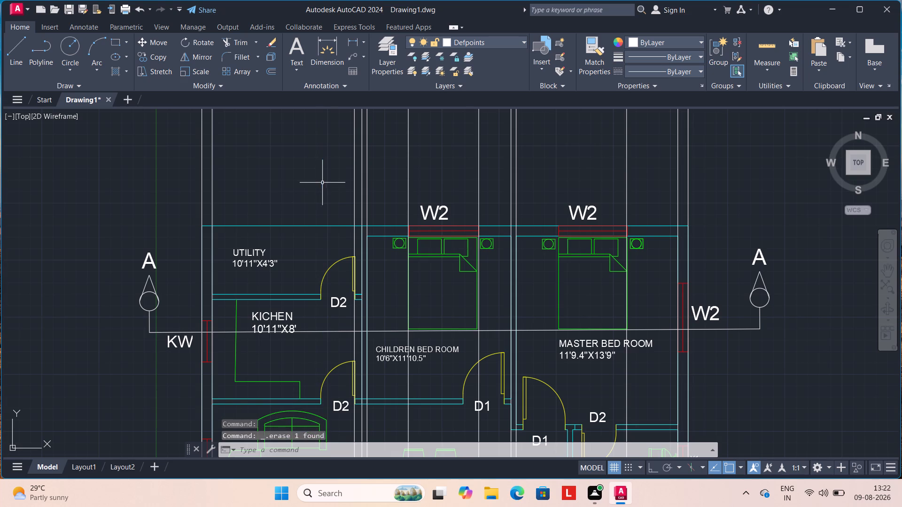
Redraw vertical construction lines exactly through the D2 opening's kitchen-side edge and the master bedroom top window's edge nearest the children bedroom.
key(x)
key(l)
key(Return)
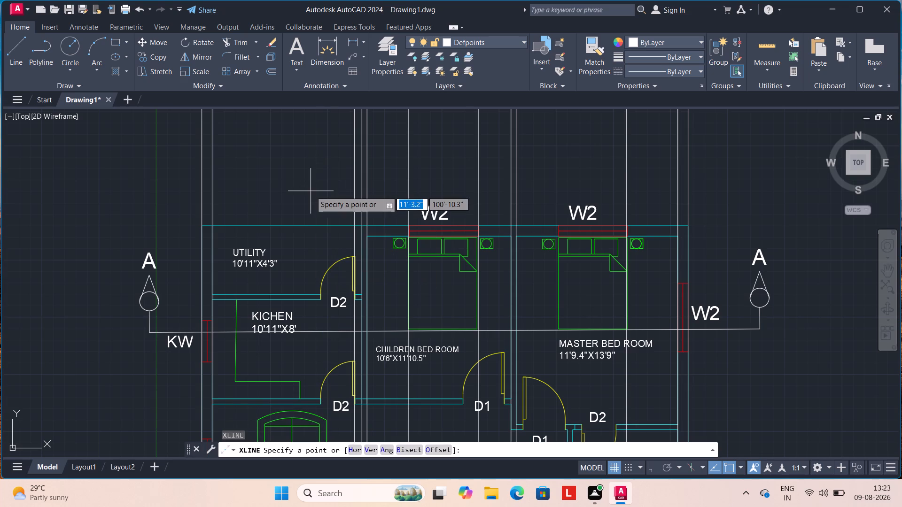
click(370, 449)
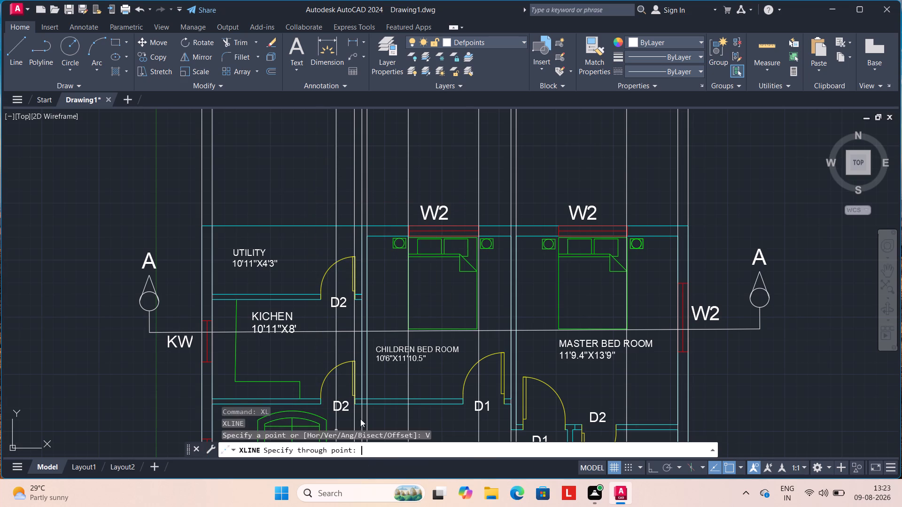
click(320, 367)
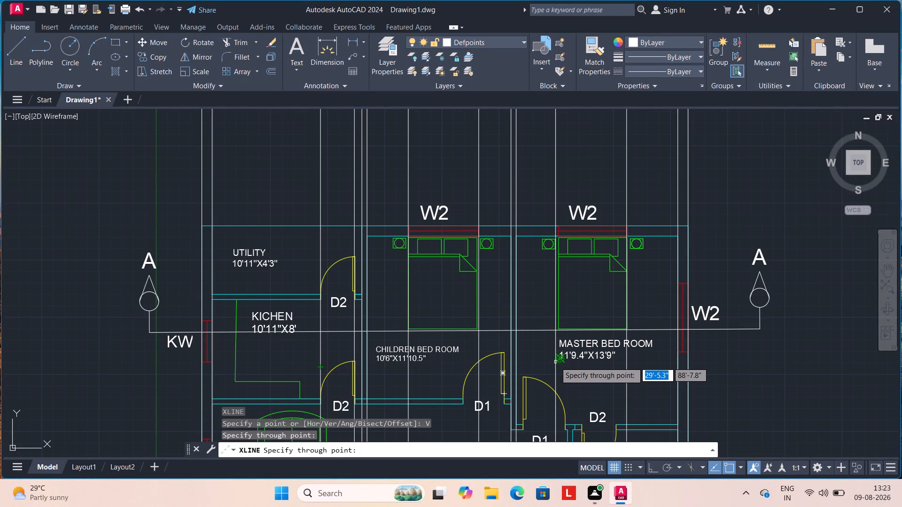
click(558, 231)
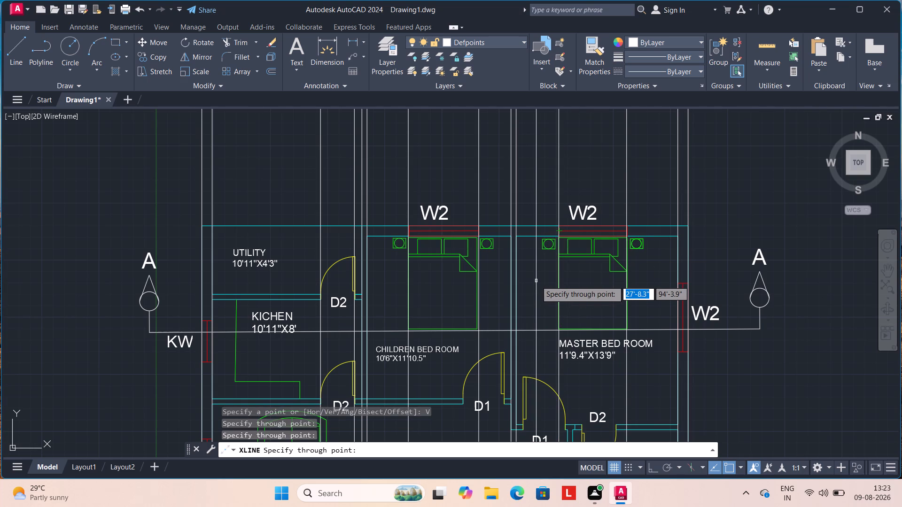
Draw a horizontal construction line across the projected vertical lines, a short distance above the floor plan.
key(Escape)
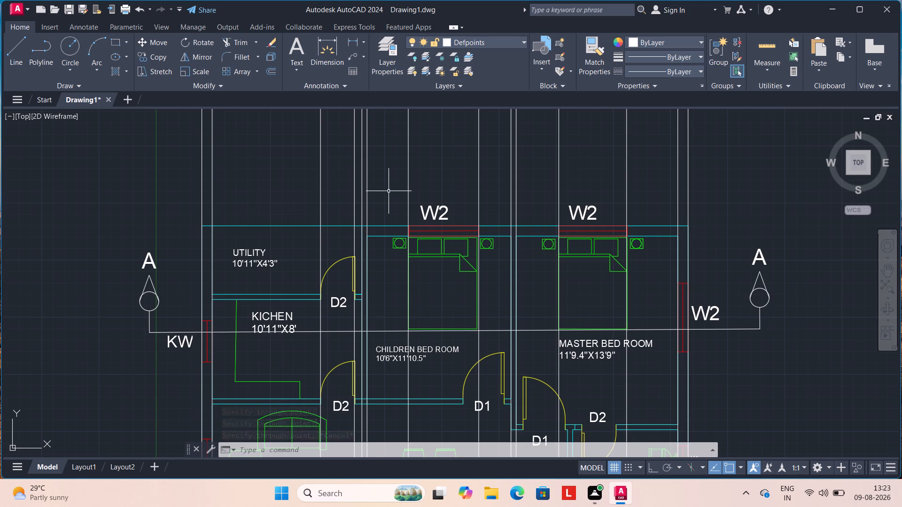
scroll(389, 191, down, 1)
middle_drag(387, 176, 340, 261)
text(XL)
key(Return)
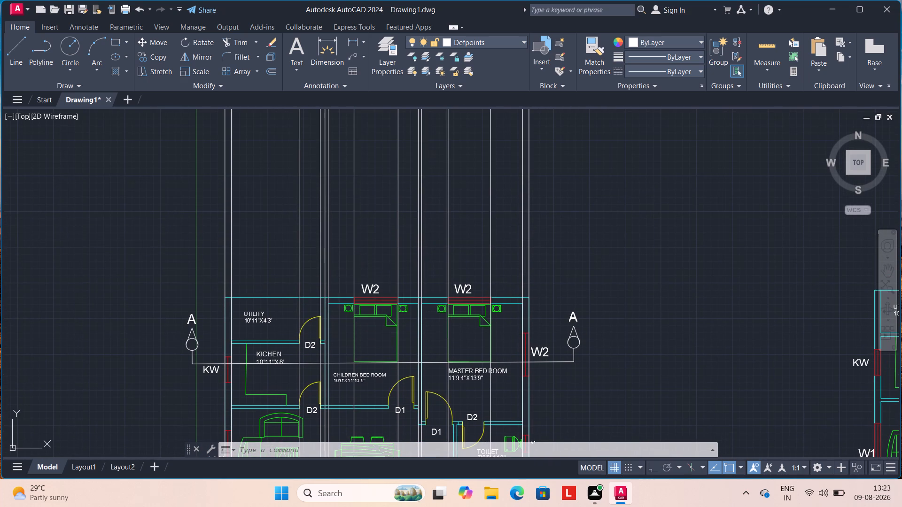
click(357, 450)
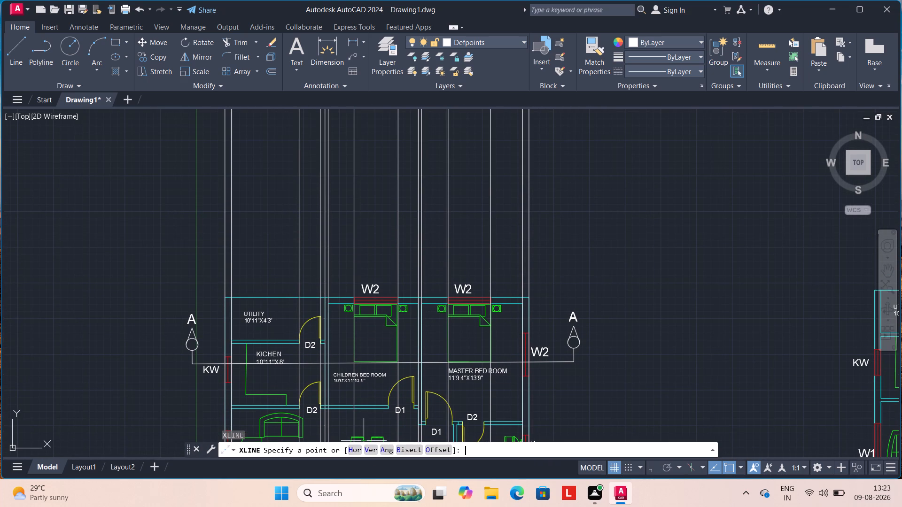
click(401, 233)
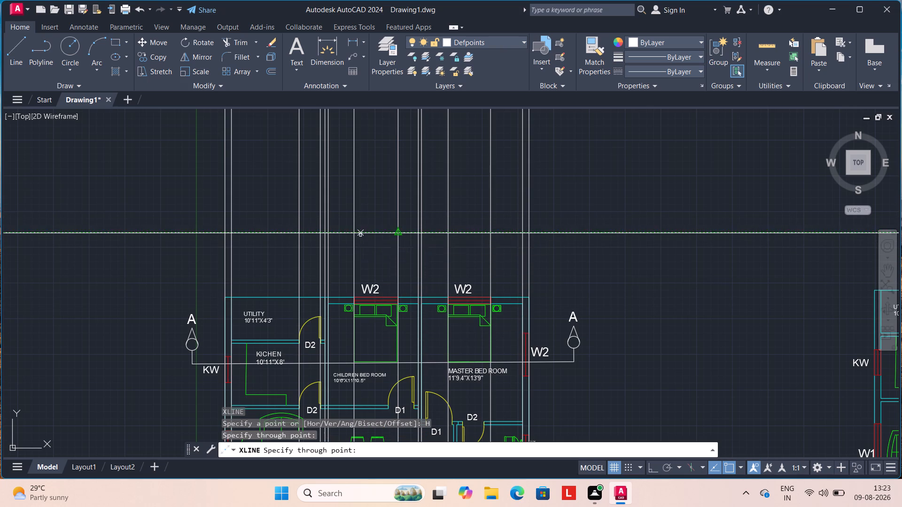
key(Escape)
Trim both ends of the horizontal construction line back to the outermost vertical lines.
text(TR)
key(Return)
drag(121, 203, 117, 244)
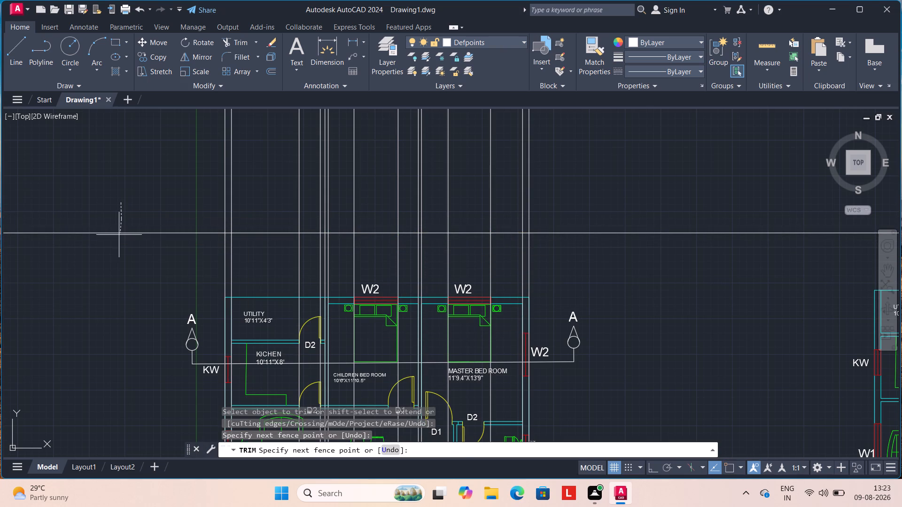
drag(117, 244, 105, 290)
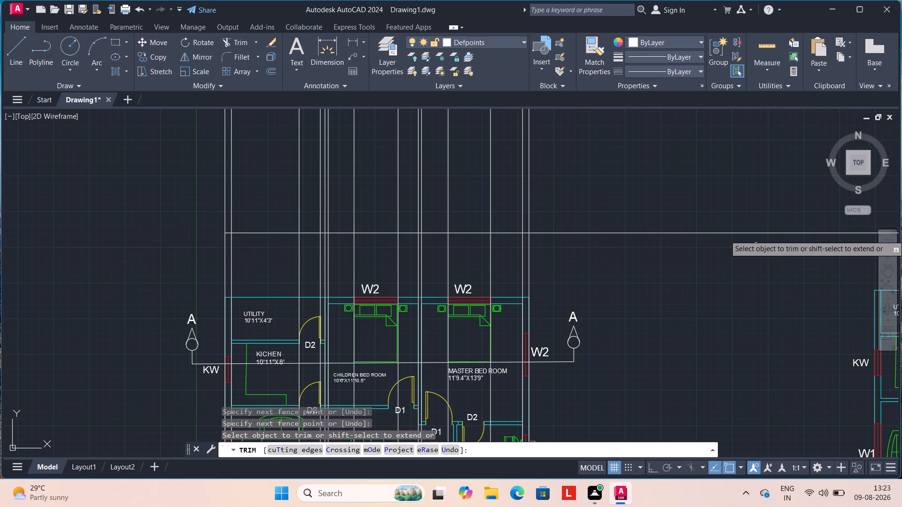
drag(711, 203, 667, 413)
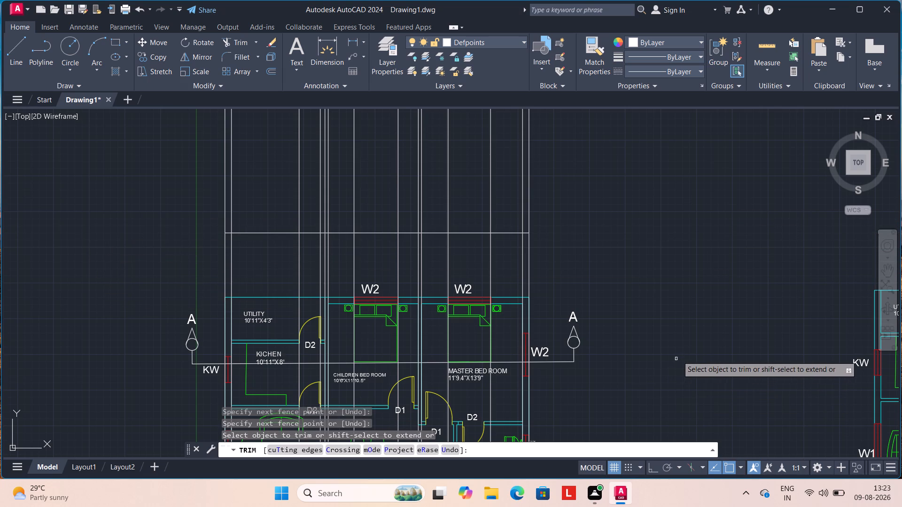
Trim away all vertical construction lines in the gap between the horizontal line and the floor plan.
middle_drag(643, 429, 670, 351)
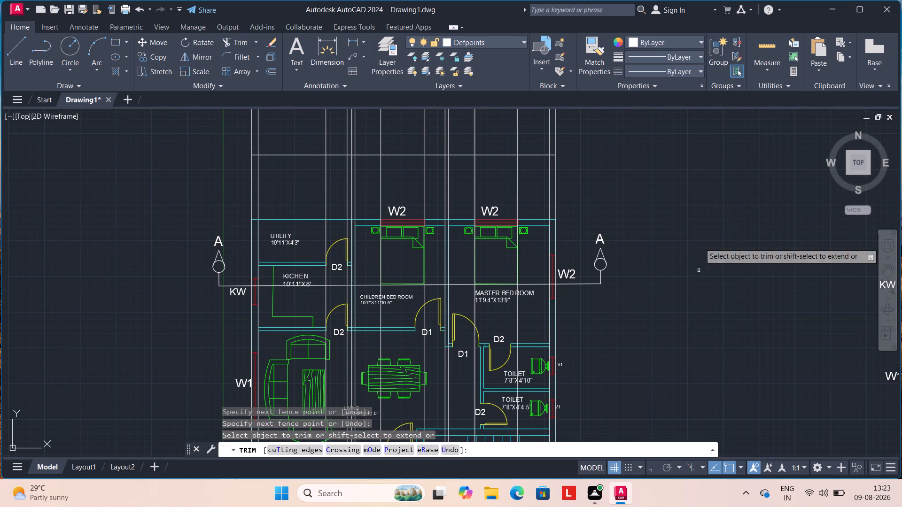
drag(557, 182, 551, 181)
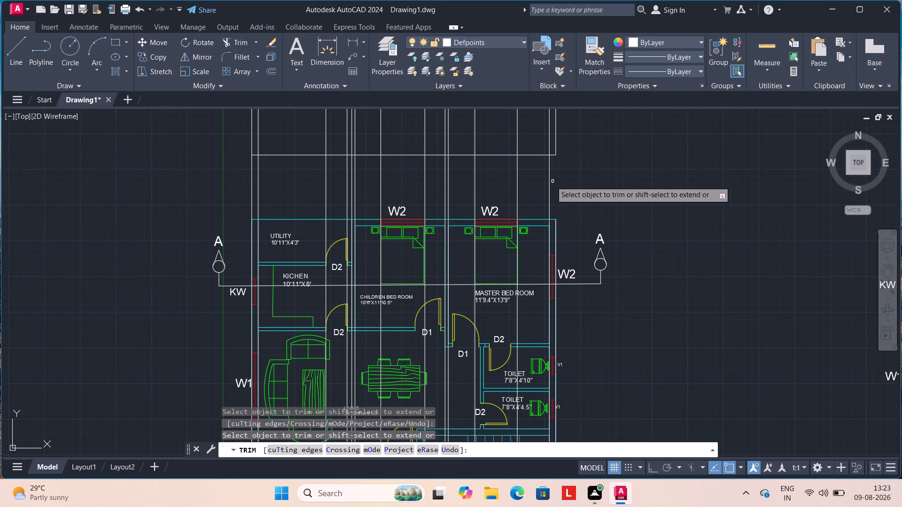
drag(551, 181, 531, 177)
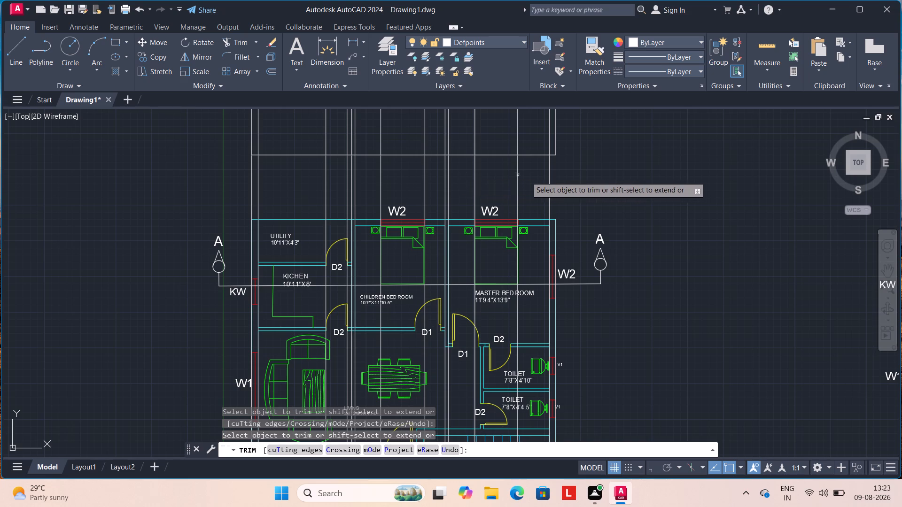
drag(531, 177, 549, 177)
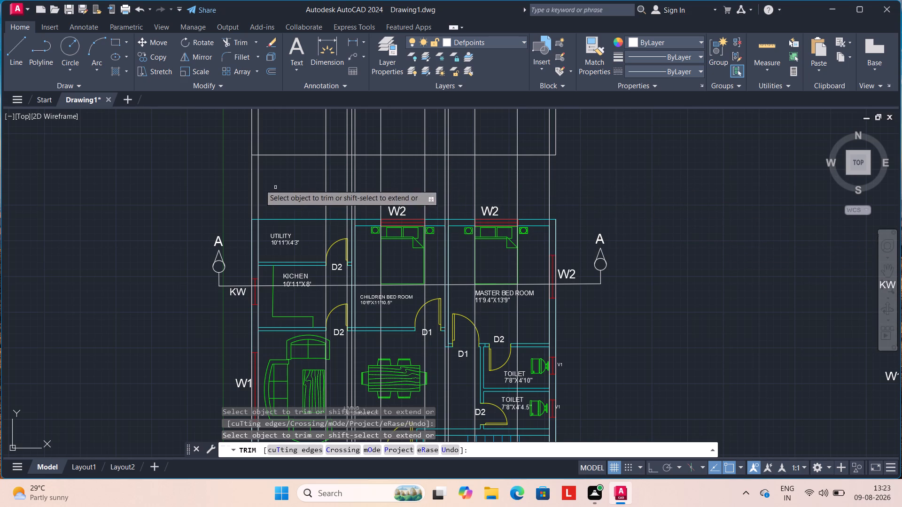
drag(225, 181, 575, 182)
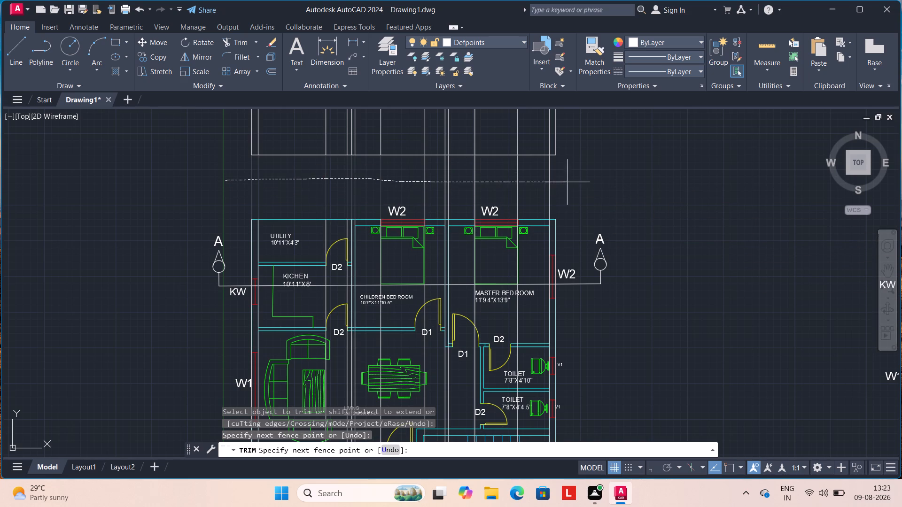
drag(575, 182, 601, 181)
key(Escape)
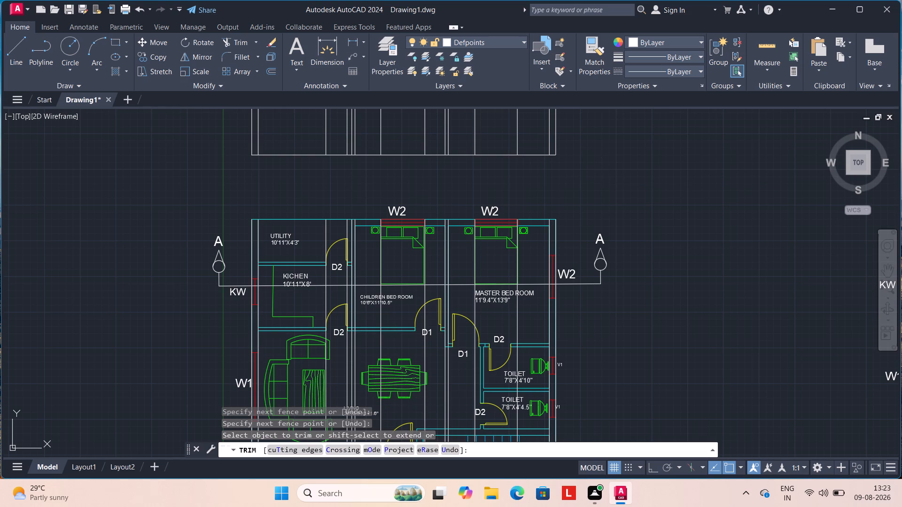
key(Escape)
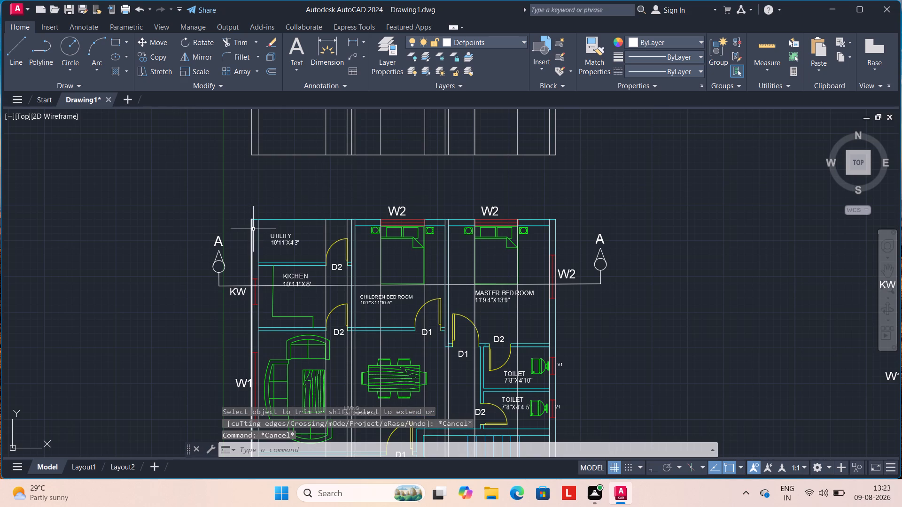
Delete the leftover vertical lines over the plan at the kitchen's outer wall, the D2 opening and the kitchen–children bedroom wall.
click(251, 230)
click(258, 230)
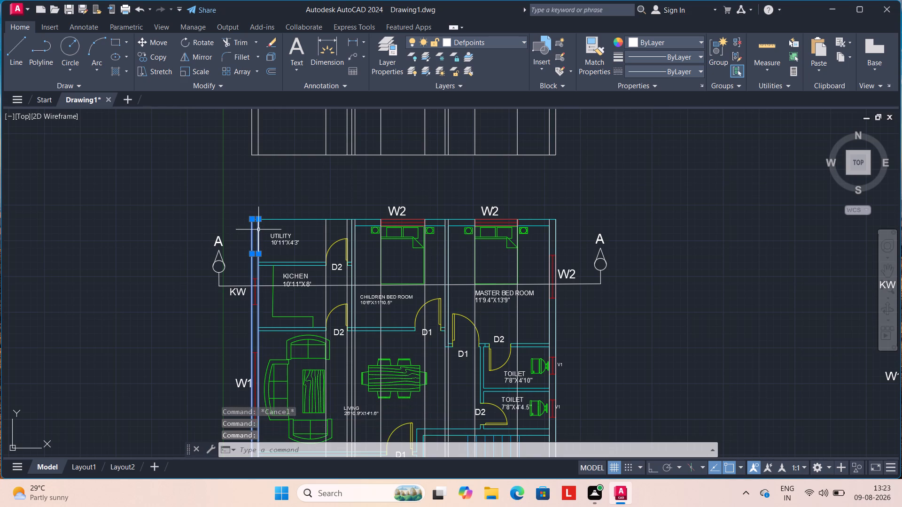
key(Delete)
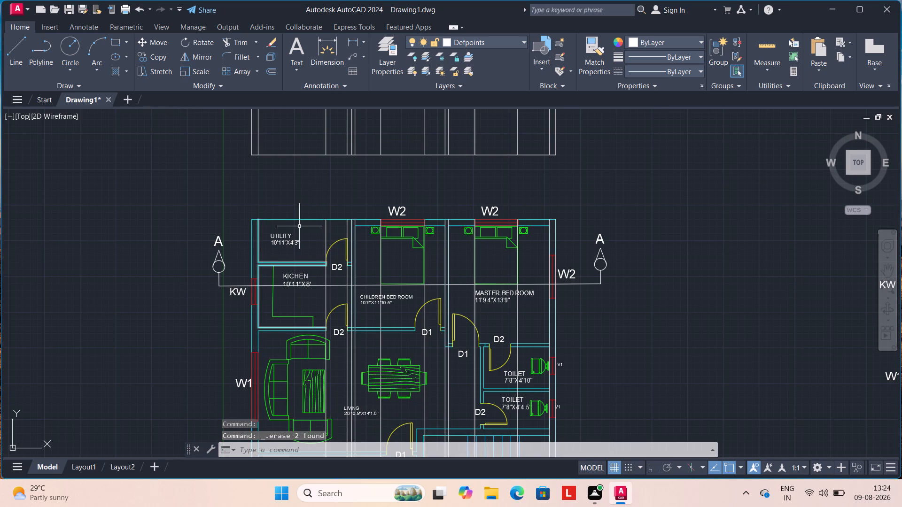
click(325, 236)
key(Delete)
scroll(349, 227, up, 1)
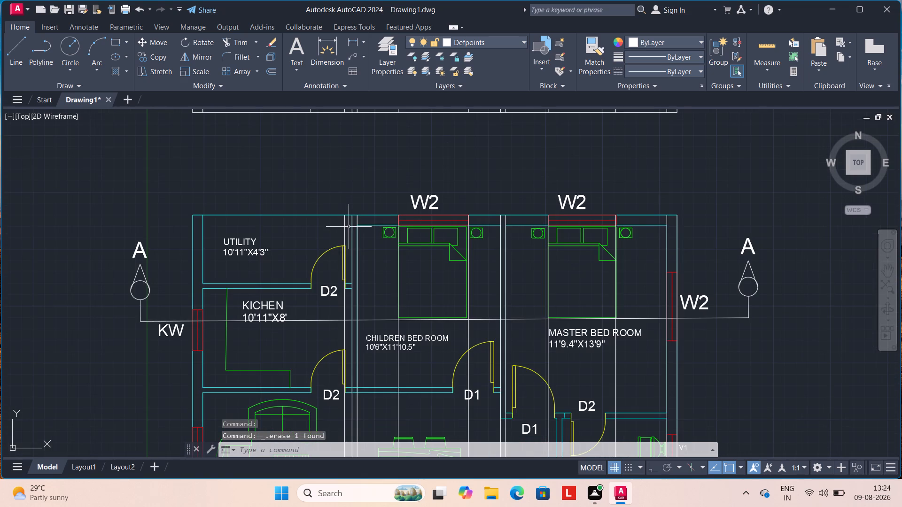
click(344, 229)
key(Delete)
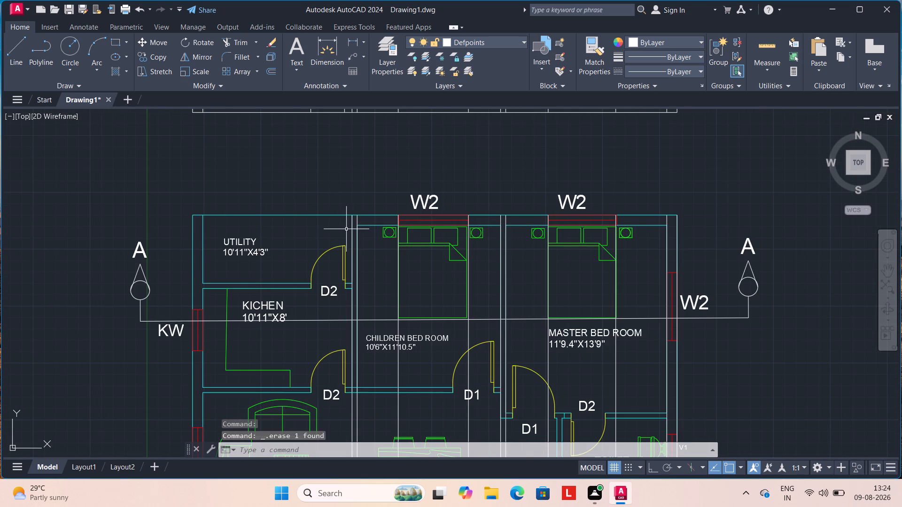
click(351, 230)
key(Delete)
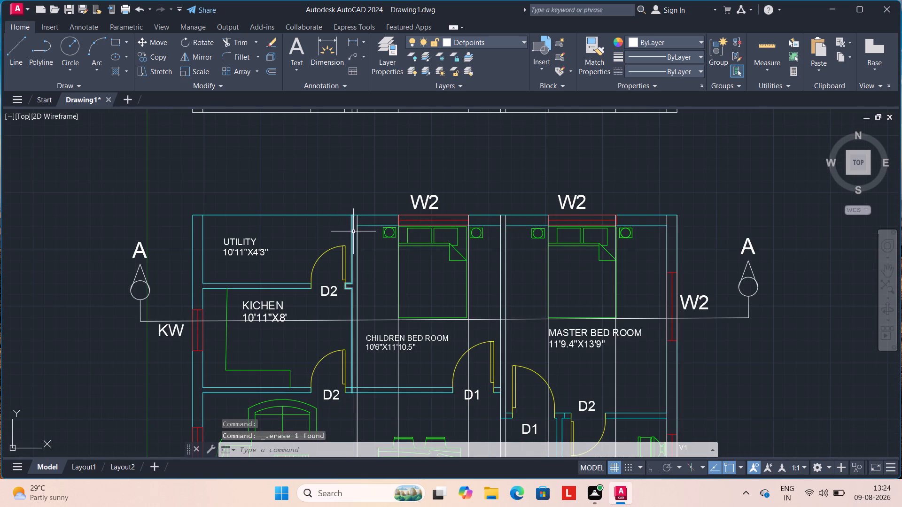
click(358, 233)
key(Delete)
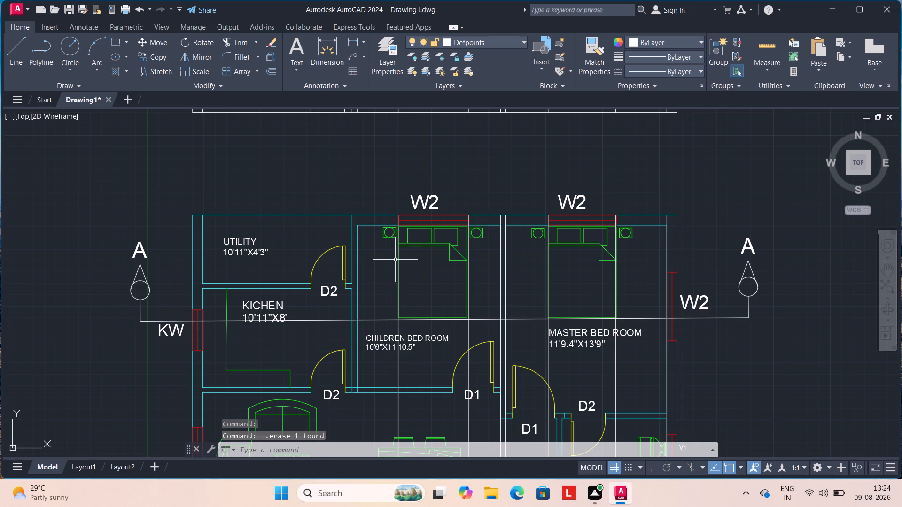
Delete the leftover vertical lines over the plan at the children bedroom's W2 window edges and the wall between the bedrooms.
click(397, 261)
key(Delete)
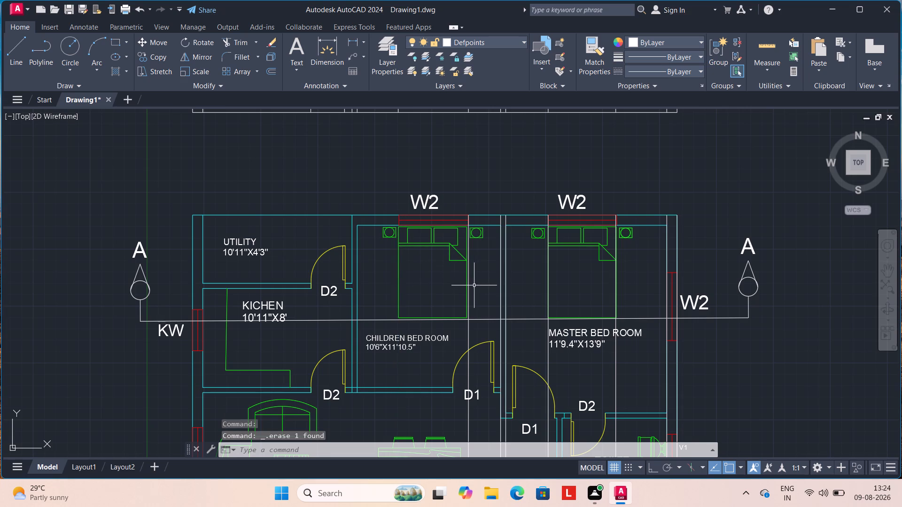
click(467, 334)
key(Delete)
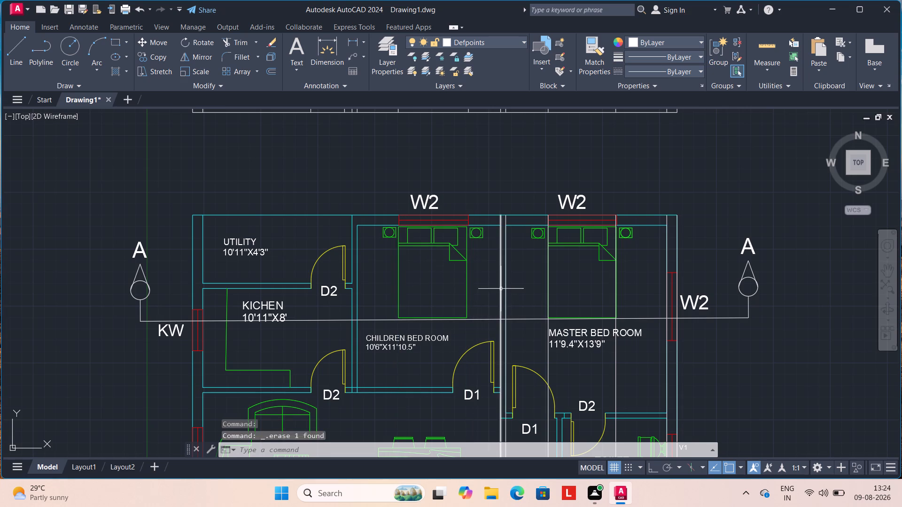
click(501, 288)
key(Delete)
click(506, 286)
key(Delete)
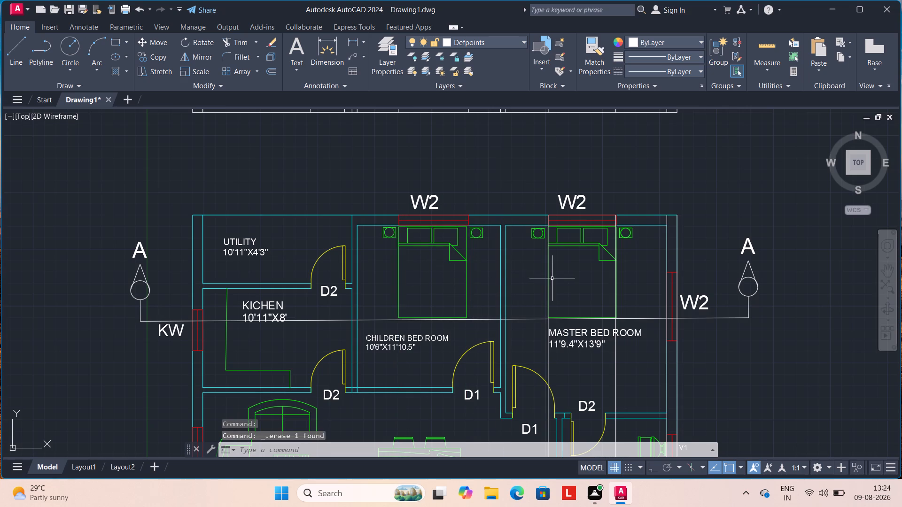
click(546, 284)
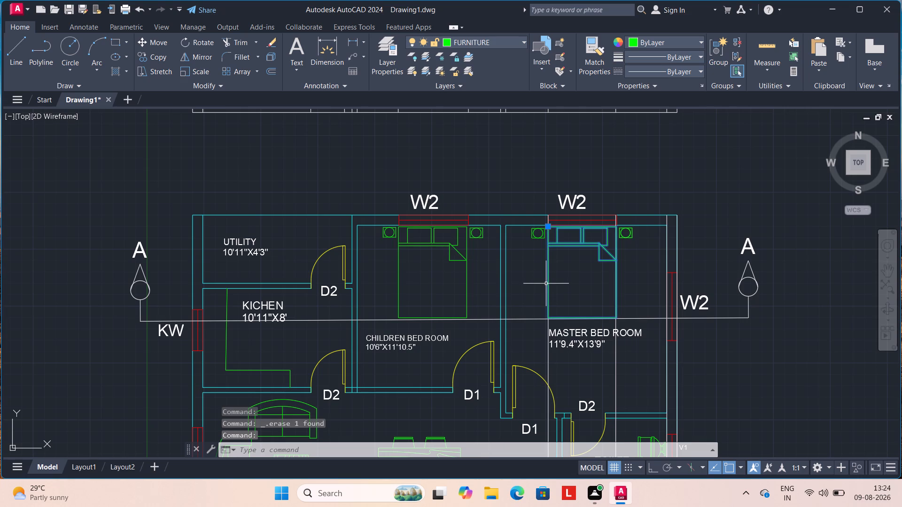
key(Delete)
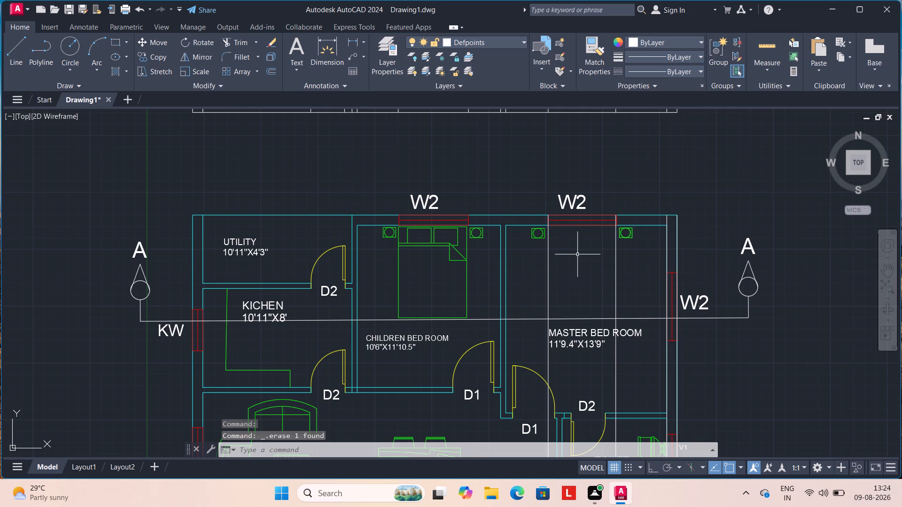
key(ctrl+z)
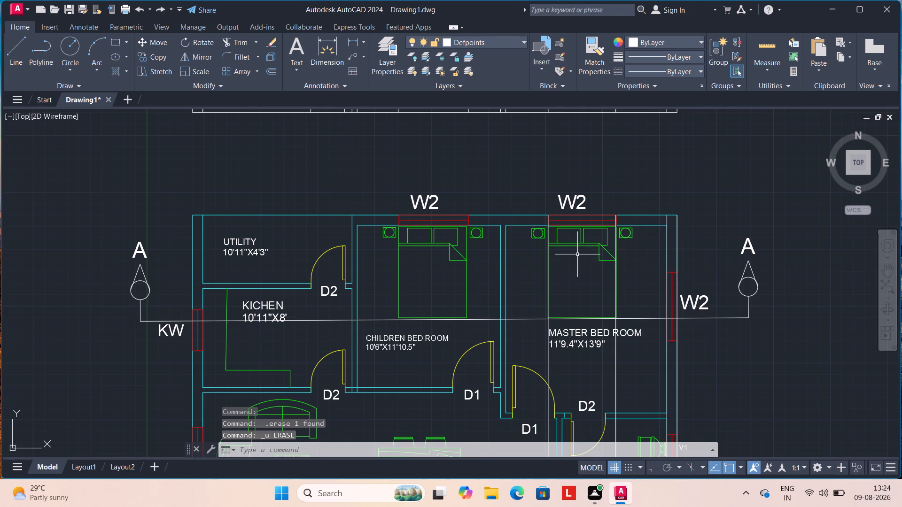
Delete the leftover vertical lines over the plan at the master bedroom's top W2 window edges and its outer side wall.
scroll(579, 292, up, 1)
middle_drag(575, 315, 582, 231)
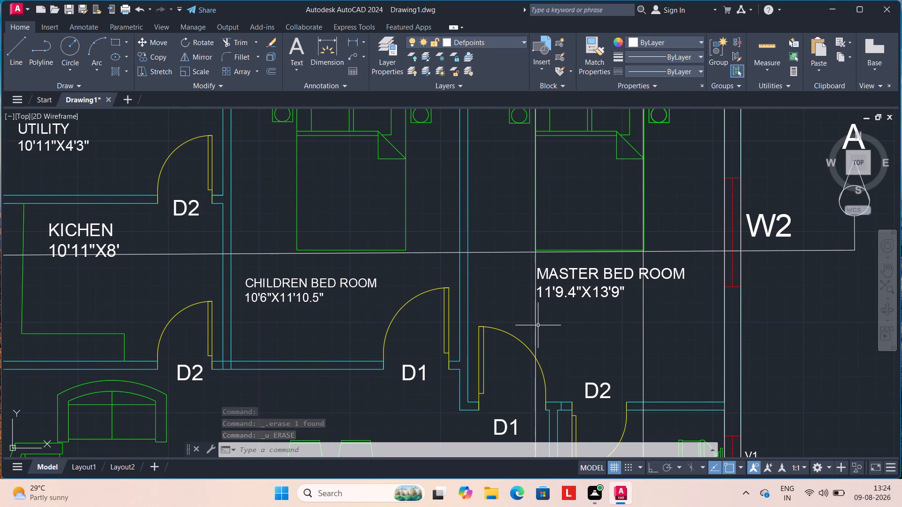
click(537, 326)
key(Delete)
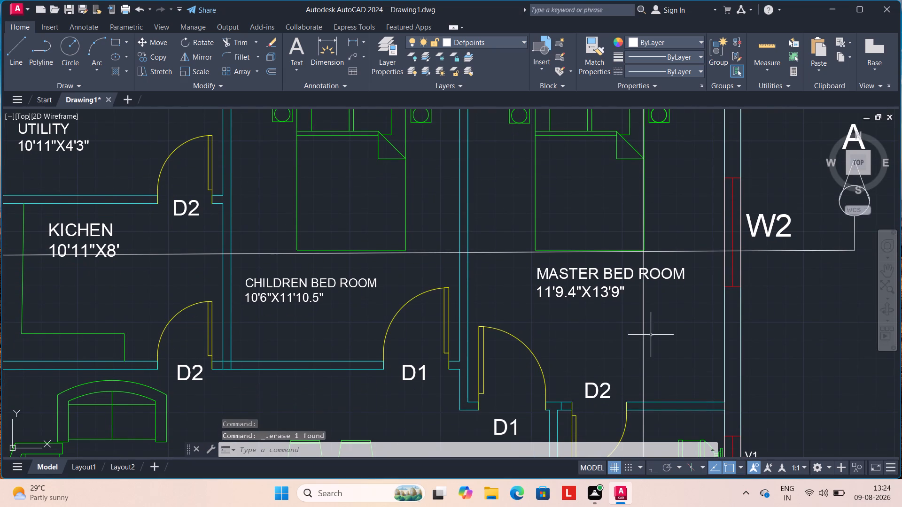
click(644, 334)
key(Delete)
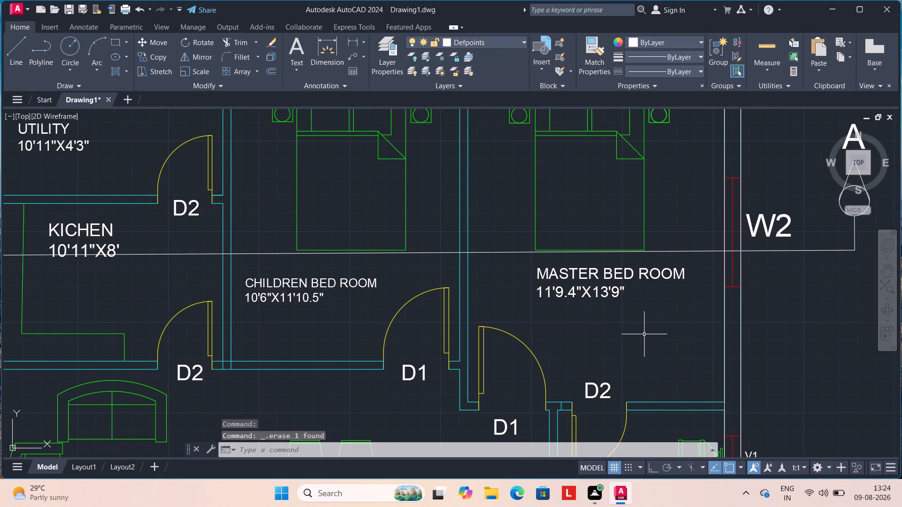
click(725, 330)
key(Delete)
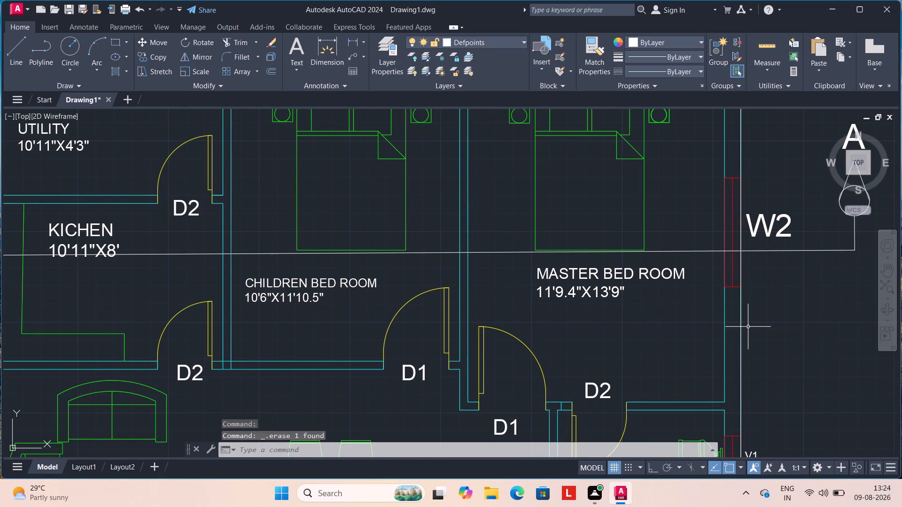
click(740, 327)
key(Delete)
Offset the section's horizontal base line 10' upward across the vertical construction lines above the floor plan.
scroll(760, 323, down, 1)
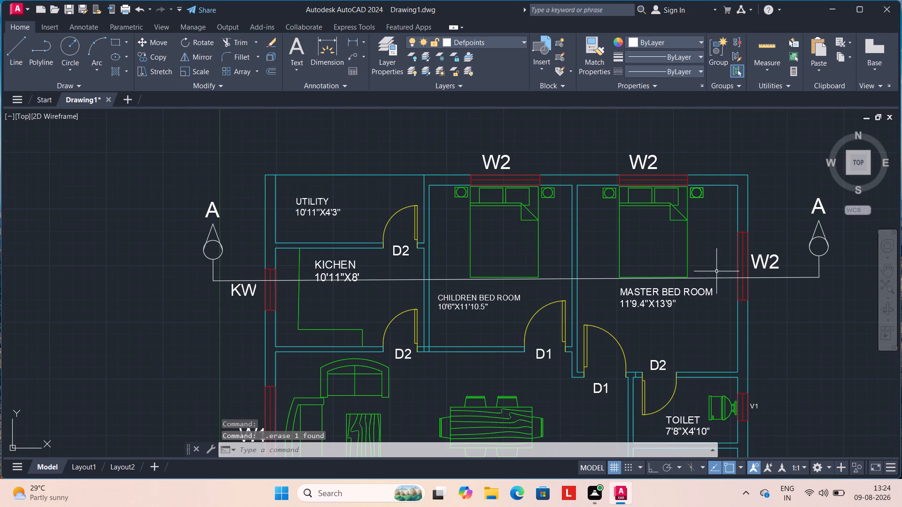
scroll(778, 154, down, 1)
middle_drag(778, 150, 730, 169)
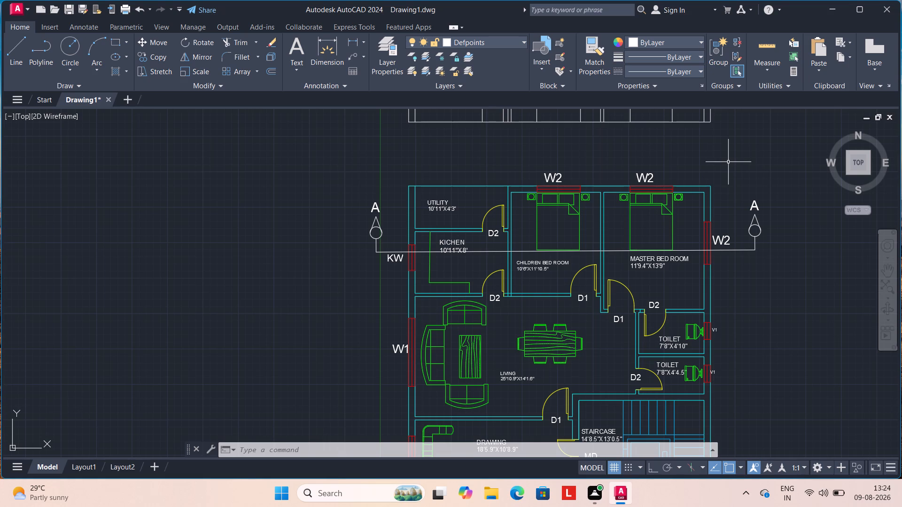
middle_drag(696, 146, 521, 287)
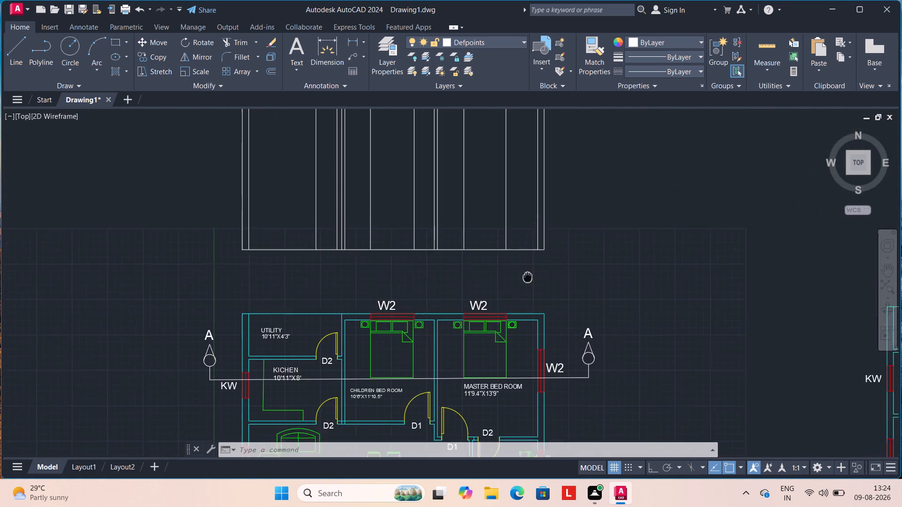
middle_drag(521, 287, 532, 316)
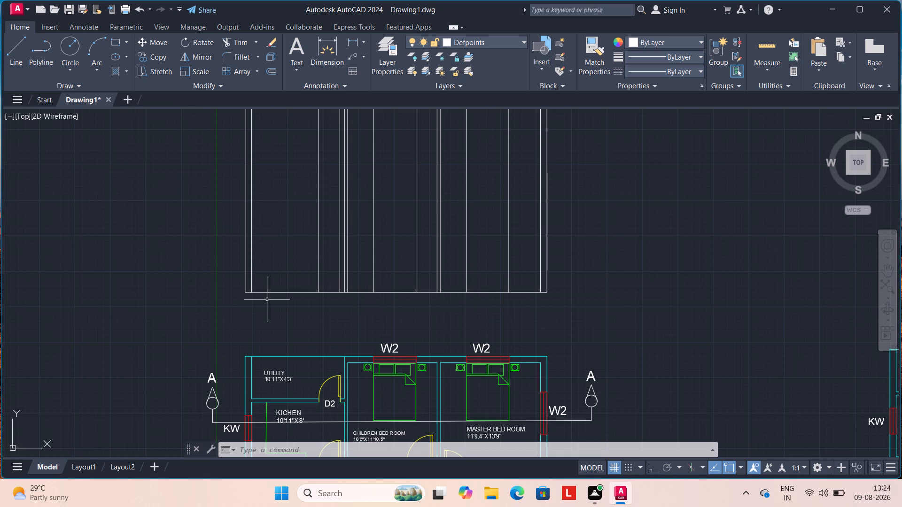
key(o)
key(Return)
text(10')
key(Return)
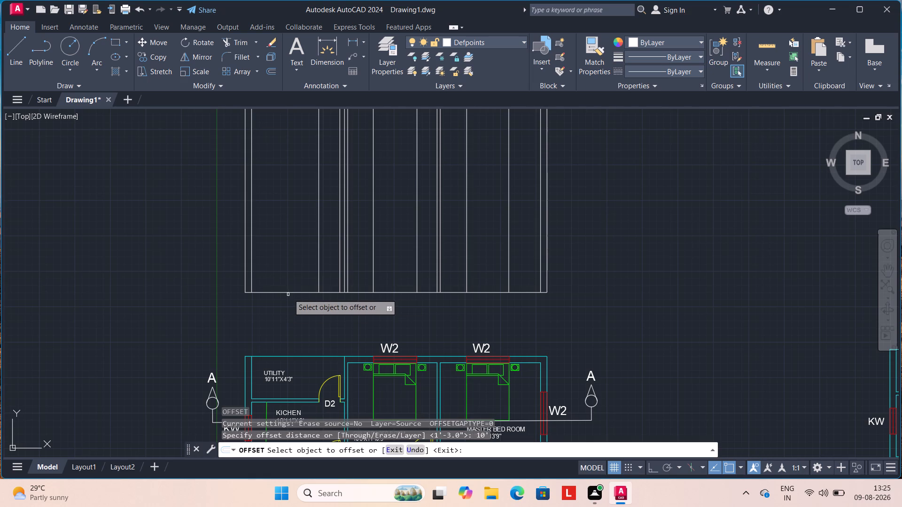
click(290, 292)
click(295, 246)
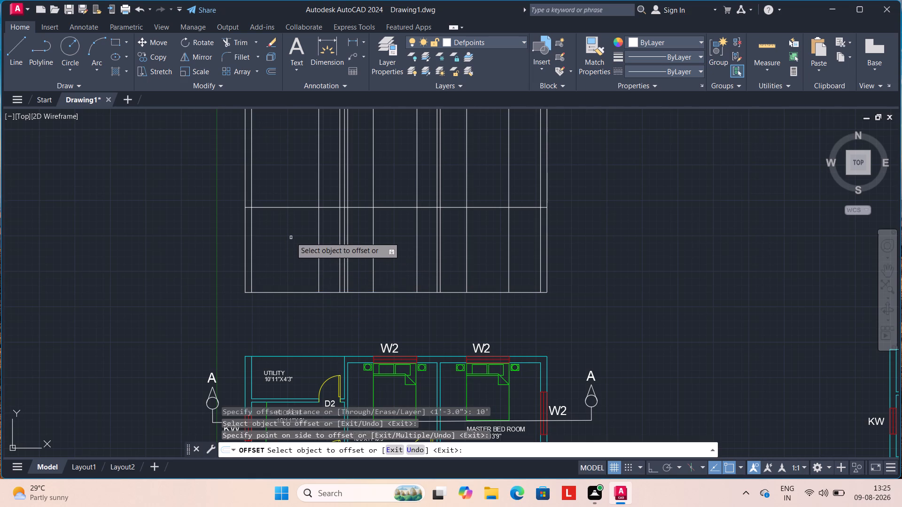
key(Escape)
key(Escape)
Offset the horizontal line 10' above the base line upward by 6" to form the first slab thickness.
key(o)
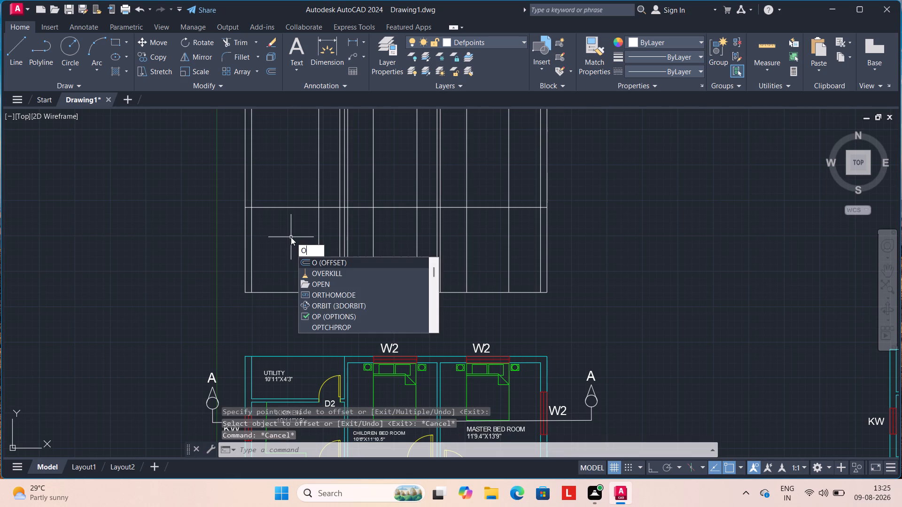
key(Return)
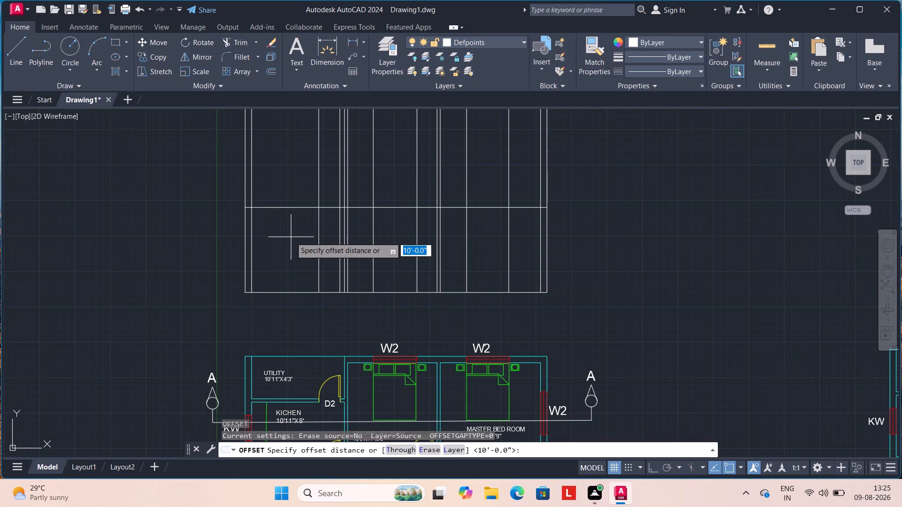
text(6")
key(Return)
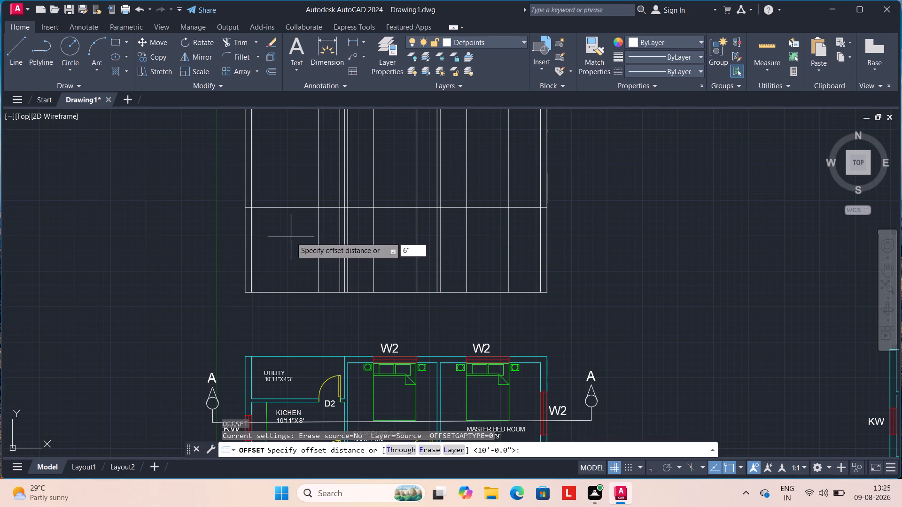
drag(282, 206, 285, 199)
click(285, 198)
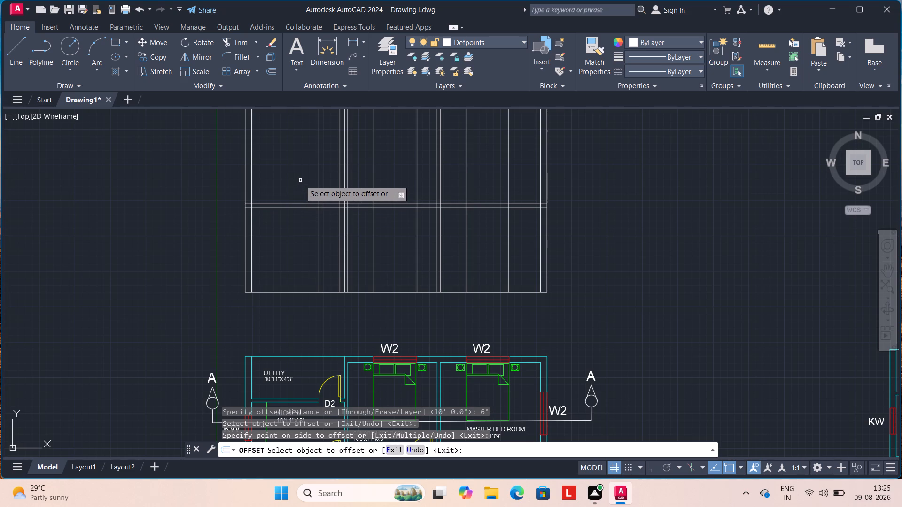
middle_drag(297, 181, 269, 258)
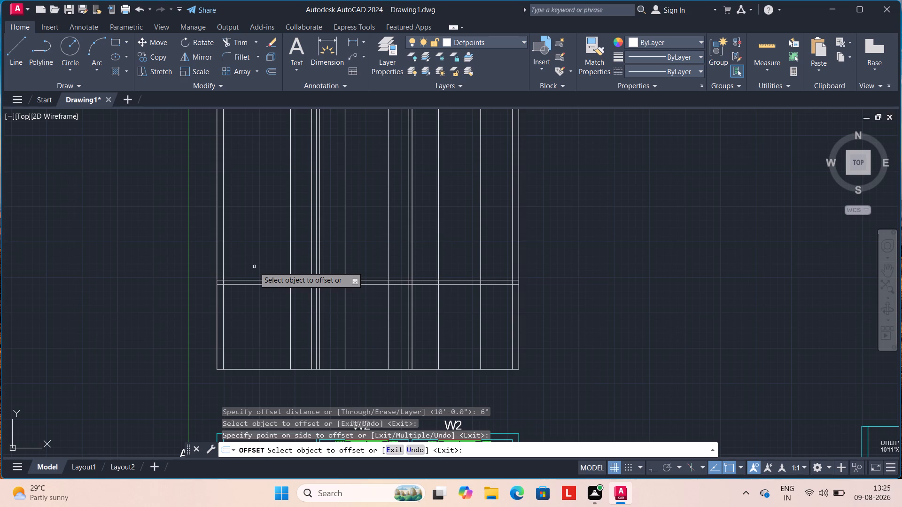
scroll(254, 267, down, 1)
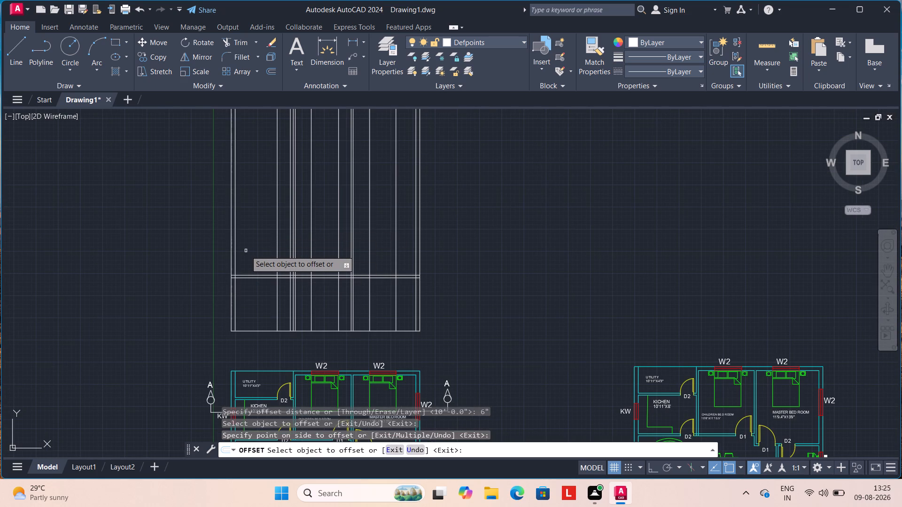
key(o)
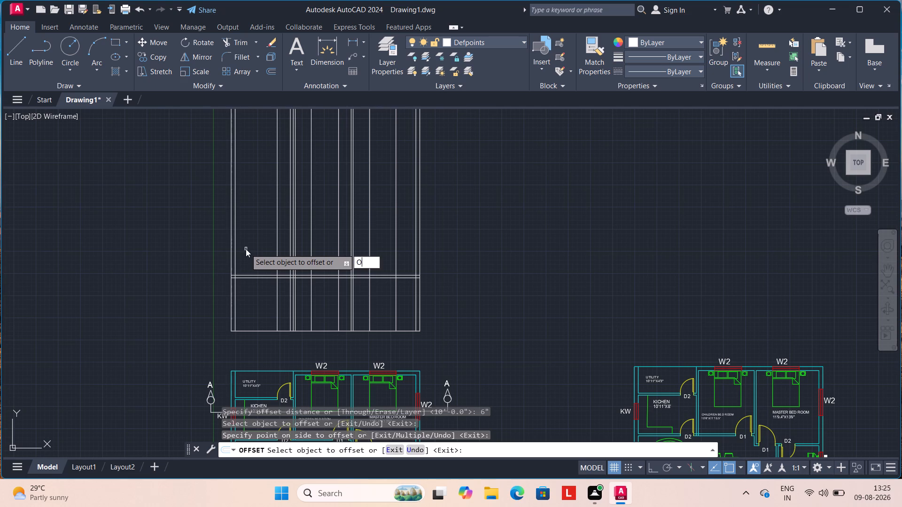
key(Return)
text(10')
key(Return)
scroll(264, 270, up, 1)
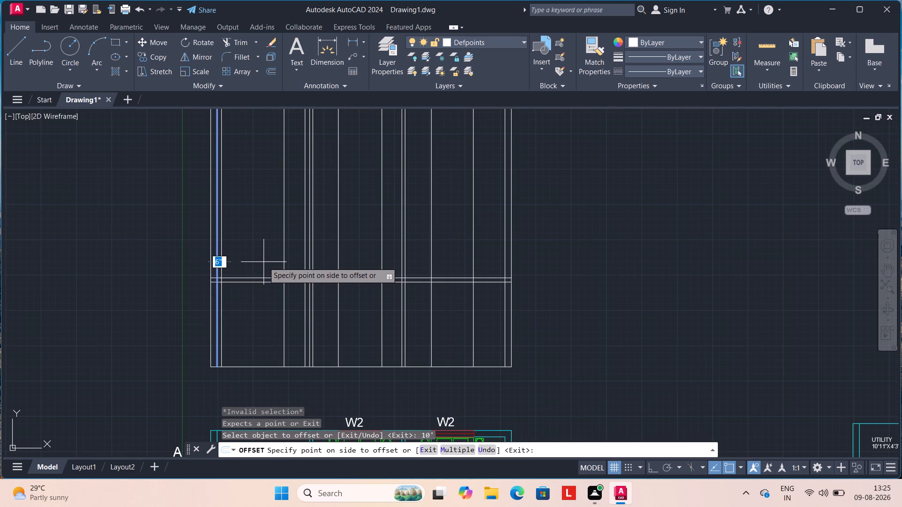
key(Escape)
Offset the upper line of the first 6" slab 10' upward to mark the next storey height.
key(o)
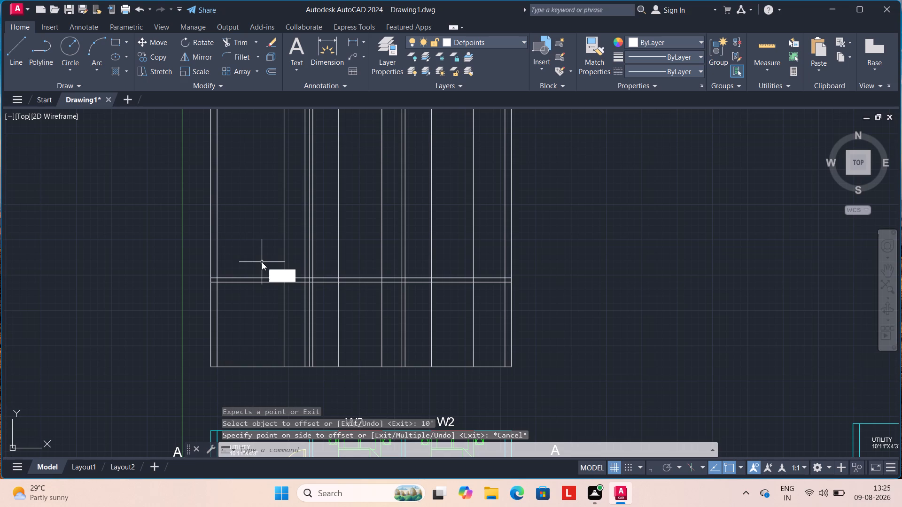
key(Return)
text(10)
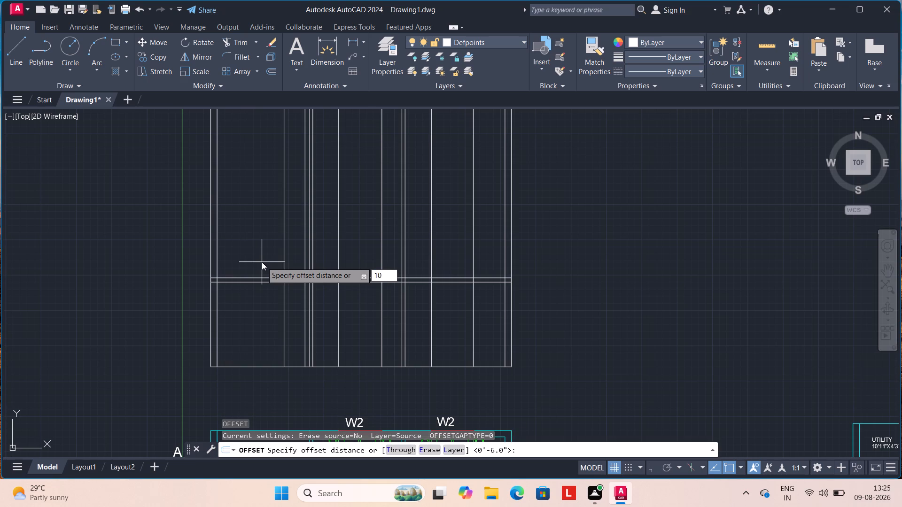
key(apostrophe)
key(Return)
drag(259, 278, 261, 271)
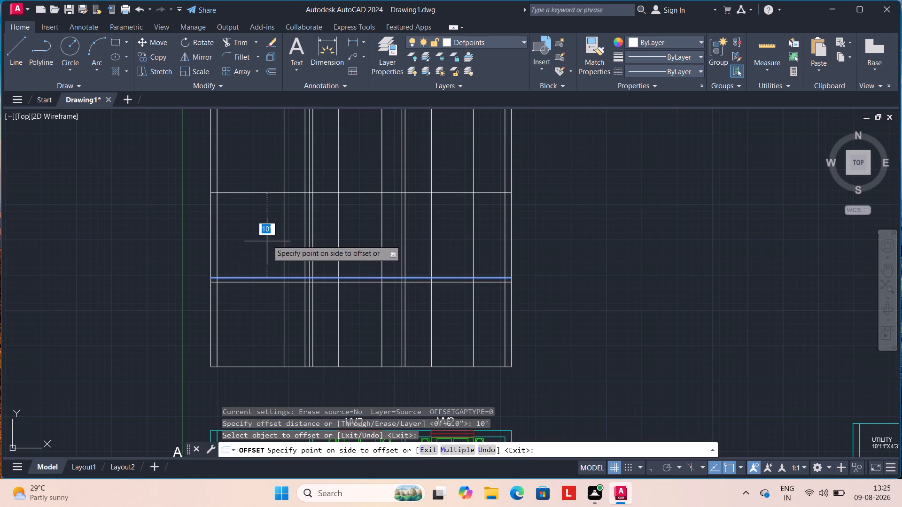
click(268, 234)
key(Escape)
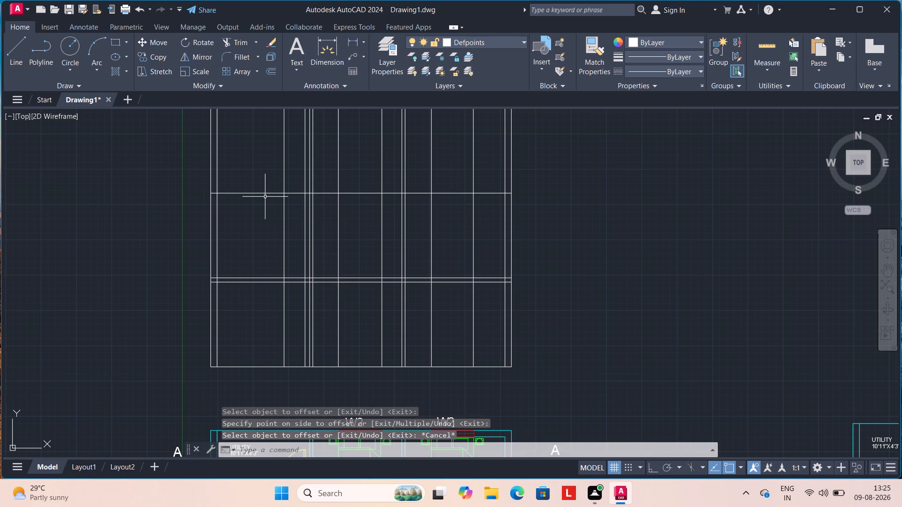
Offset the topmost horizontal line 6" upward to form the second slab thickness.
key(o)
key(Return)
key(6)
key(shift+quotedbl)
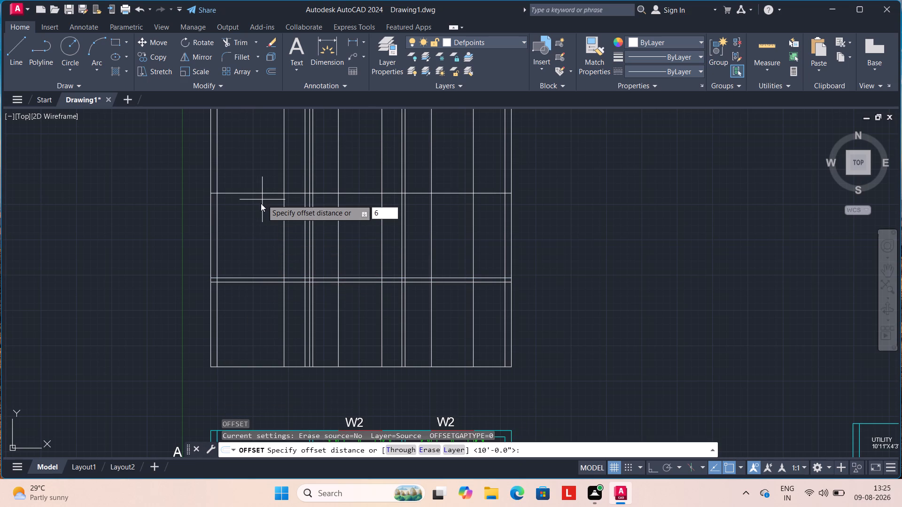
key(Return)
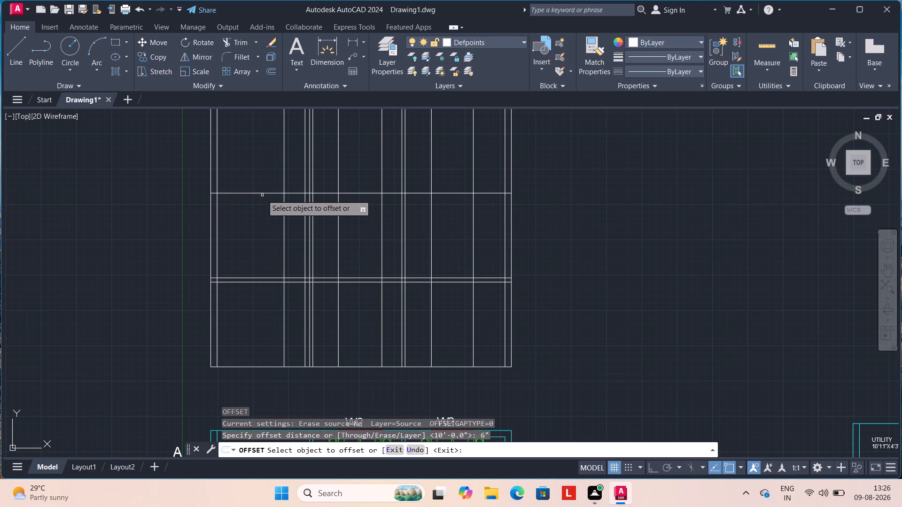
click(262, 195)
click(262, 194)
click(262, 181)
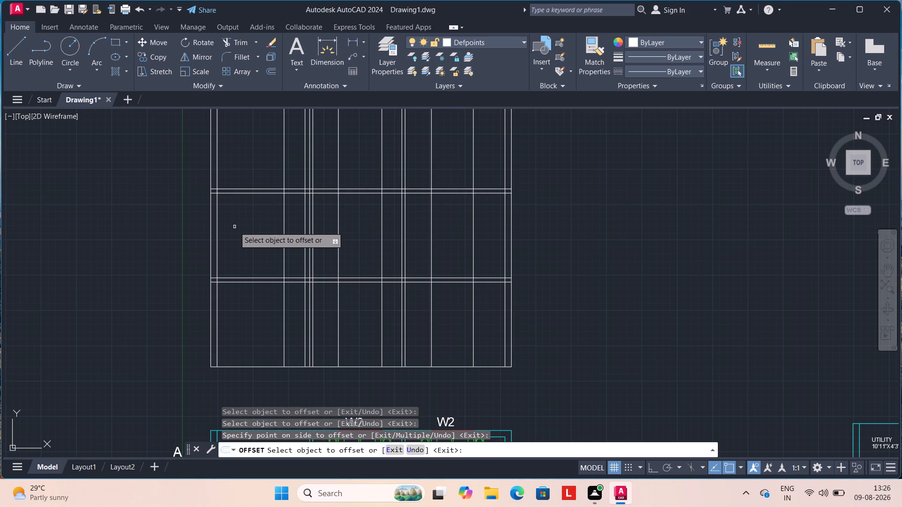
scroll(234, 227, down, 1)
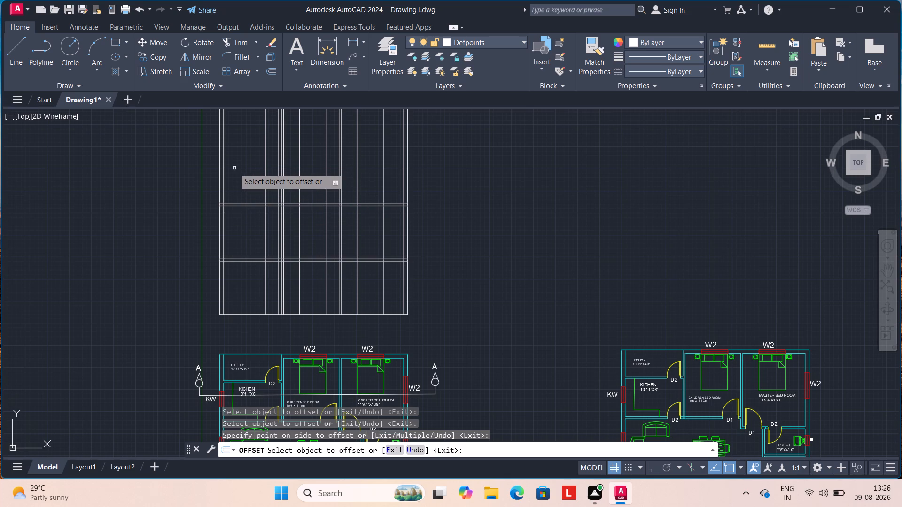
key(Escape)
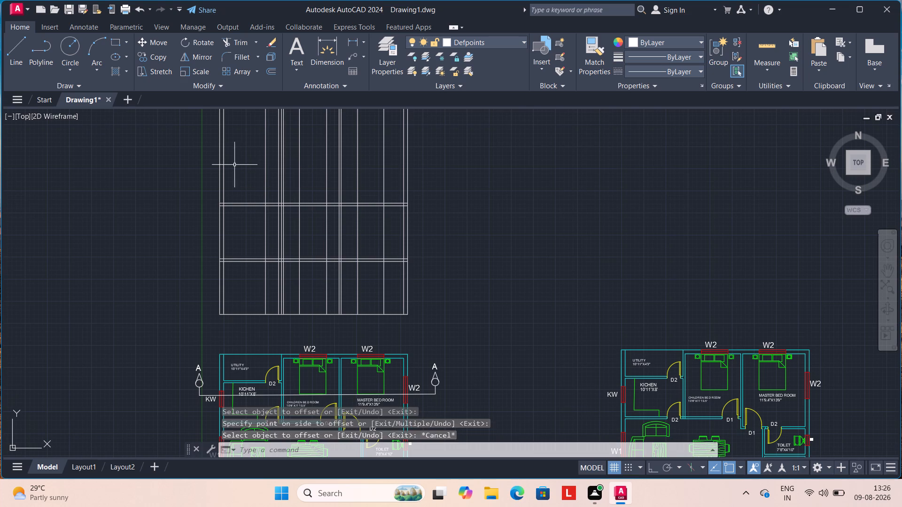
key(Escape)
key(Escape)
Offset the upper line of the second slab 3' upward to add the section's top line.
key(o)
key(Return)
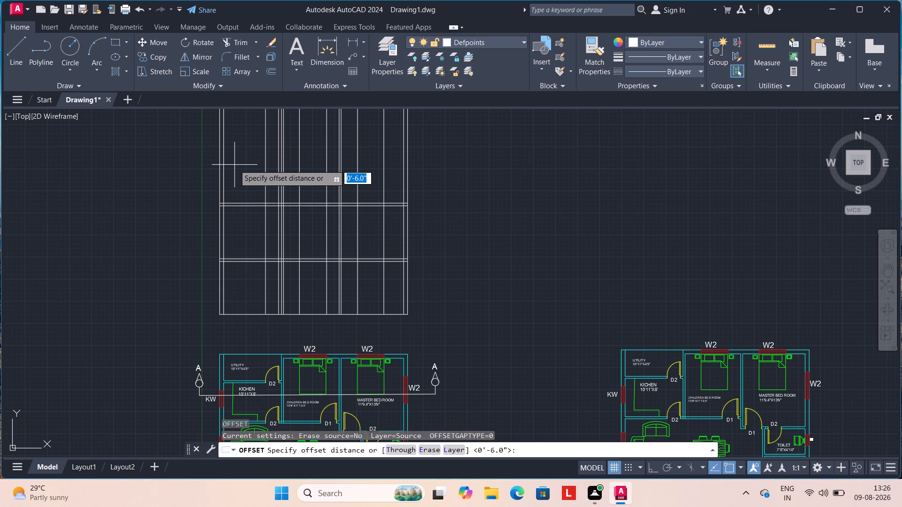
key(3)
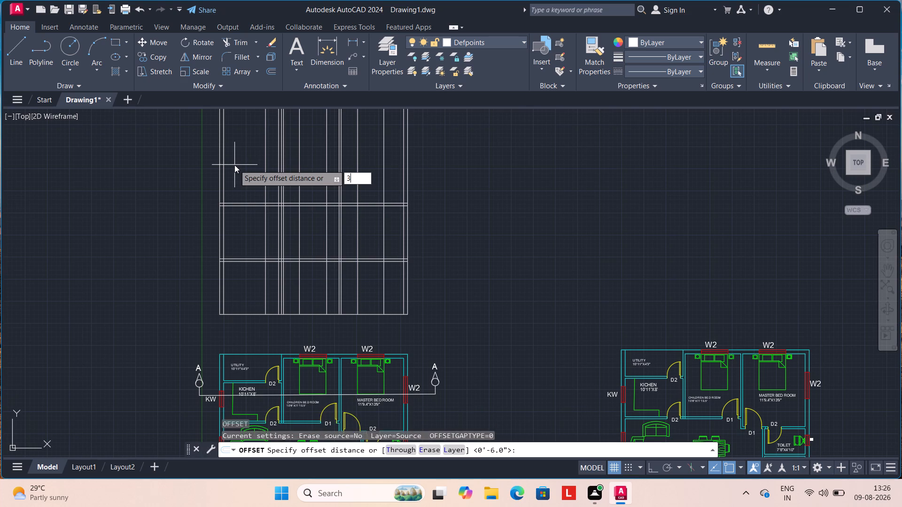
key(apostrophe)
key(Return)
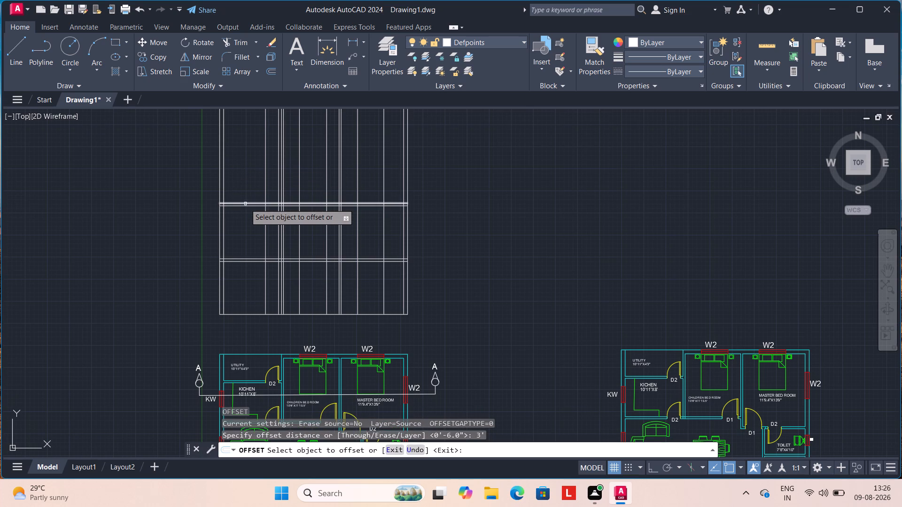
click(245, 203)
click(253, 185)
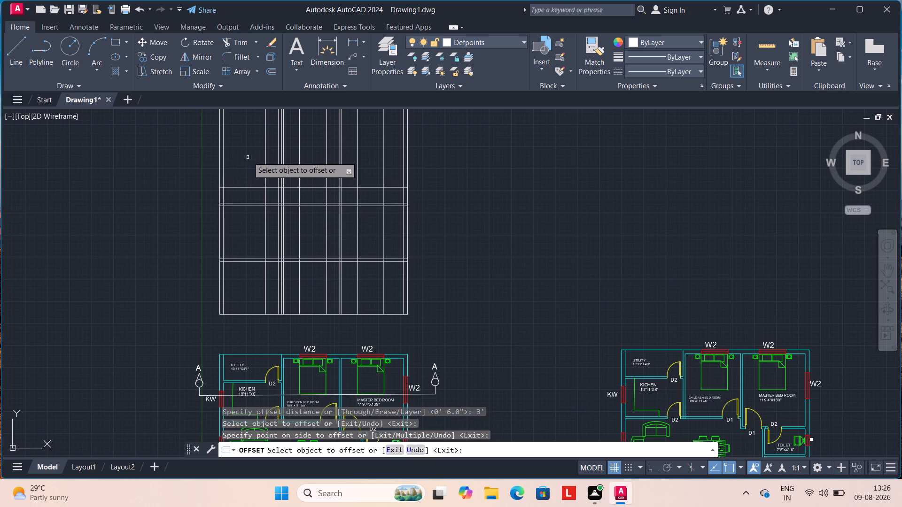
key(Escape)
key(Escape)
key(Escape)
Trim away all vertical construction lines extending above the section's topmost horizontal line.
text(TR)
key(Return)
drag(206, 149, 420, 147)
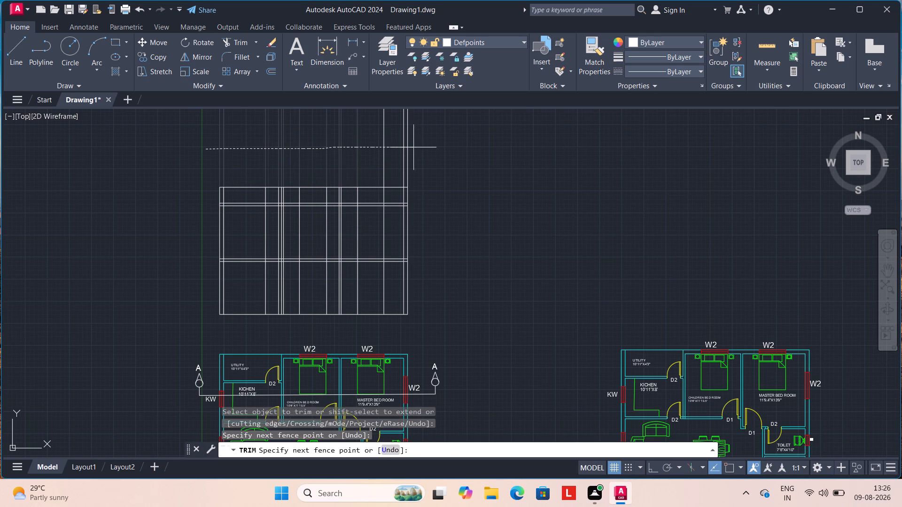
drag(420, 147, 443, 147)
scroll(443, 147, down, 1)
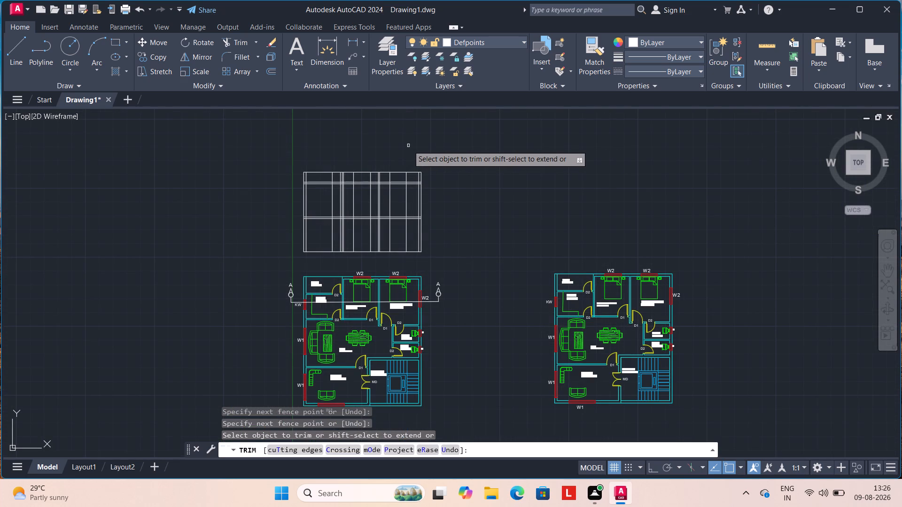
key(Escape)
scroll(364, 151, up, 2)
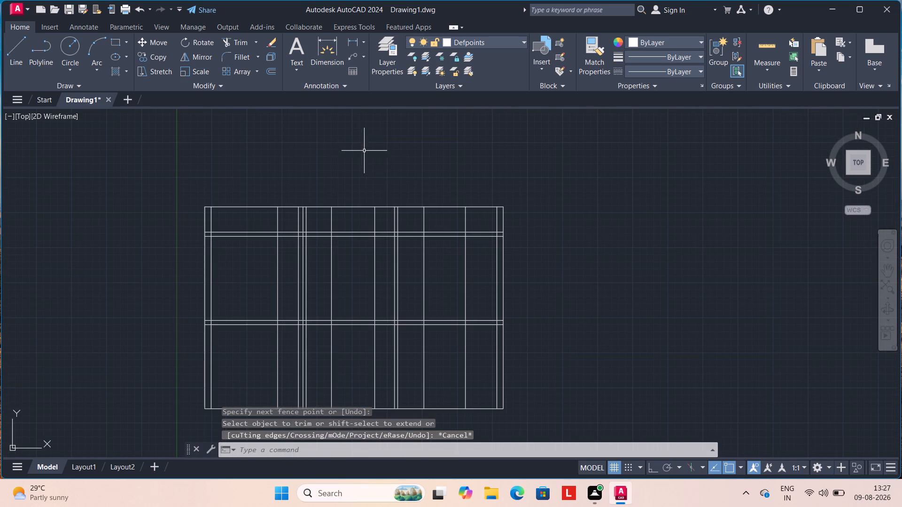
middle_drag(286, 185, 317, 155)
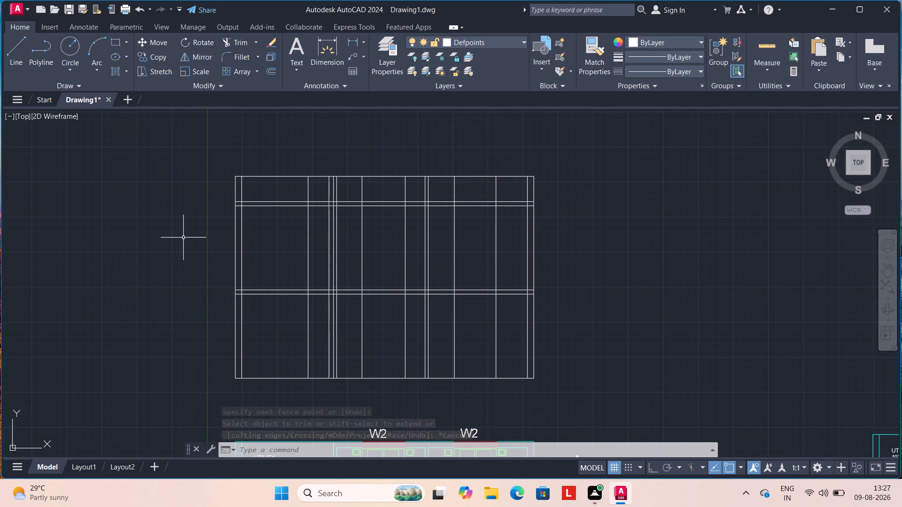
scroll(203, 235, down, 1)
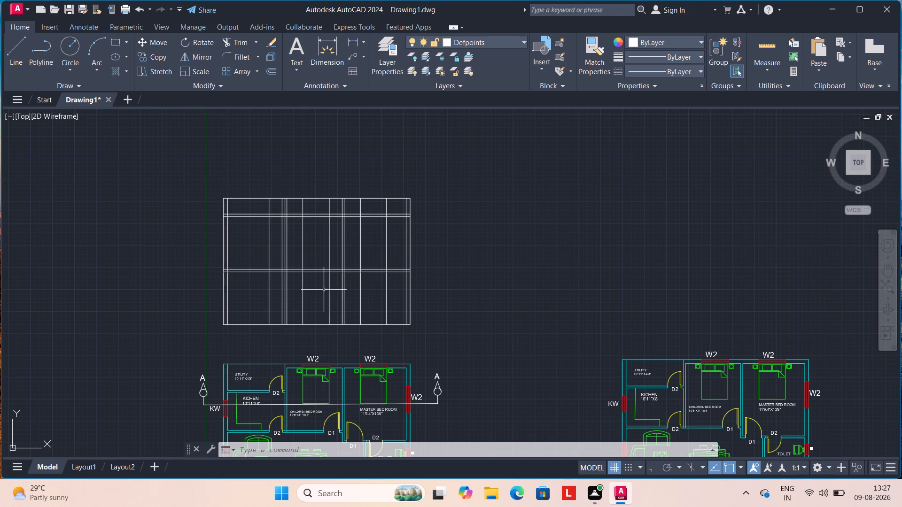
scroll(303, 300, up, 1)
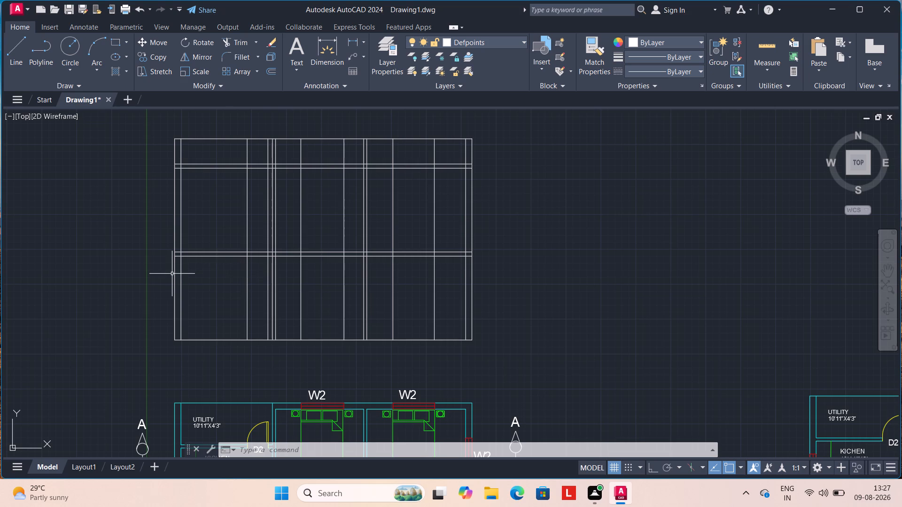
Draw a 2'6" high window opening across the left outer wall of the section's lower storey.
key(l)
key(Return)
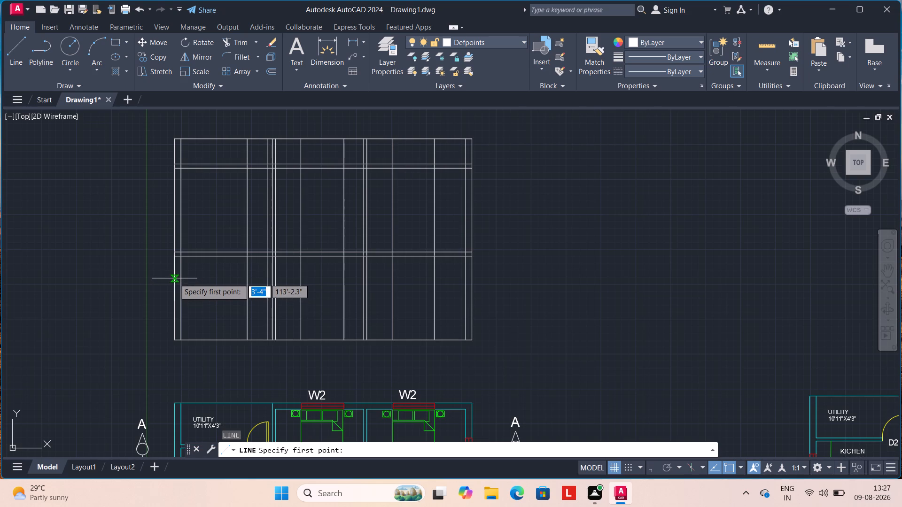
click(174, 278)
click(183, 280)
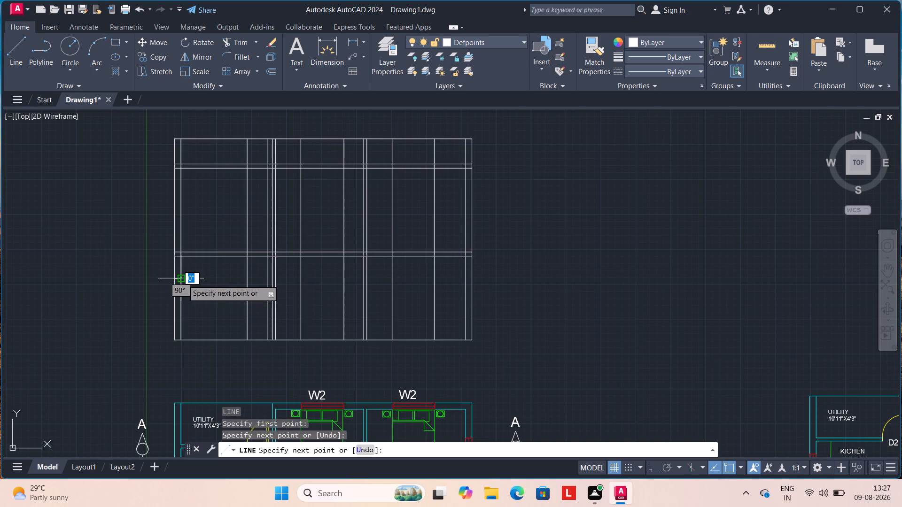
key(Escape)
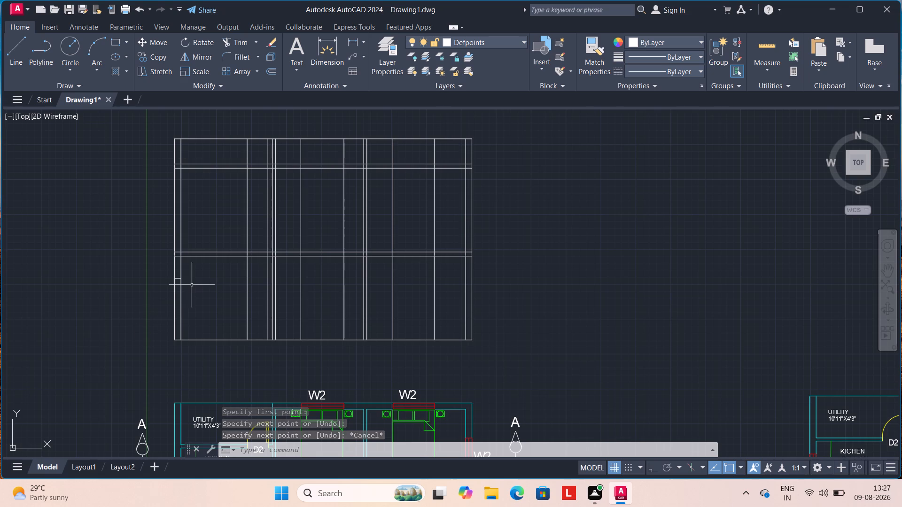
key(l)
key(Return)
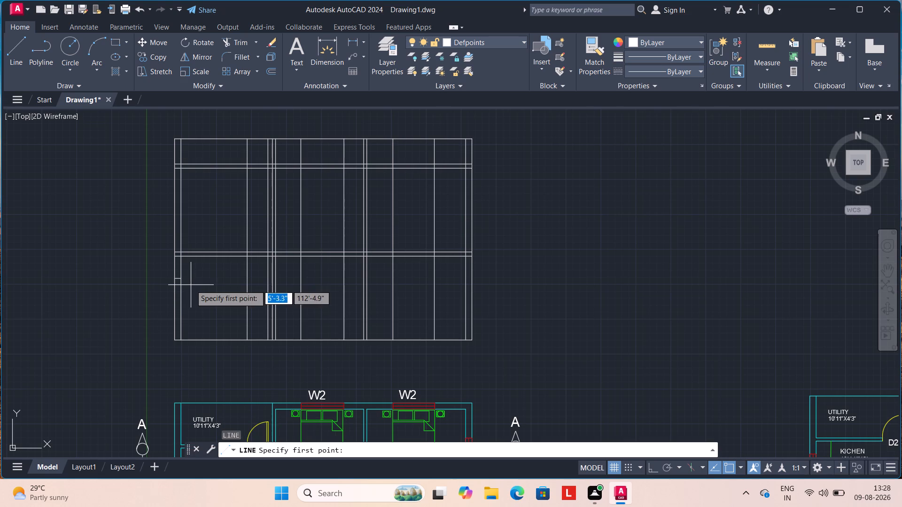
click(181, 279)
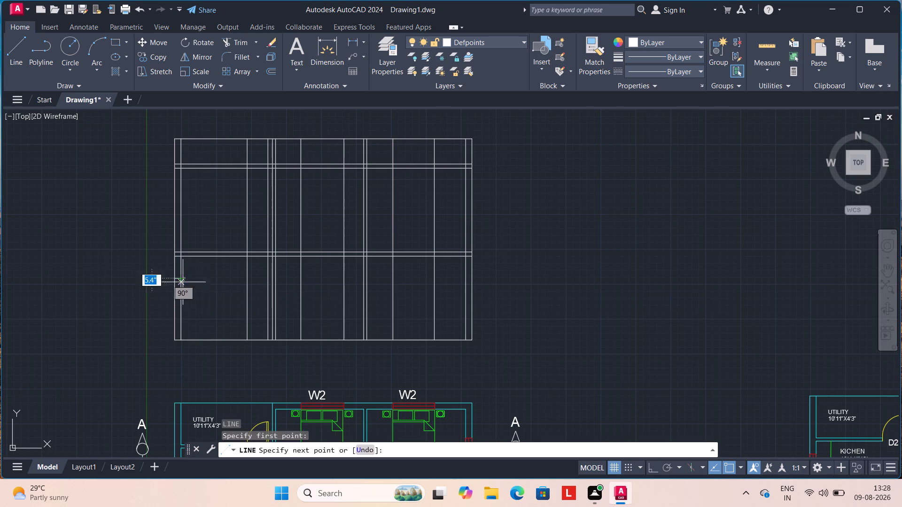
key(2)
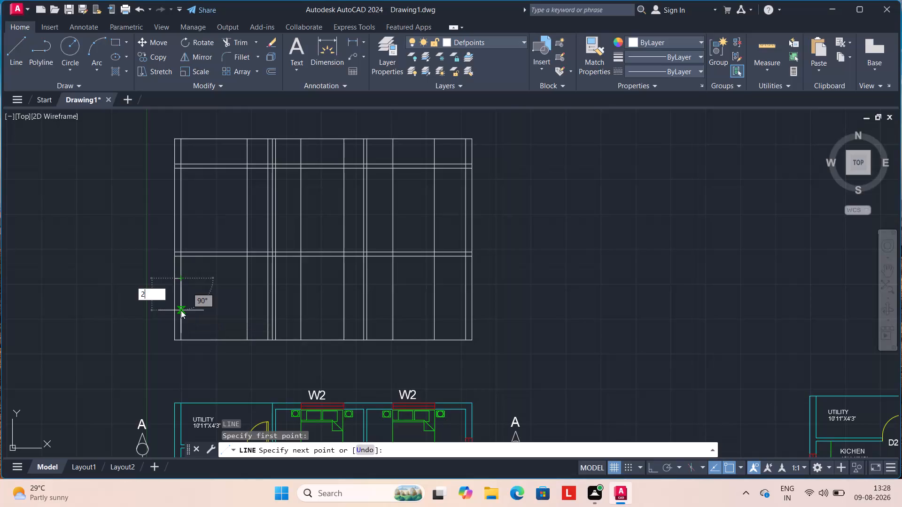
text('6")
key(Return)
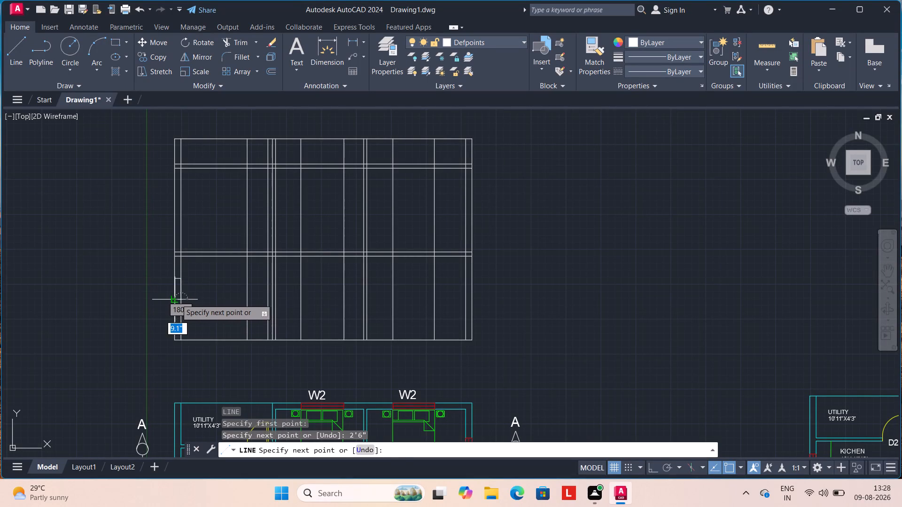
click(176, 299)
key(Escape)
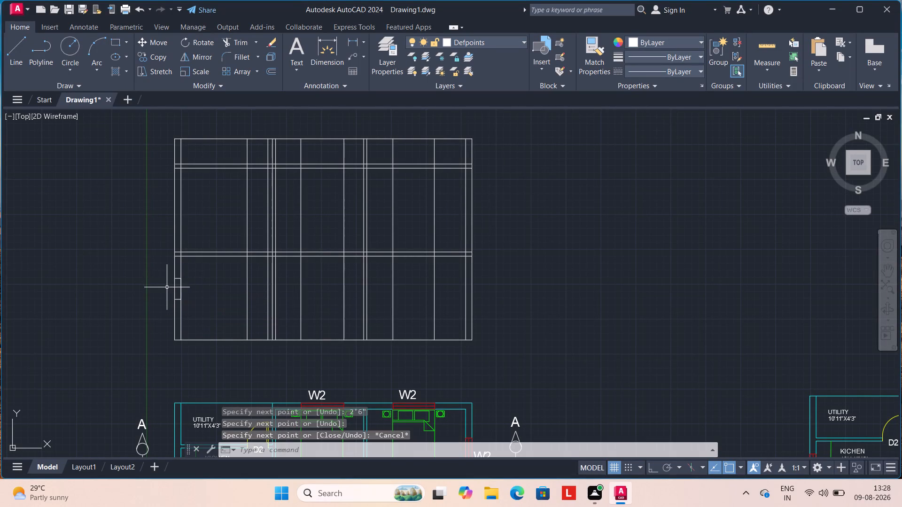
Draw a 2'6" high window opening across the left outer wall of the section's upper storey.
scroll(167, 287, up, 1)
scroll(186, 192, down, 1)
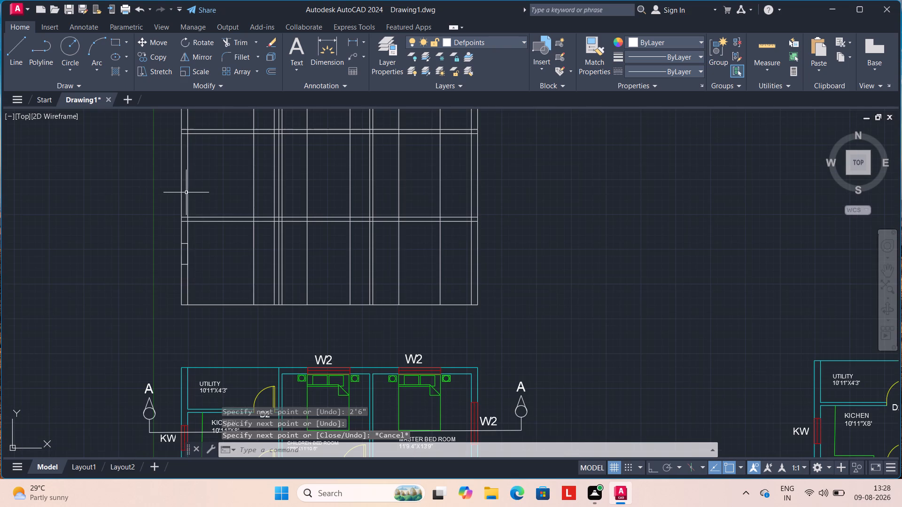
key(l)
key(Return)
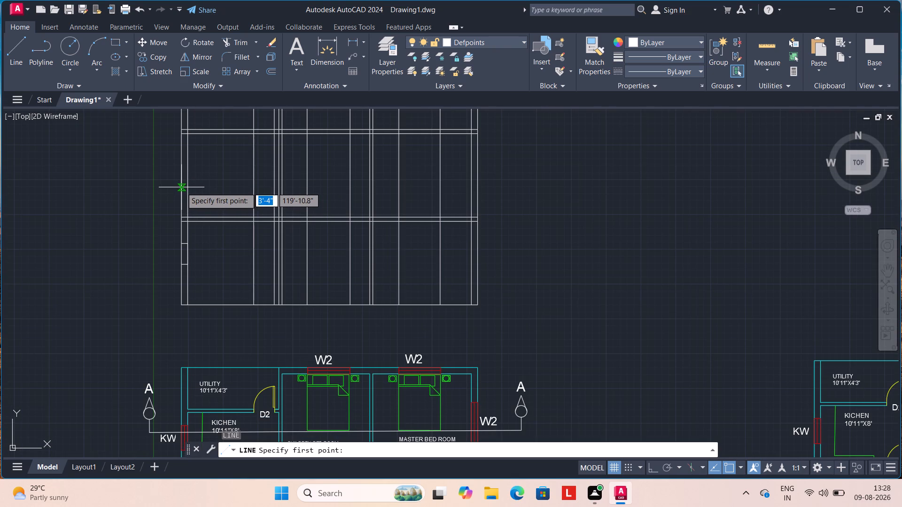
click(181, 187)
click(189, 187)
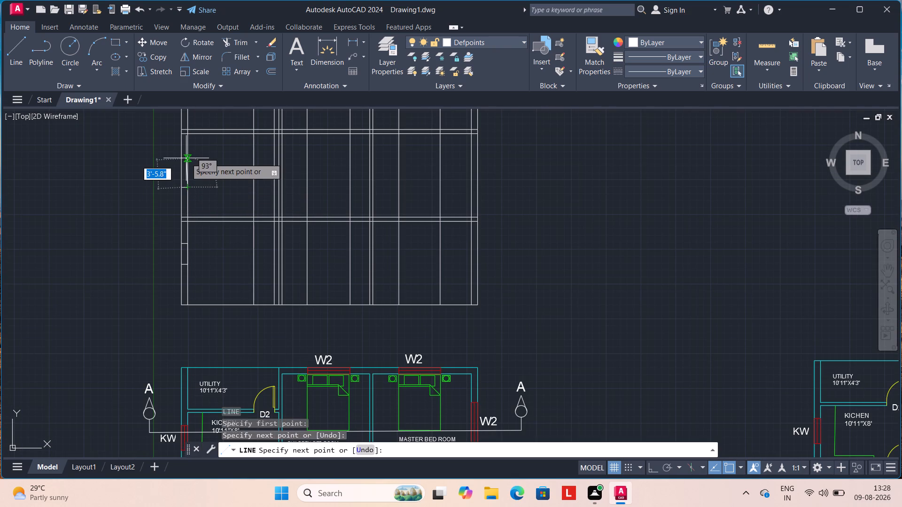
key(2)
key(apostrophe)
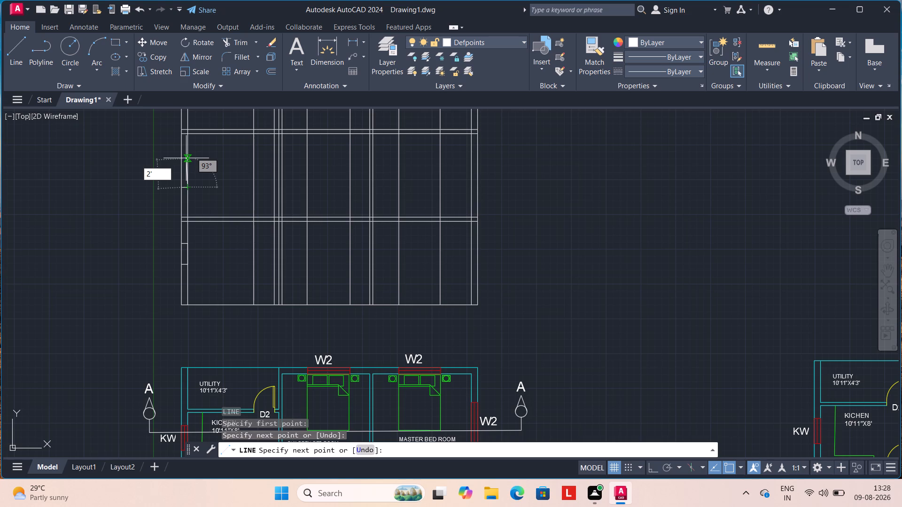
text(6")
key(Return)
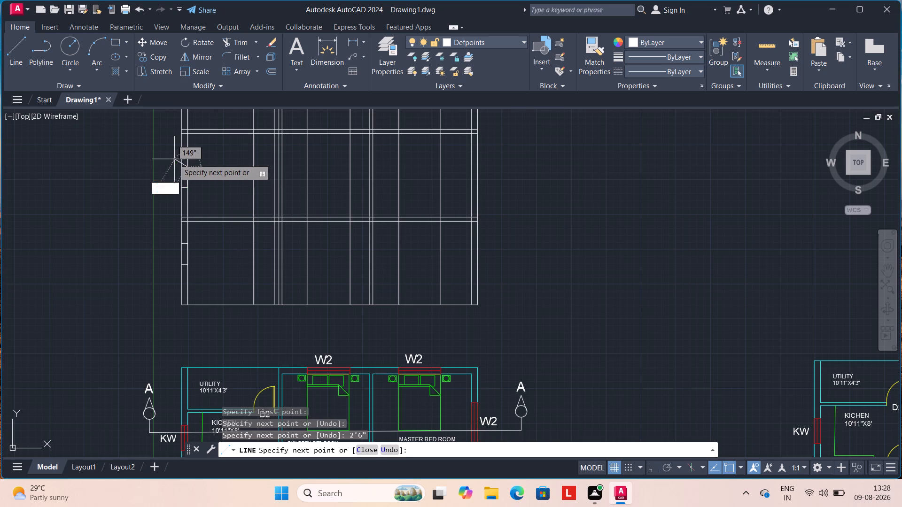
click(182, 169)
key(Escape)
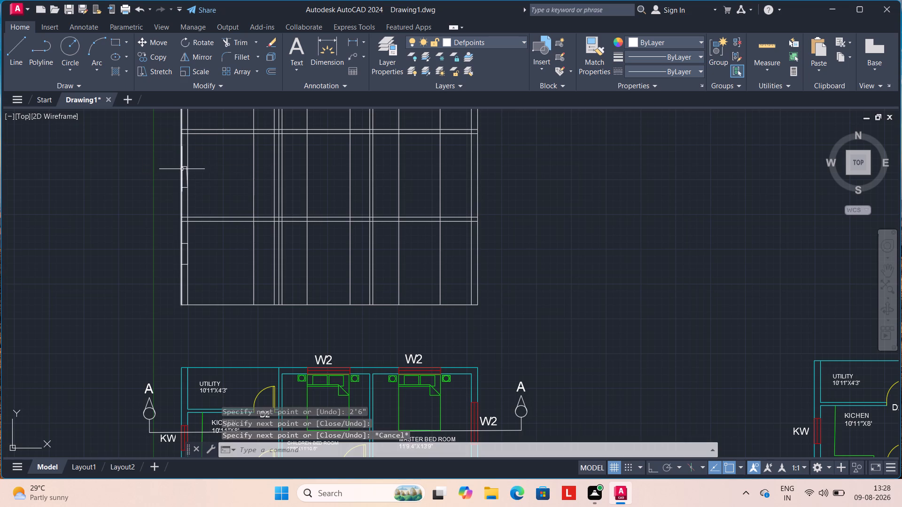
Erase the slanted vertical line of the upper storey's window opening.
scroll(182, 169, up, 2)
click(191, 166)
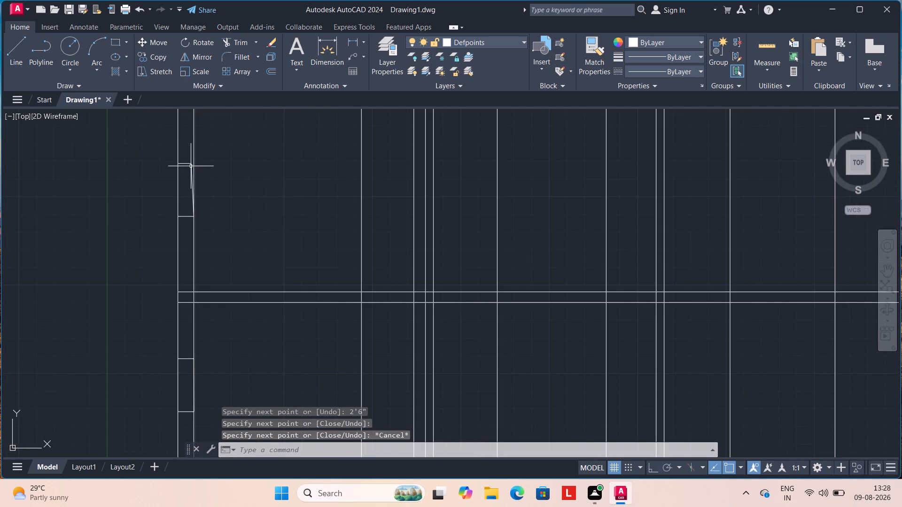
key(Delete)
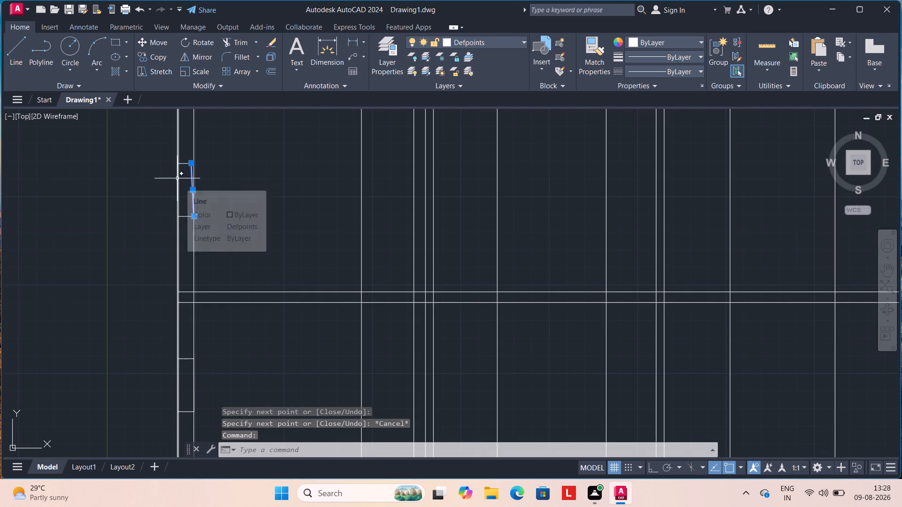
key(Delete)
Extend the short top line of the upper window opening to the wall's inner line.
key(e)
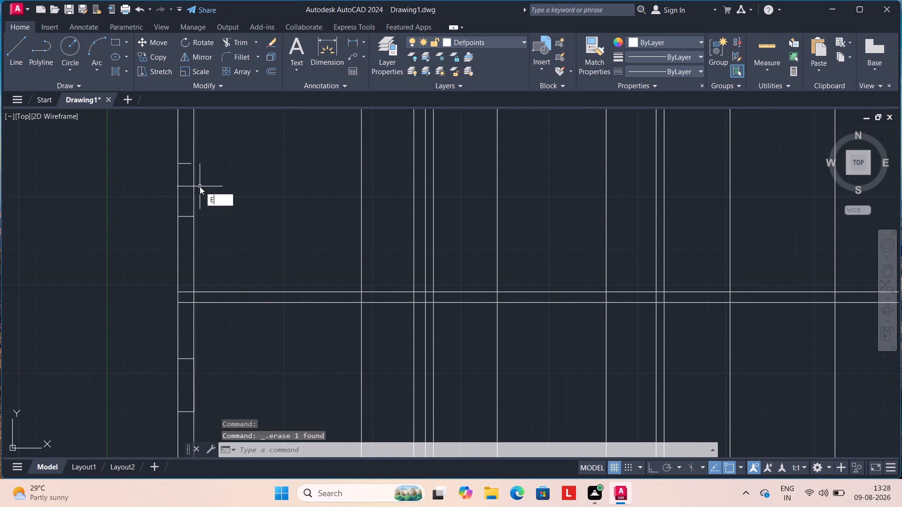
key(x)
key(Return)
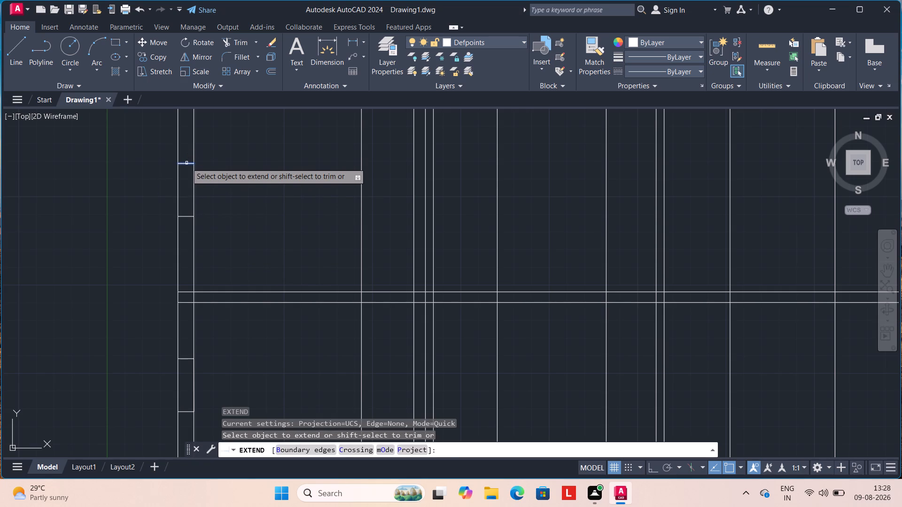
click(187, 163)
scroll(219, 174, down, 2)
key(Escape)
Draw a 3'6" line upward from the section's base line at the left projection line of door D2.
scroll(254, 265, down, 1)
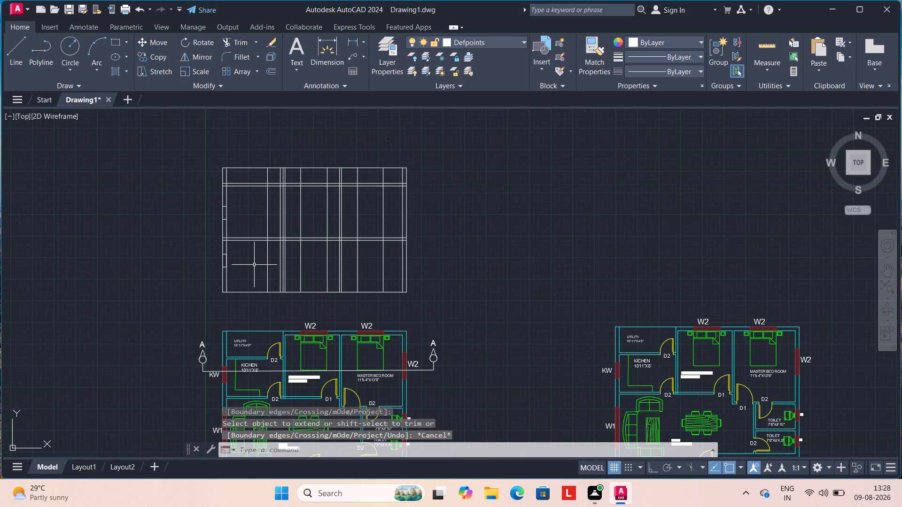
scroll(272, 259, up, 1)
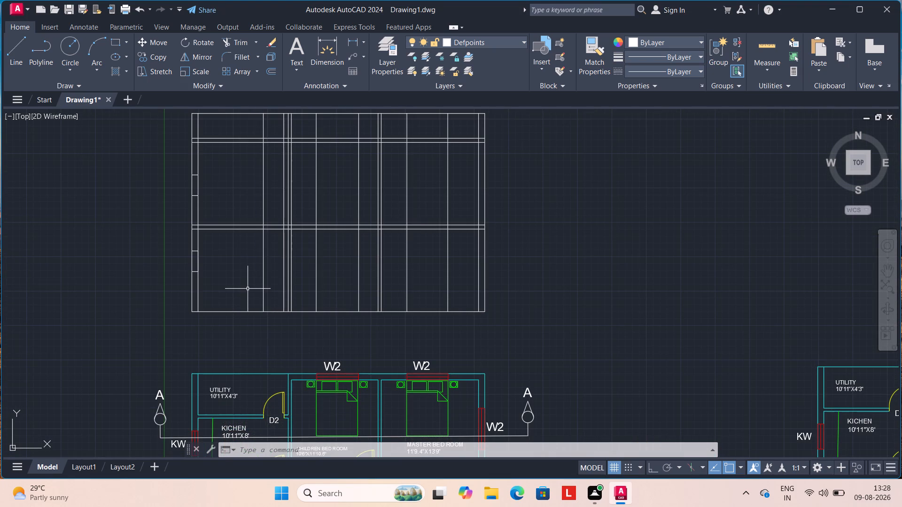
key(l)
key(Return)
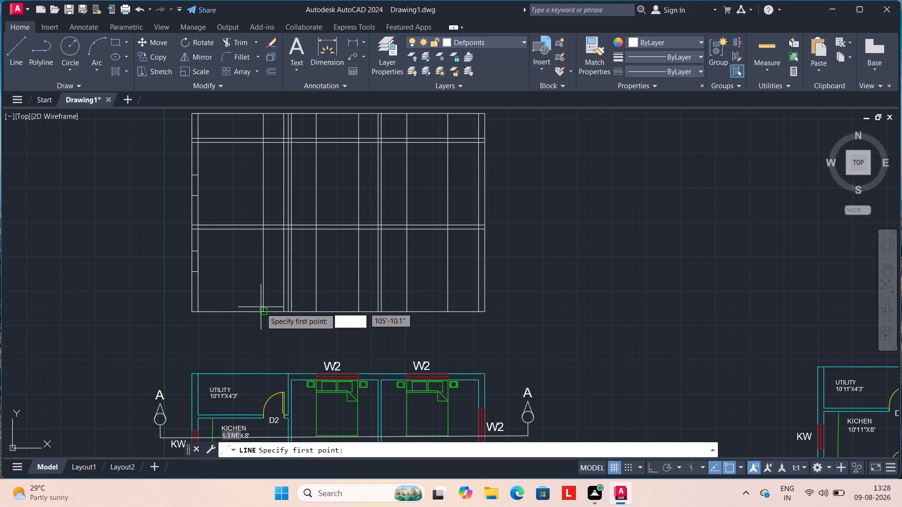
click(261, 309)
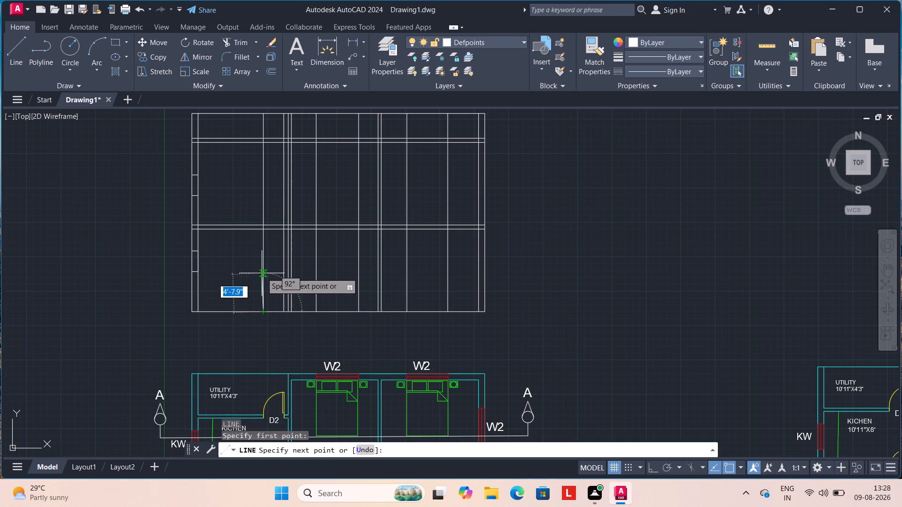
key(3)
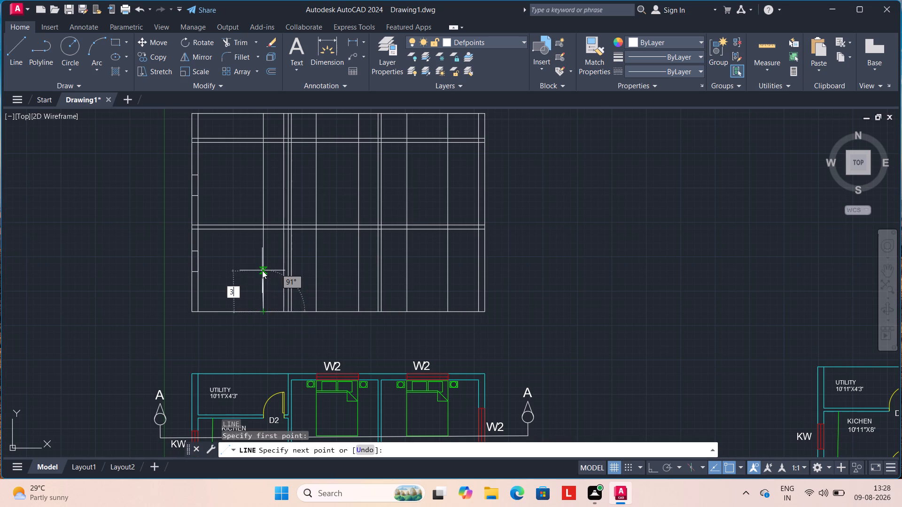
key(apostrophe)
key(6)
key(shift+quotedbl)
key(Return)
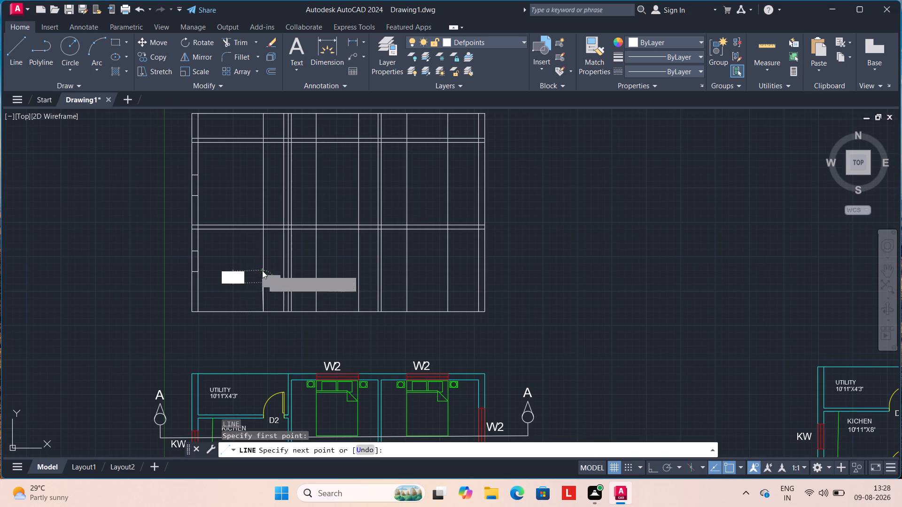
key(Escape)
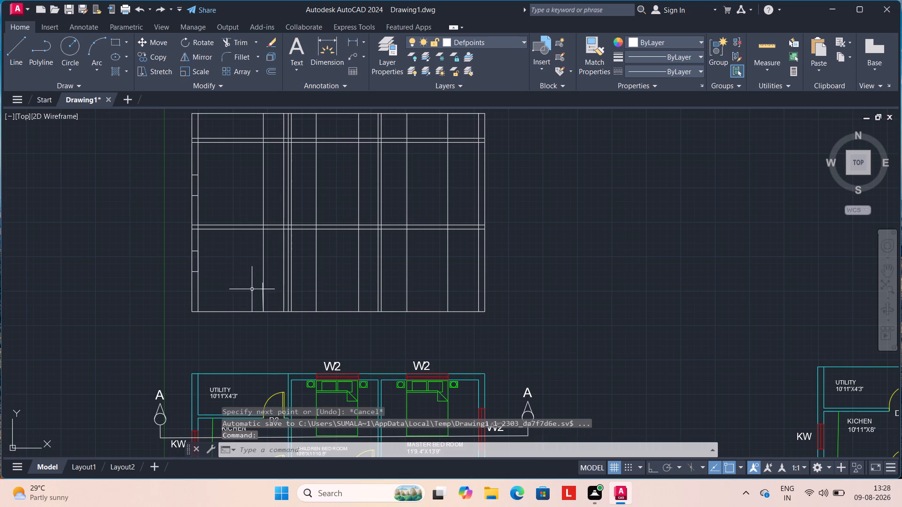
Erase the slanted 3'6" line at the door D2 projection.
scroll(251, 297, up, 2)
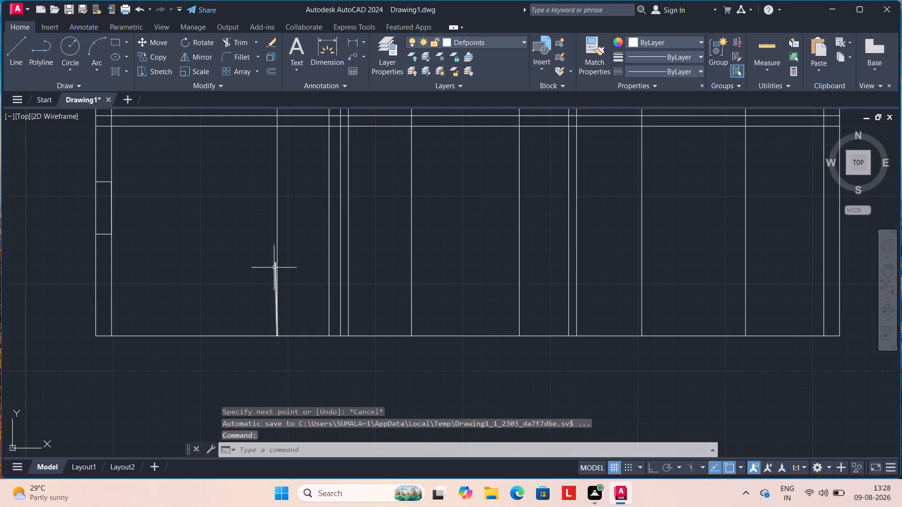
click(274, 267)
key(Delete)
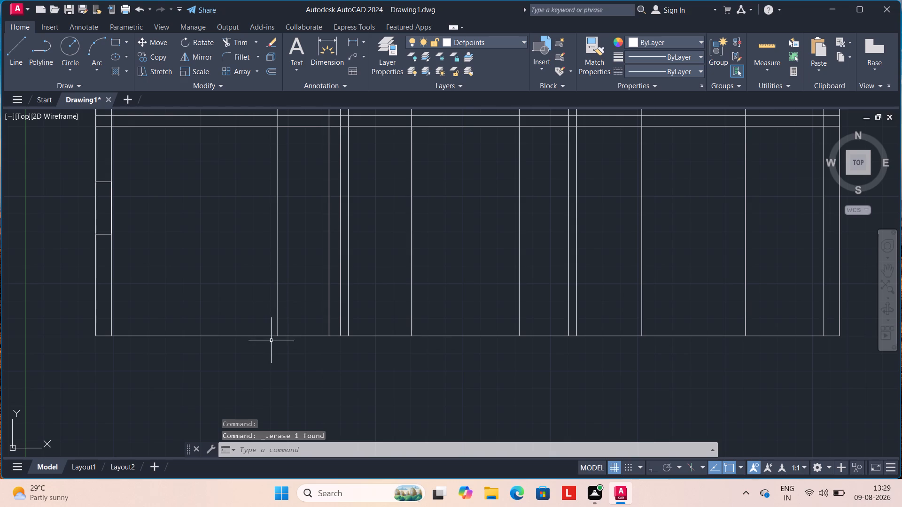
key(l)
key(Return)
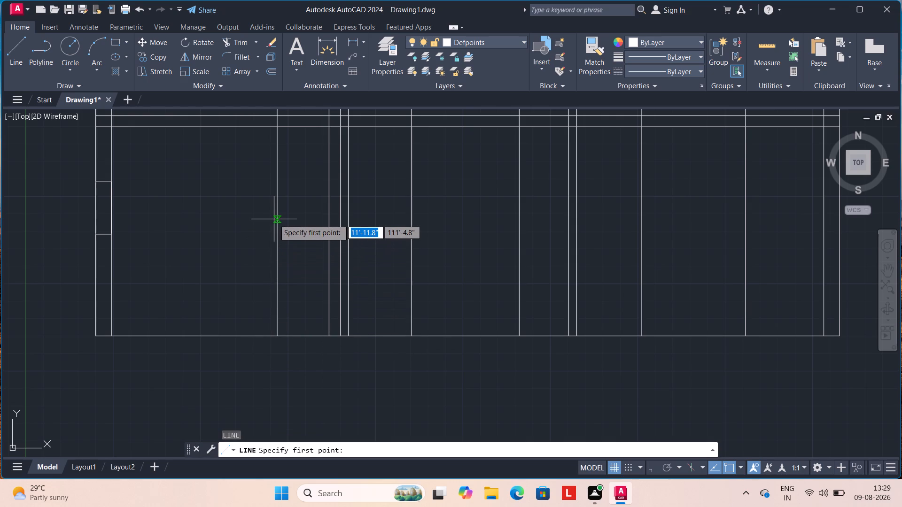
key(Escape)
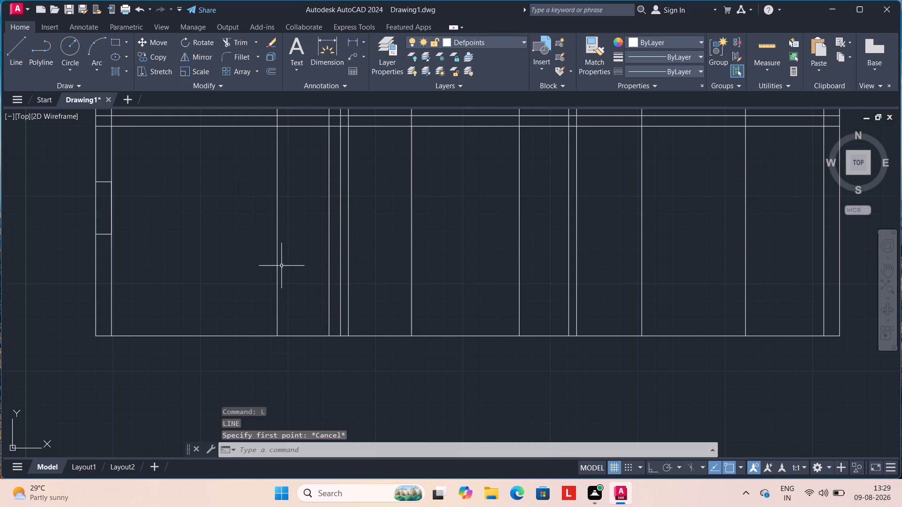
Draw a 5' line upward from the section's base line at the left projection line of door D2.
key(l)
key(Return)
click(278, 335)
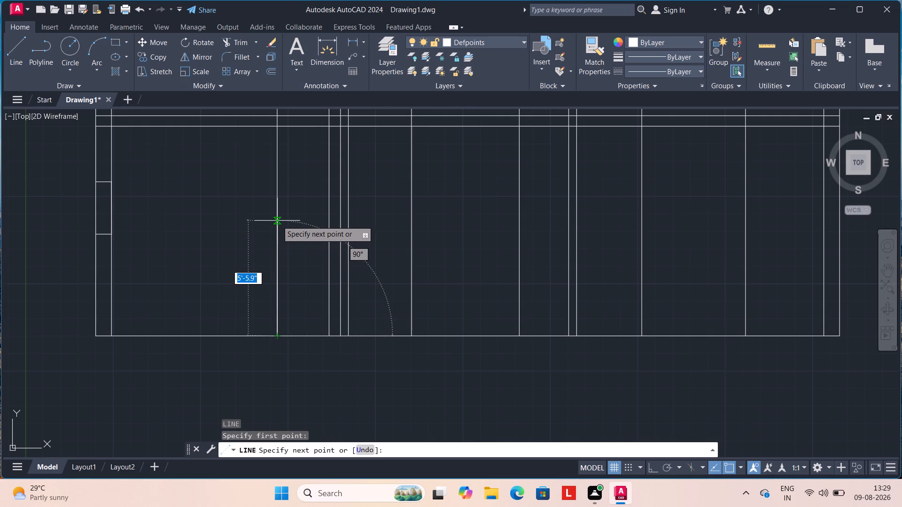
text(5')
key(Return)
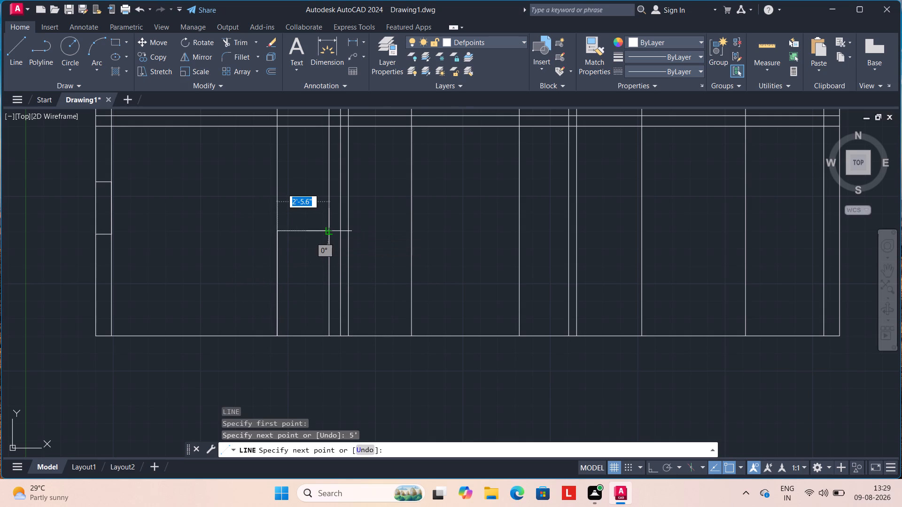
key(Escape)
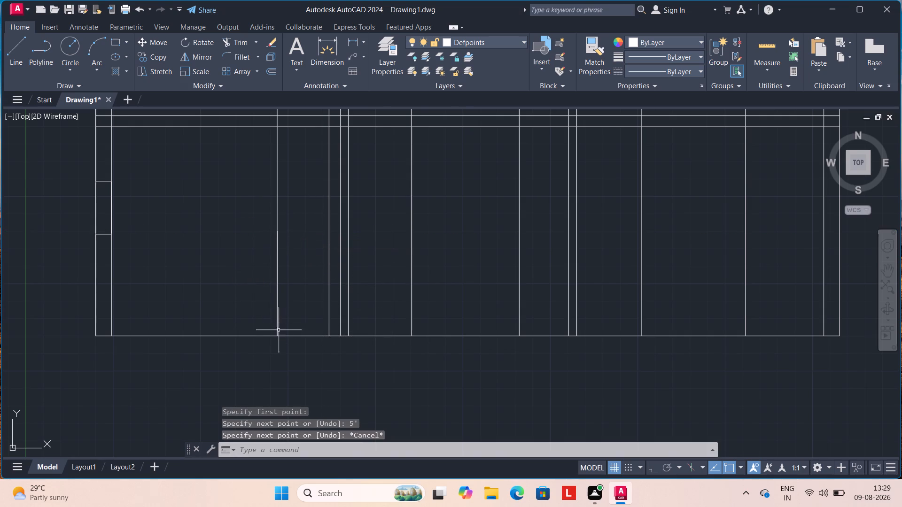
Draw a 6' line up from the section's base at door D2's left projection line, continuing across to its right projection line as the head.
key(l)
key(Return)
drag(276, 336, 278, 331)
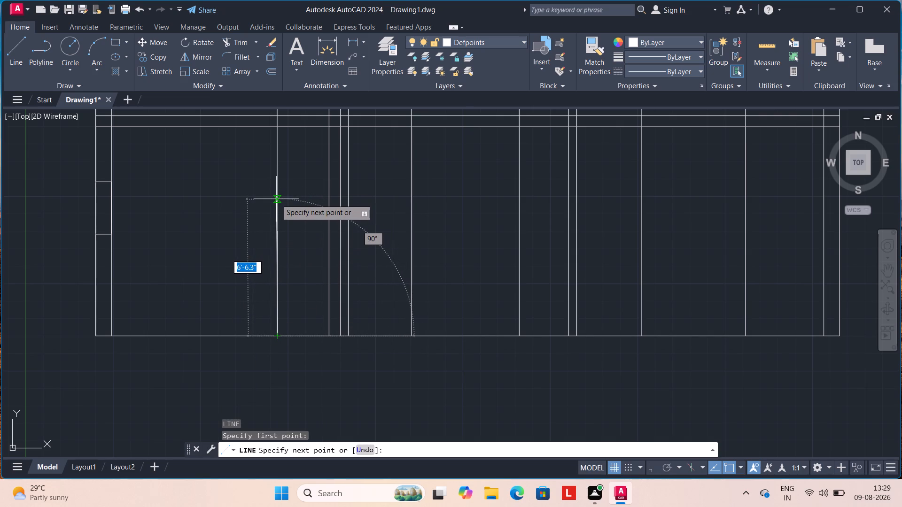
text(6')
key(Return)
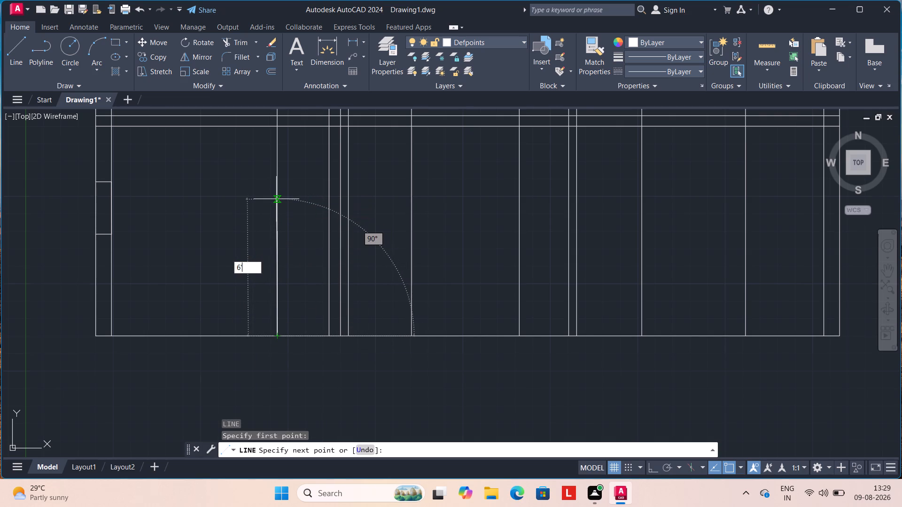
click(328, 211)
key(Escape)
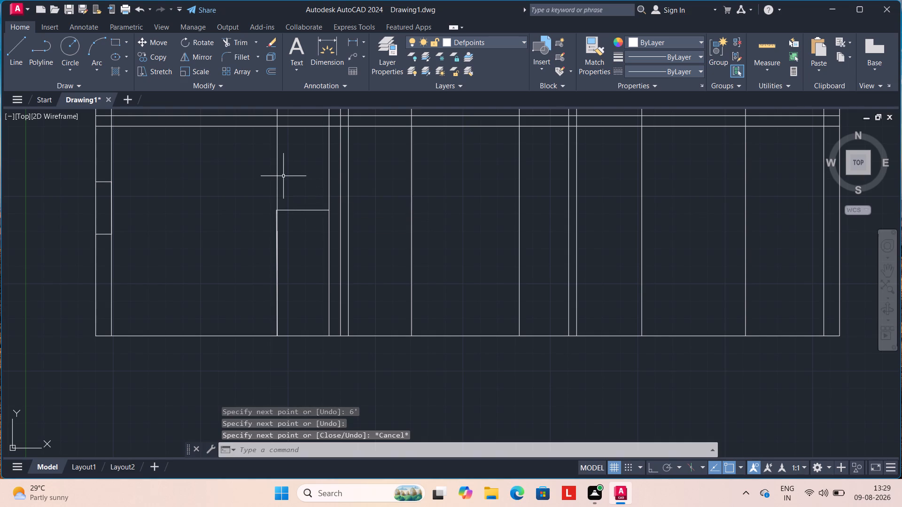
Trim the D2 projection lines above the door head in the lower storey and the doubled line along the opening's left jamb.
text(TR)
key(Return)
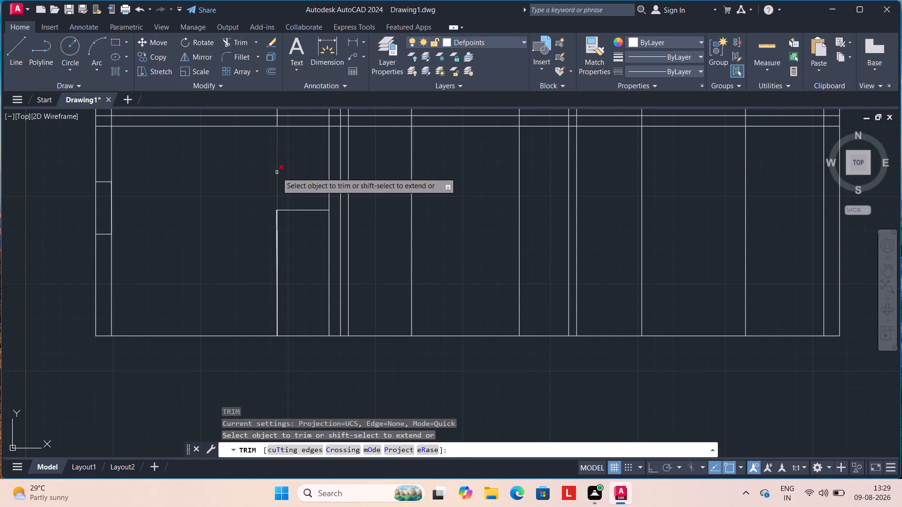
click(277, 172)
click(328, 179)
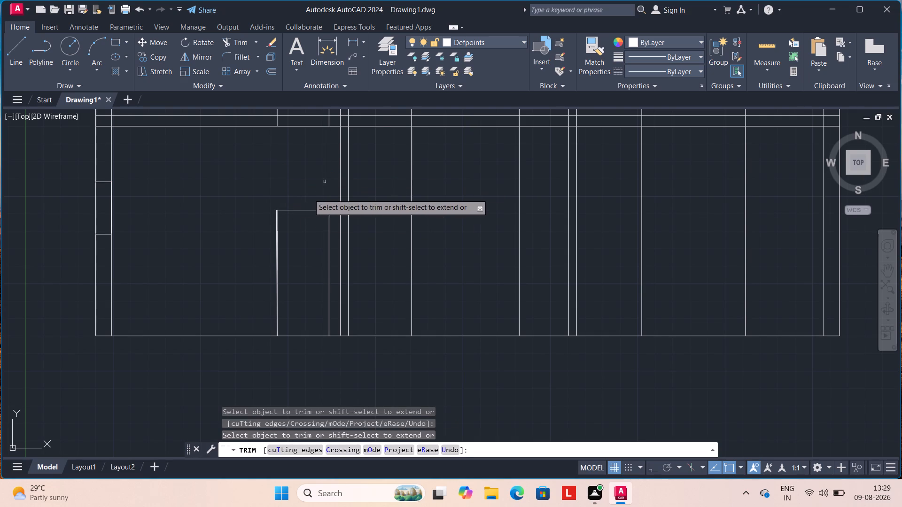
scroll(284, 252, up, 4)
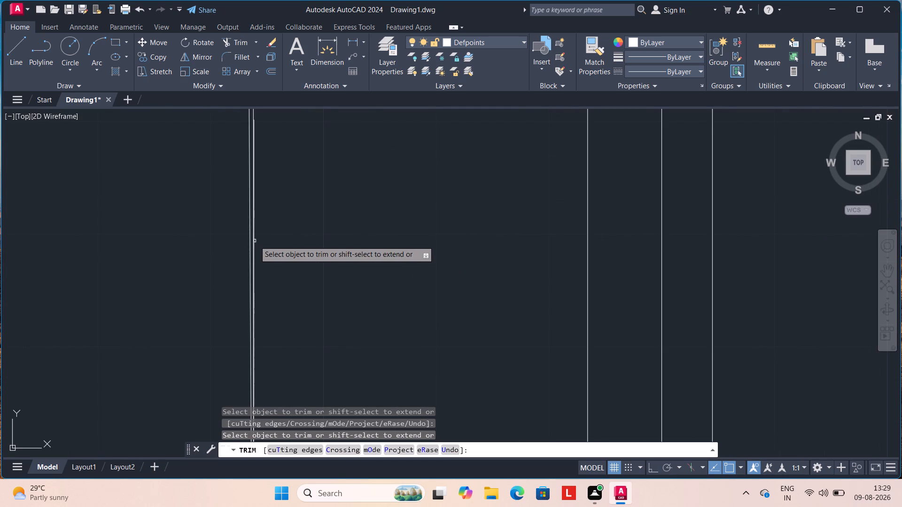
click(255, 241)
scroll(254, 238, down, 2)
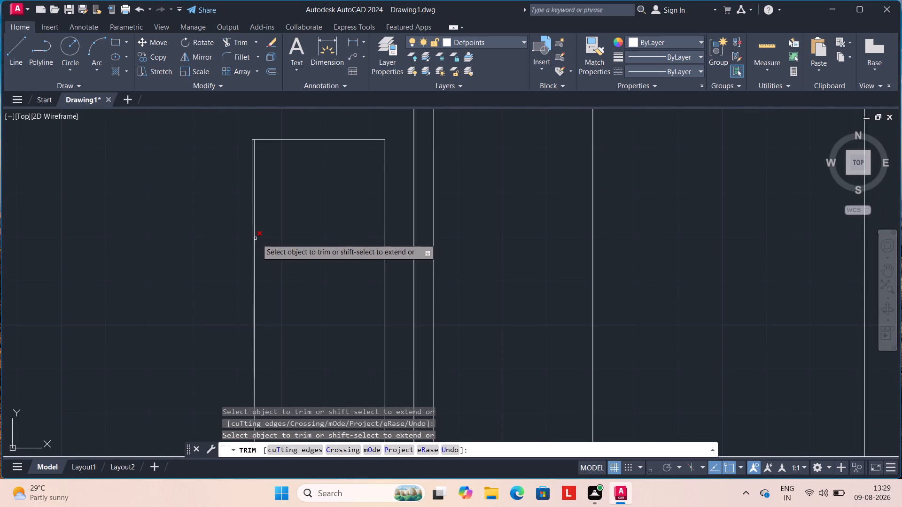
scroll(259, 193, up, 2)
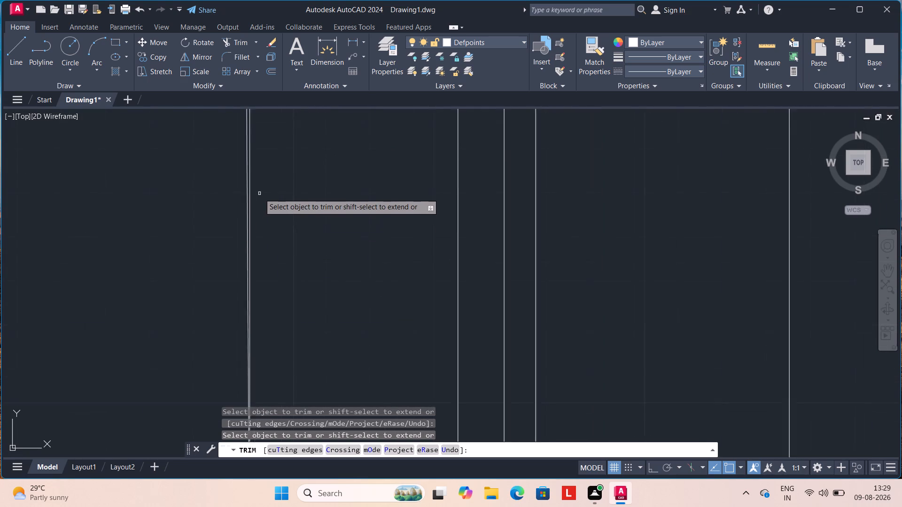
click(241, 189)
scroll(287, 194, down, 2)
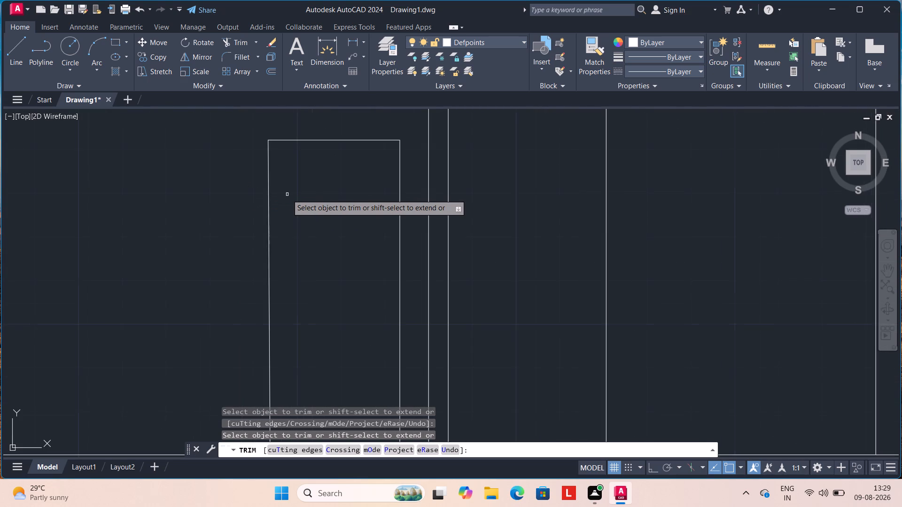
scroll(287, 194, down, 1)
key(Escape)
key(Escape)
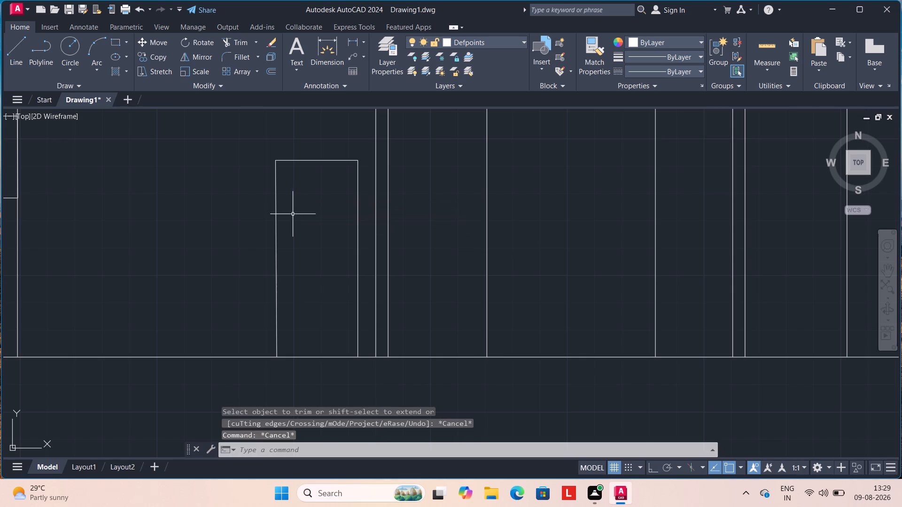
Draw a horizontal head line in the lower storey between the two projection lines of the left W2 window.
scroll(448, 223, down, 1)
middle_drag(446, 228, 304, 241)
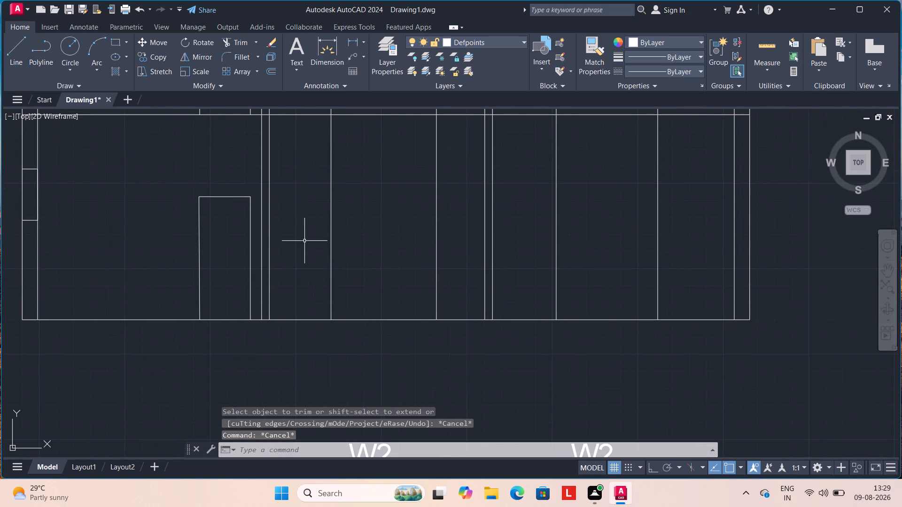
scroll(347, 186, down, 1)
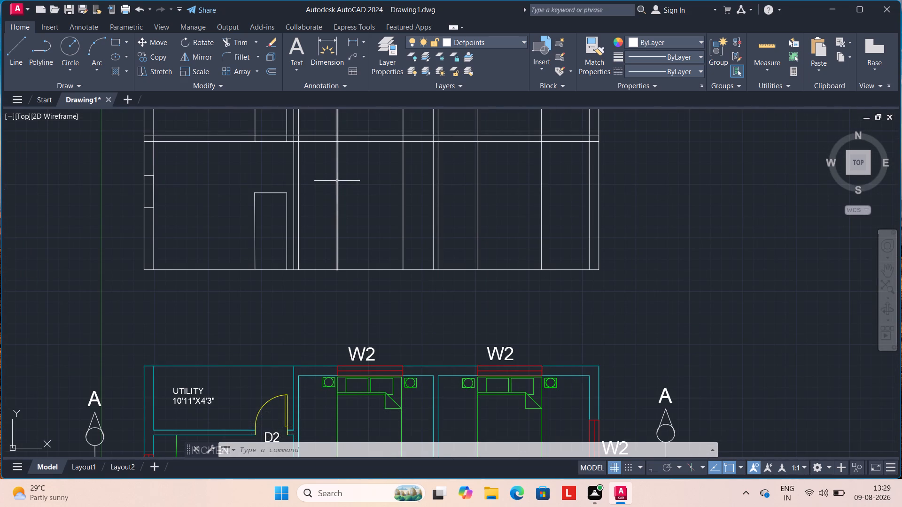
key(l)
key(Return)
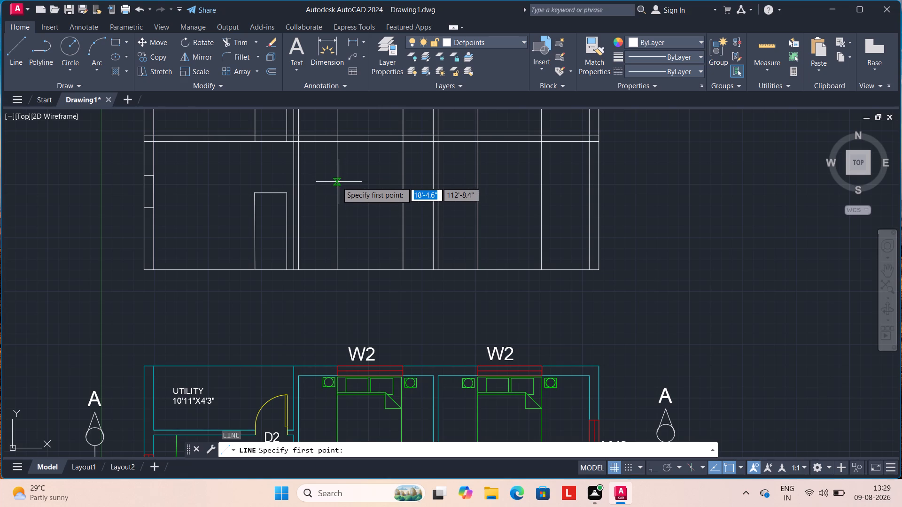
click(338, 180)
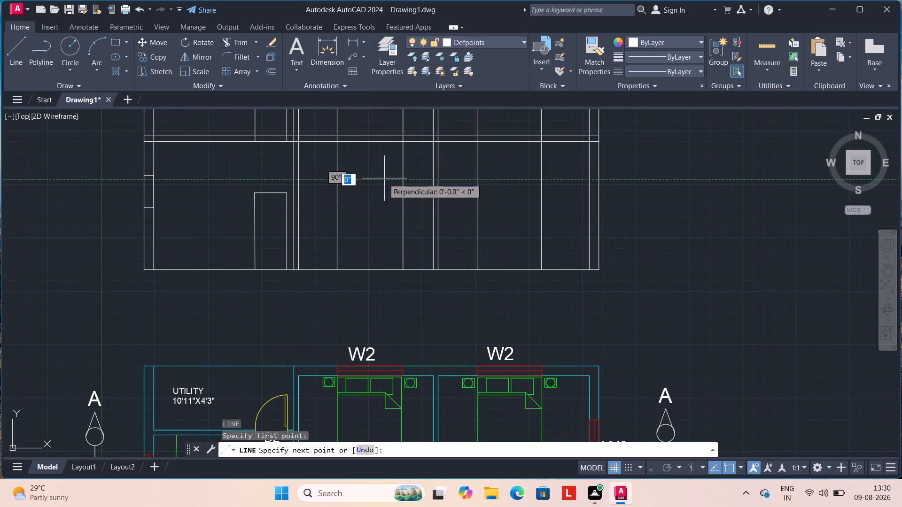
click(404, 179)
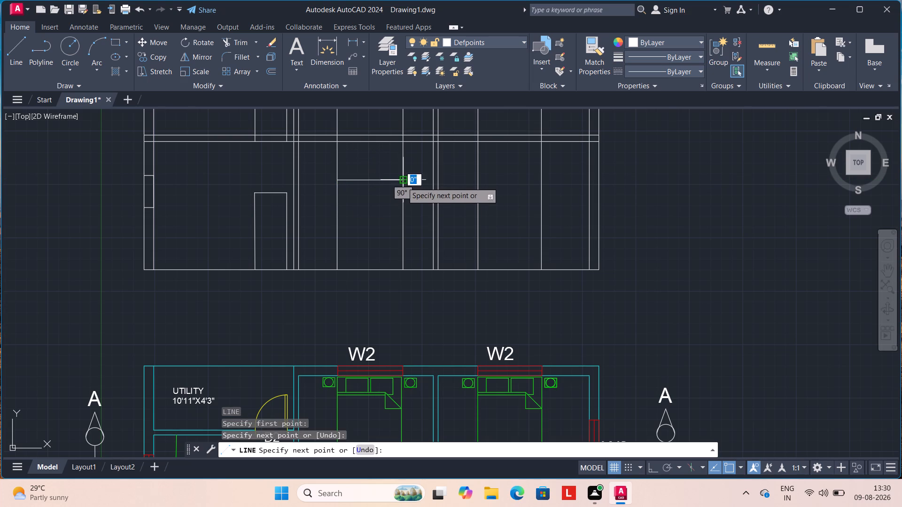
key(Escape)
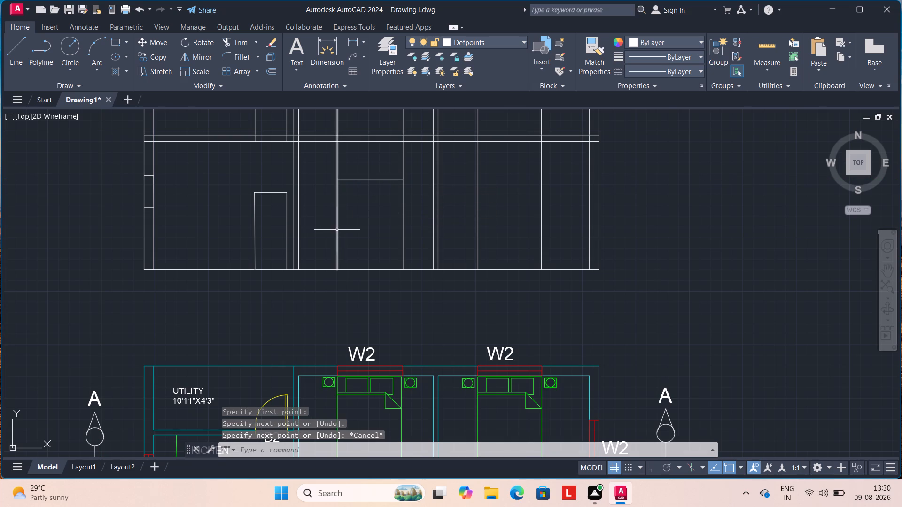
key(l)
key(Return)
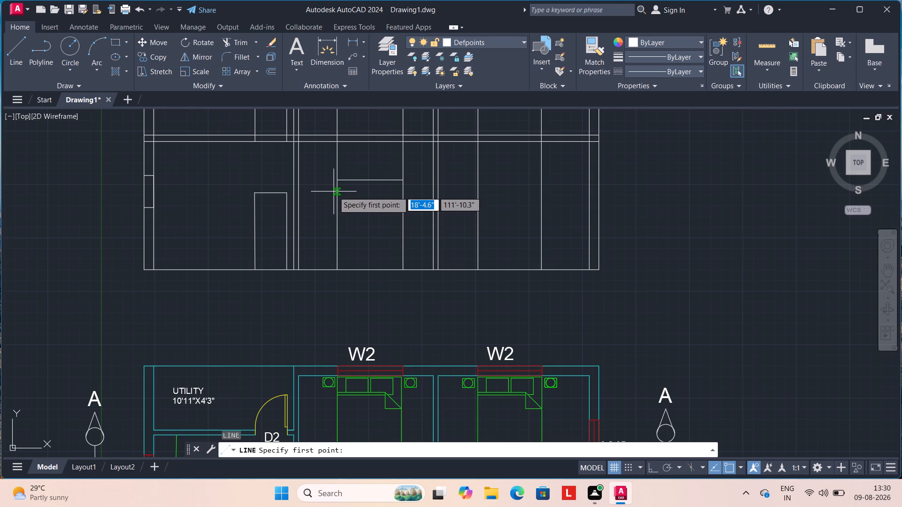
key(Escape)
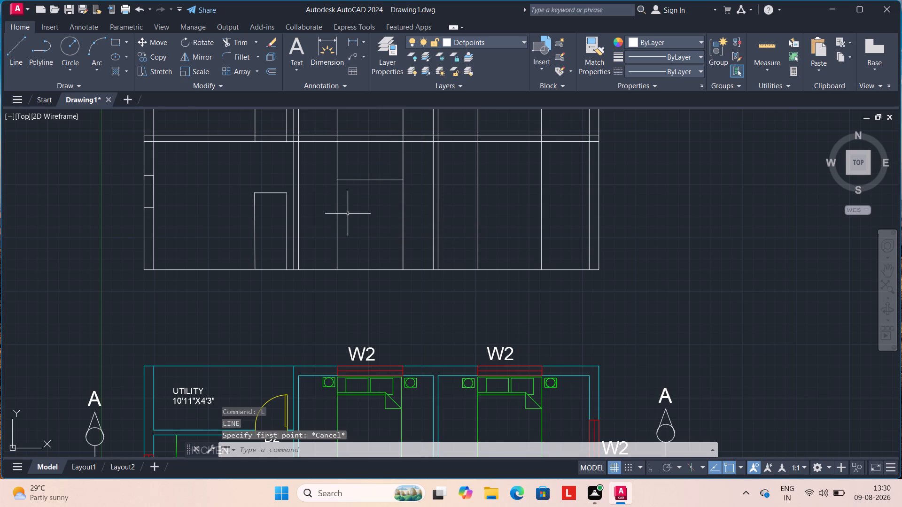
Draw a horizontal sill line from the left W2's left projection line to the right W2's right projection line in the lower storey.
key(l)
key(Return)
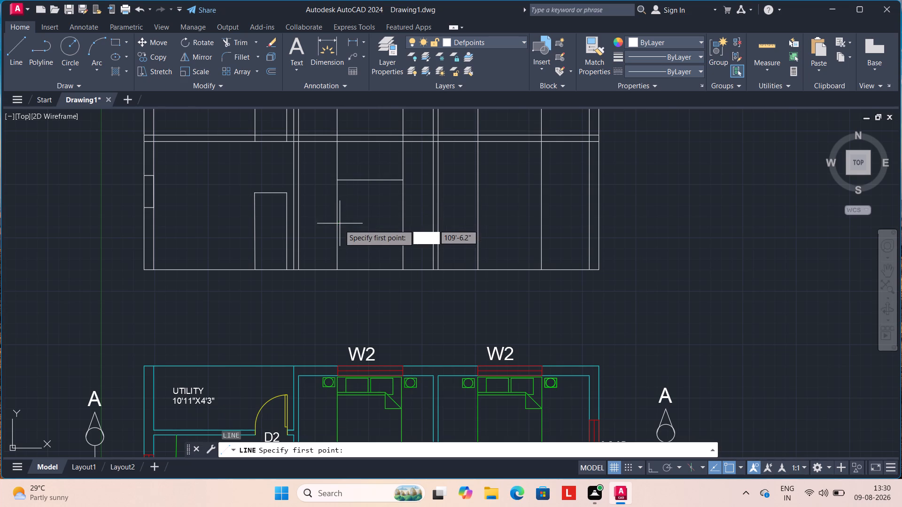
click(337, 226)
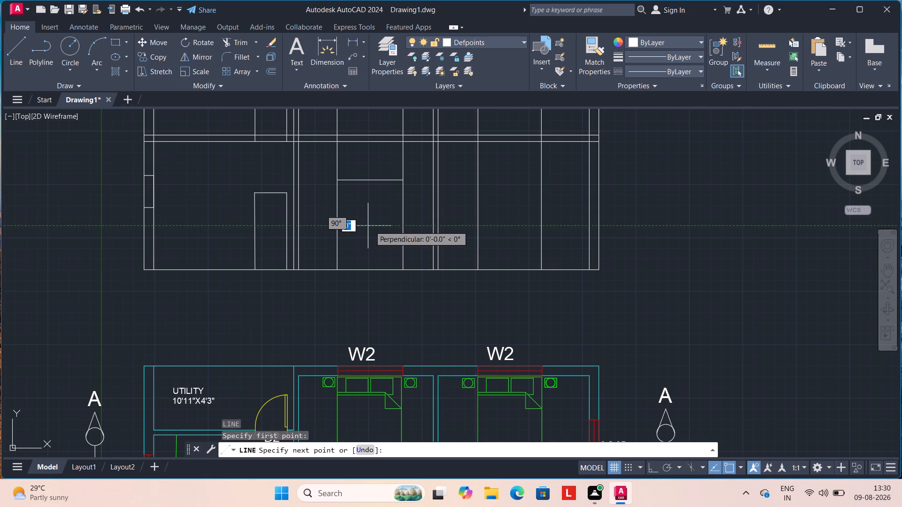
click(538, 227)
key(Escape)
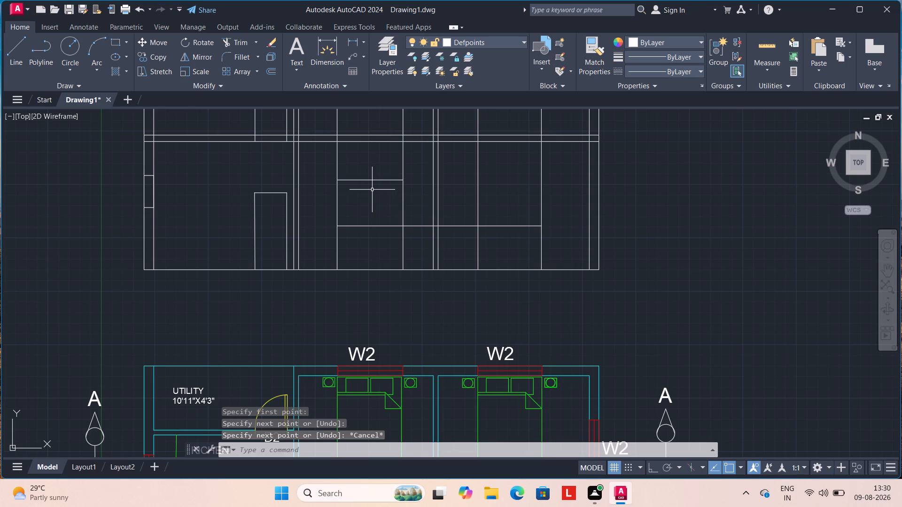
Extend the left W2 window's head line across to the right W2 window's right projection line.
text(EX)
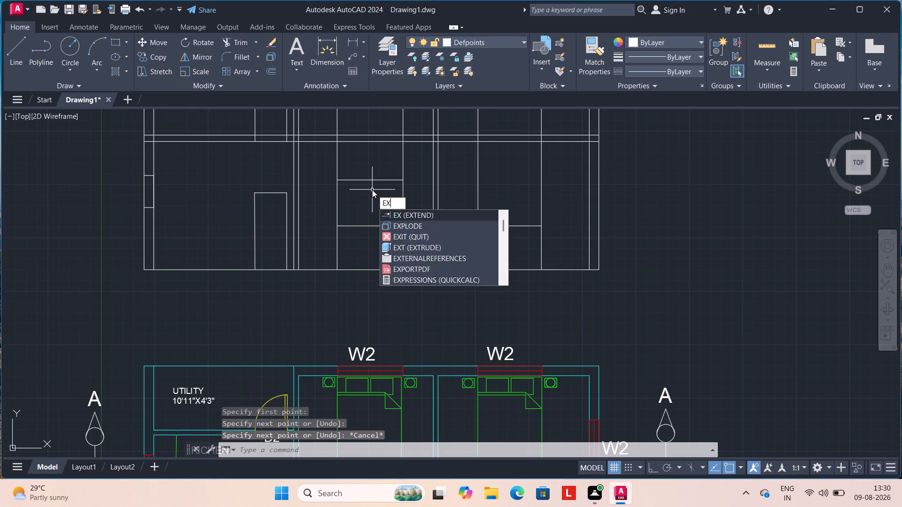
key(Return)
click(377, 179)
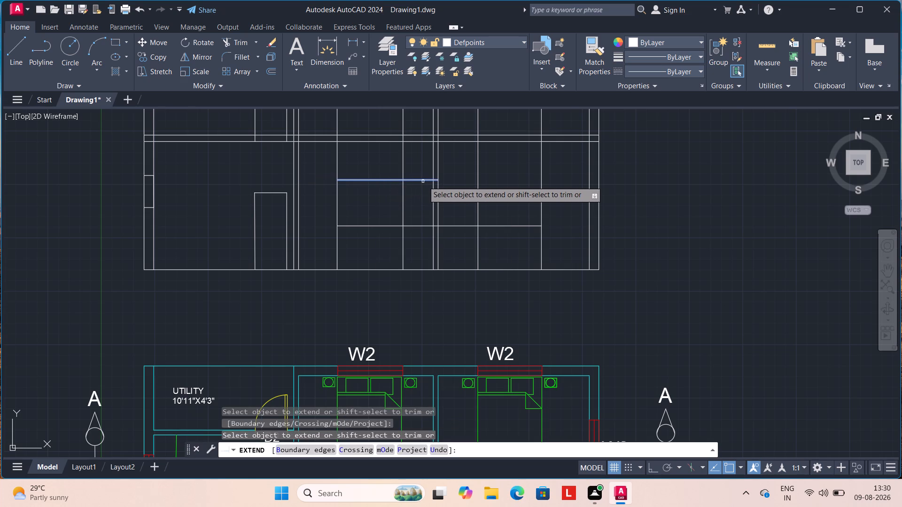
click(424, 180)
click(430, 180)
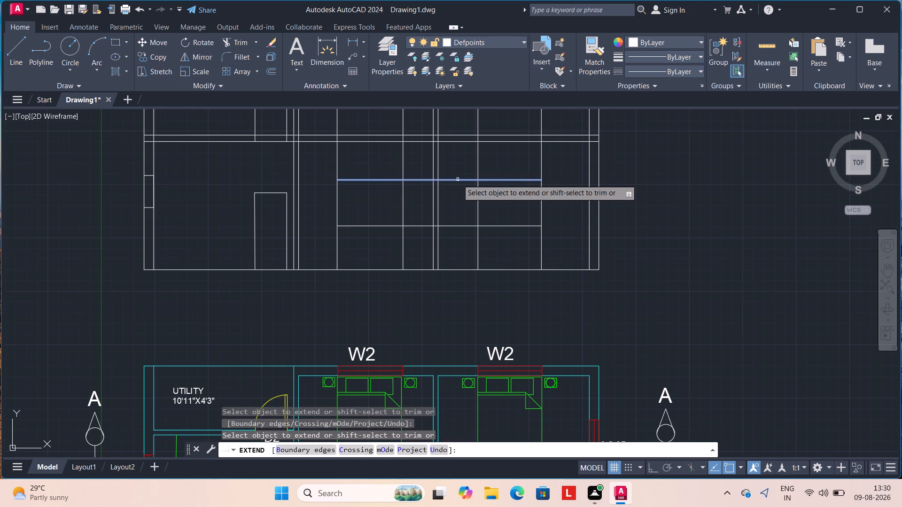
click(458, 179)
key(Escape)
key(Escape)
key(Escape)
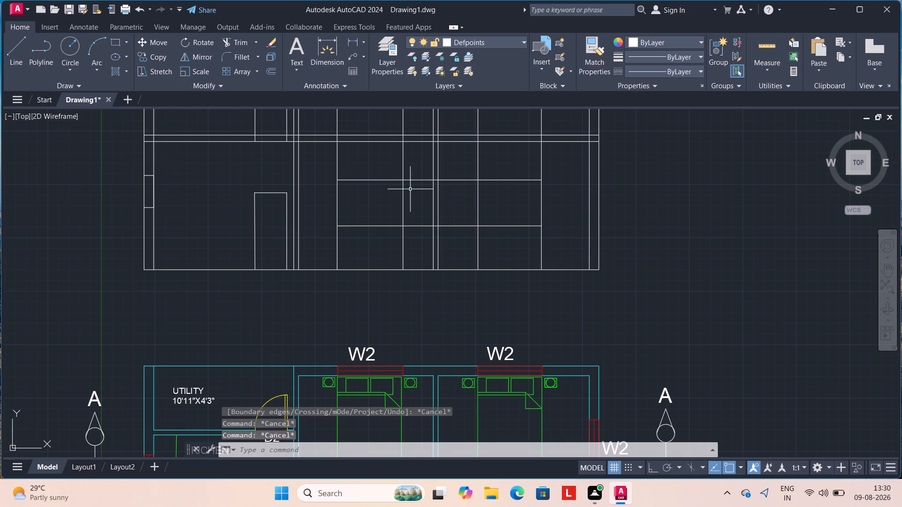
Trim the left W2 projection lines above and below the opening, and the head and sill lines between it and the partition wall.
text(TR)
key(Return)
drag(417, 175, 419, 239)
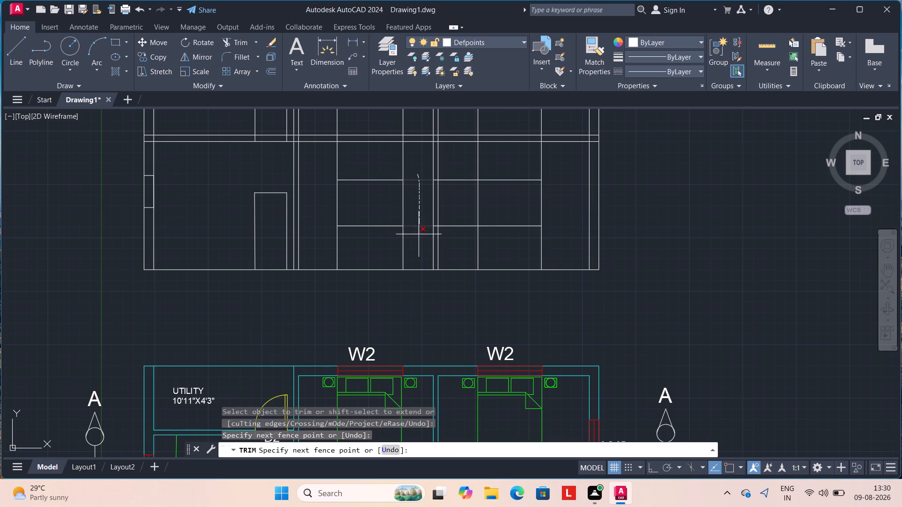
drag(419, 239, 419, 244)
drag(411, 156, 368, 160)
drag(368, 160, 330, 164)
drag(332, 242, 349, 242)
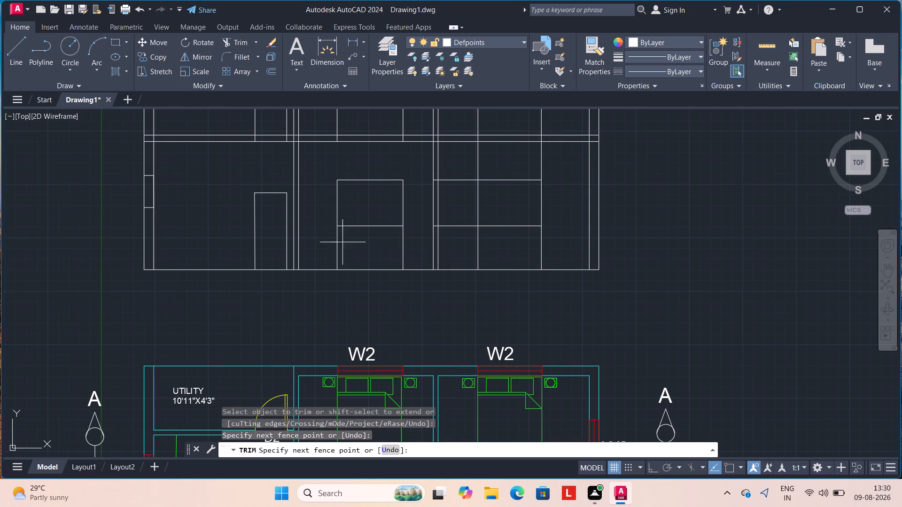
drag(349, 242, 407, 243)
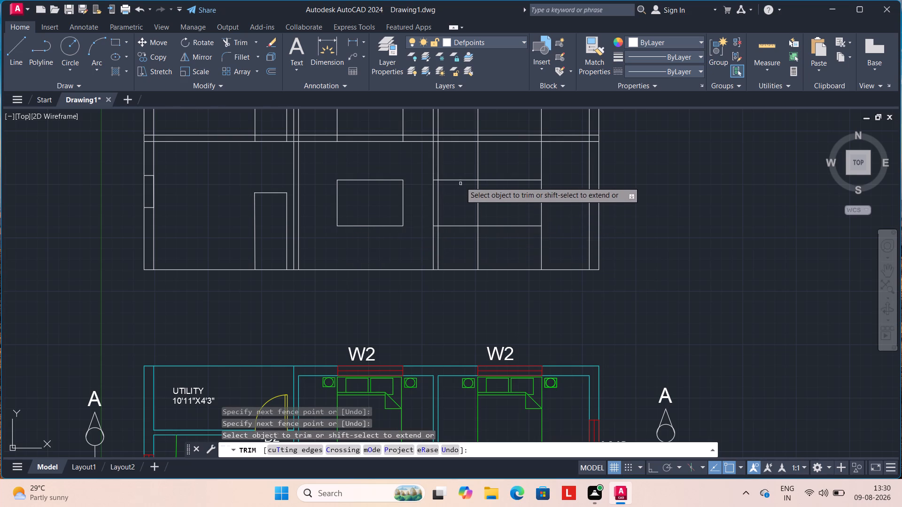
Trim the head and sill lines between the partition wall and right W2, and its projection lines above and below the opening.
drag(455, 172, 456, 236)
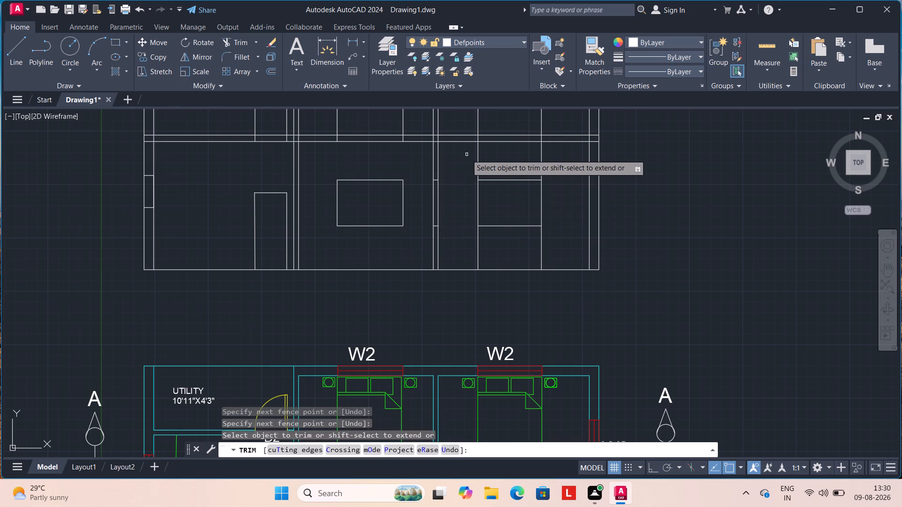
drag(478, 154, 547, 156)
drag(541, 156, 528, 160)
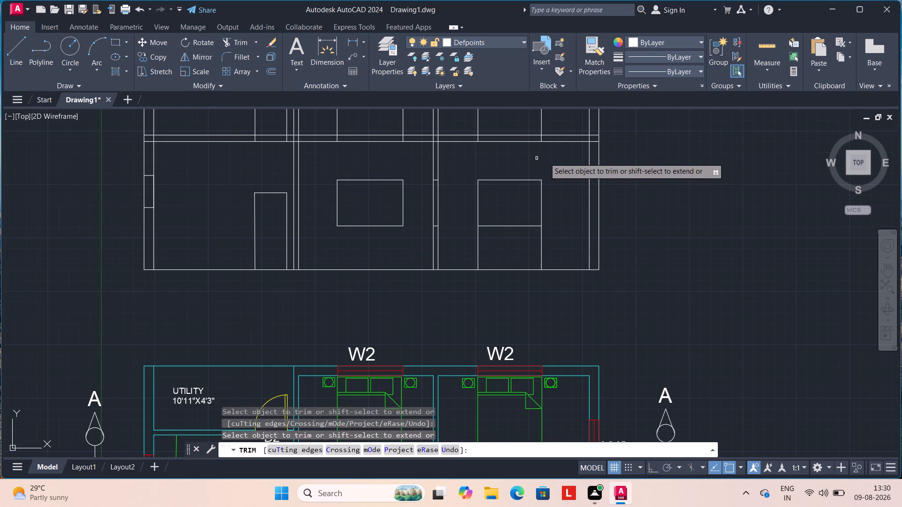
drag(548, 242, 473, 245)
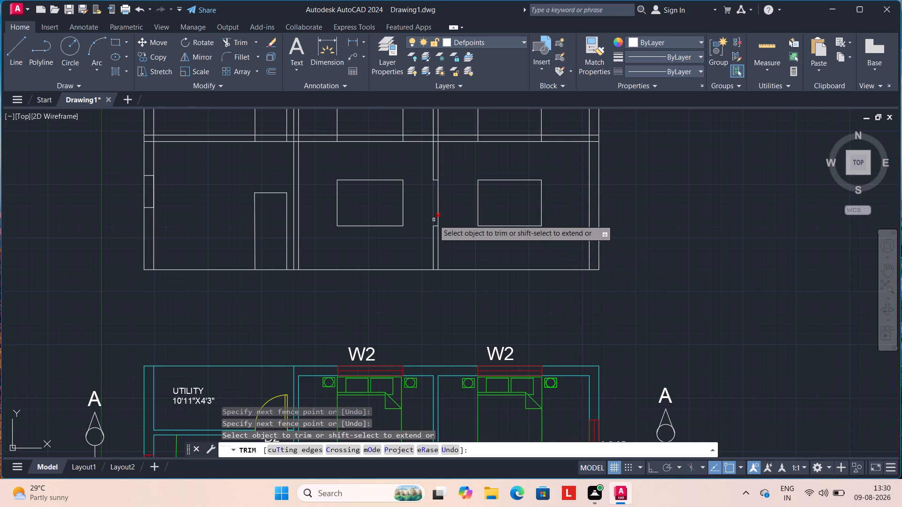
Trim the leftover W2 head and sill line pieces inside the partition wall of the lower storey.
scroll(454, 206, up, 2)
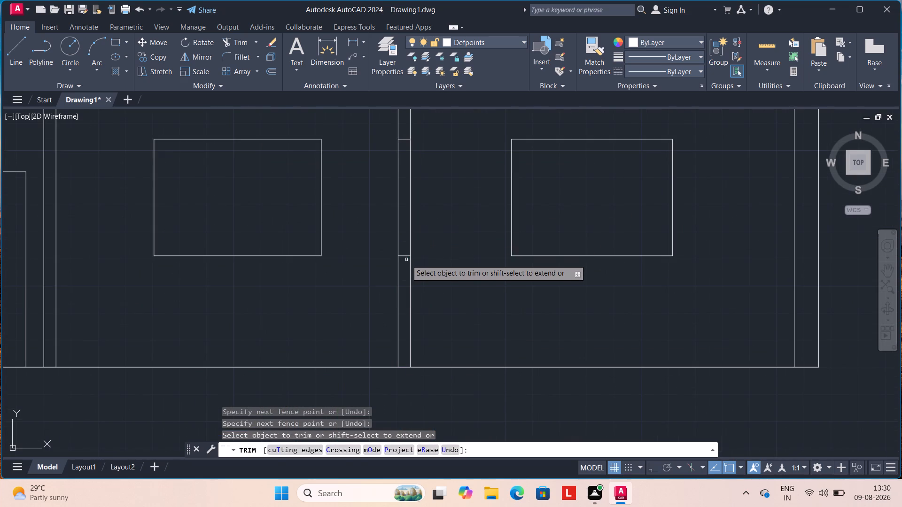
click(405, 256)
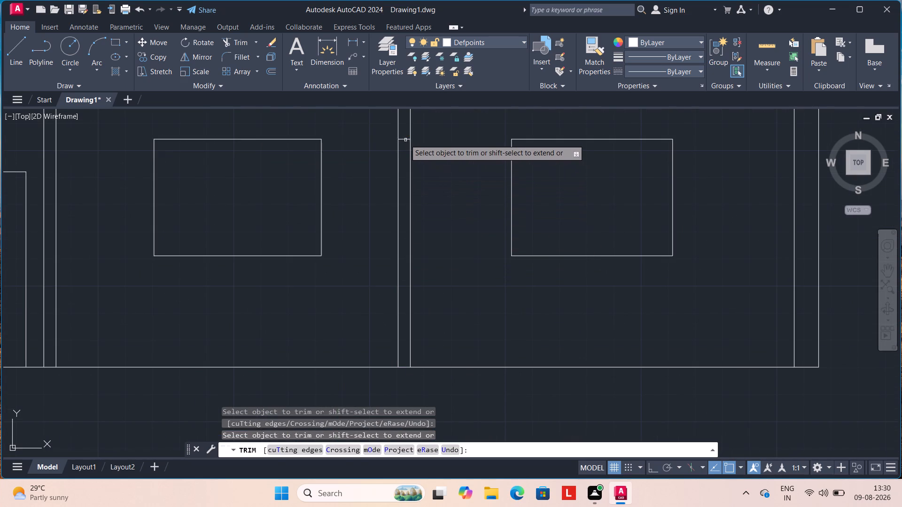
click(405, 139)
scroll(464, 165, down, 3)
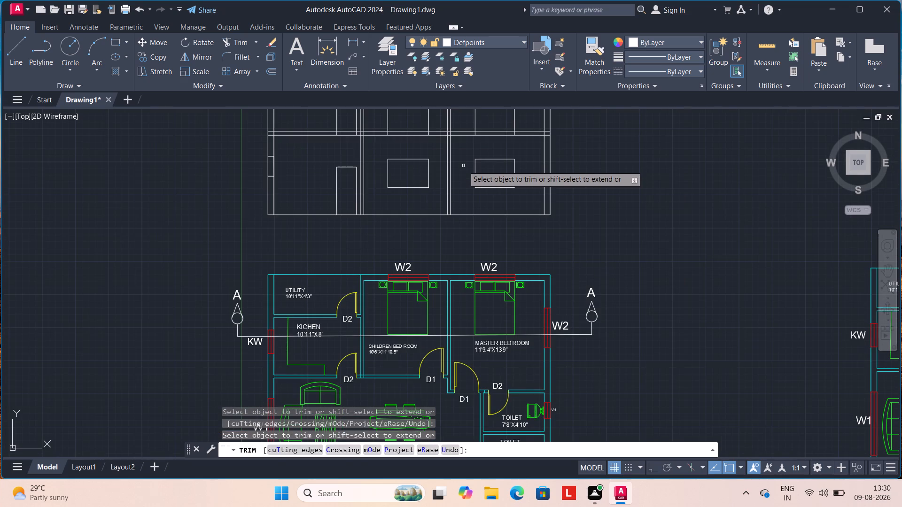
middle_drag(462, 166, 450, 228)
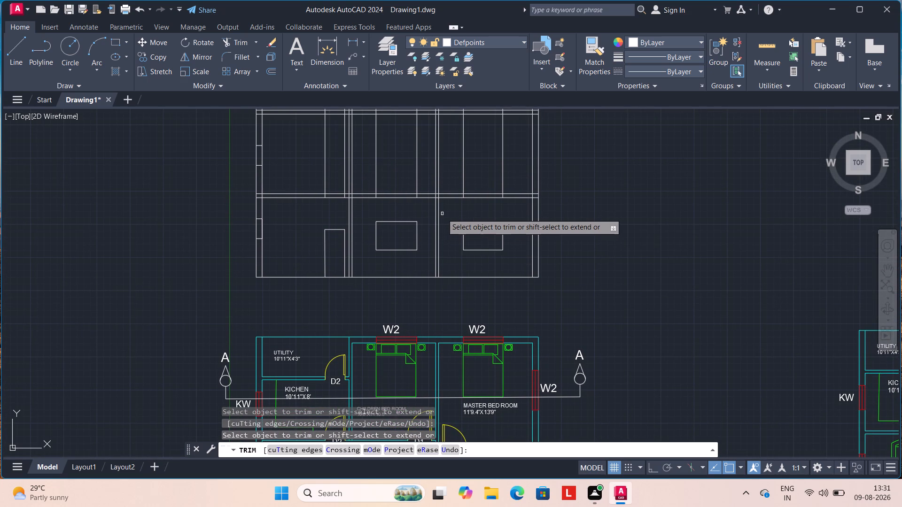
key(Escape)
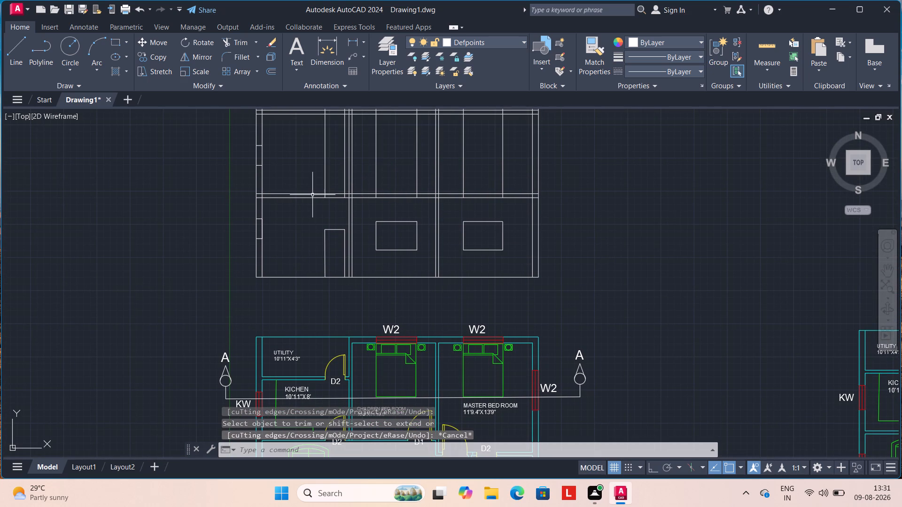
Draw a 6' vertical line up the upper-storey door's left projection line from the slab, and a head line across to its right projection line.
key(l)
key(Return)
drag(324, 193, 324, 189)
text(6')
key(Return)
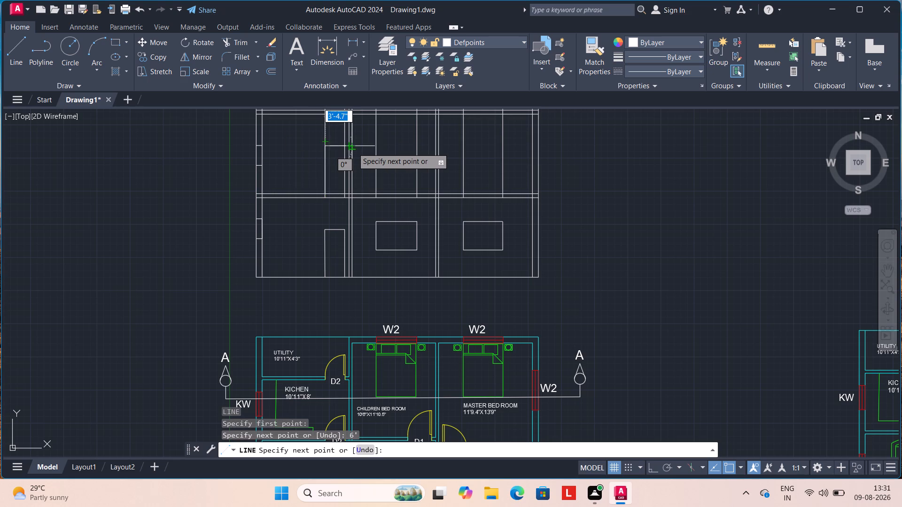
click(344, 144)
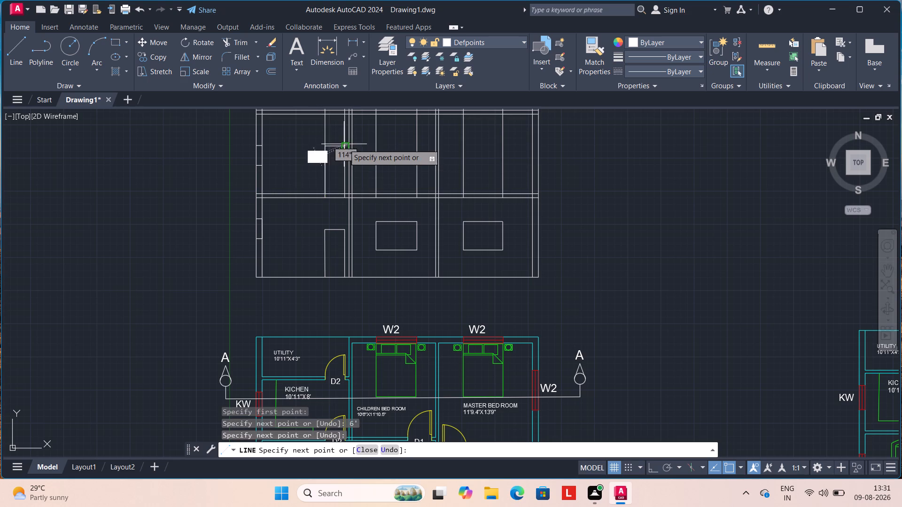
key(Escape)
Trim the upper-storey door's left and right projection lines above its head line.
scroll(344, 144, up, 2)
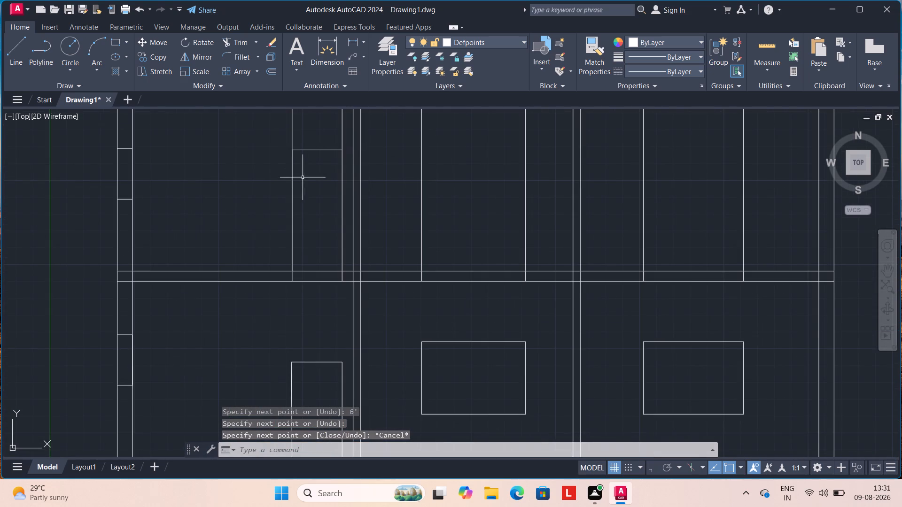
text(TR)
key(Return)
drag(289, 131, 315, 129)
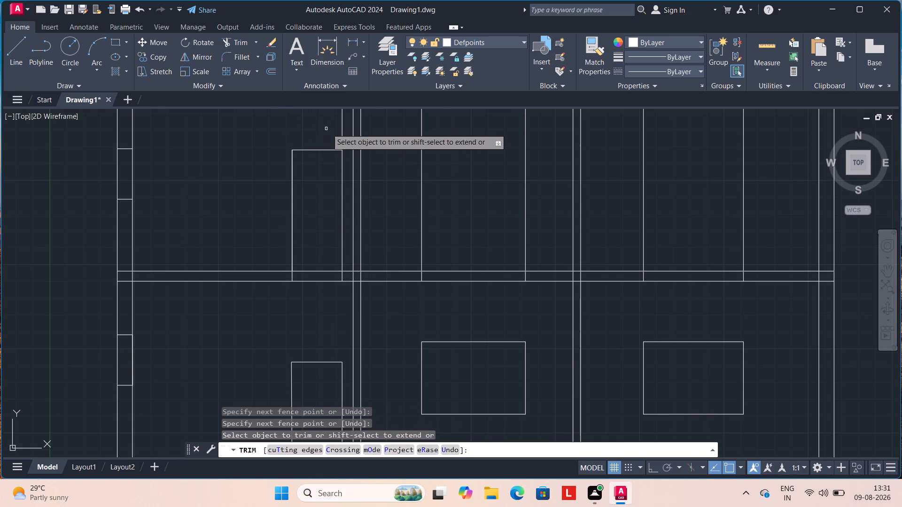
click(341, 129)
scroll(287, 137, down, 1)
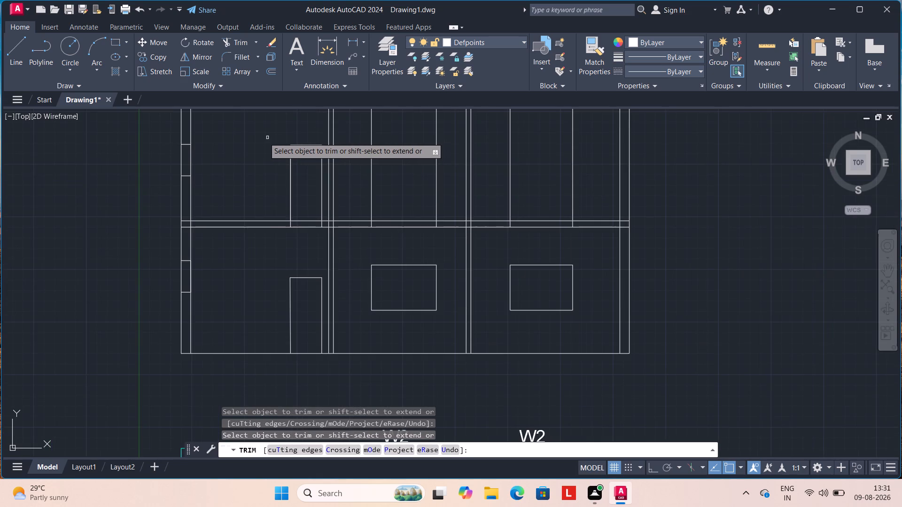
scroll(259, 139, down, 1)
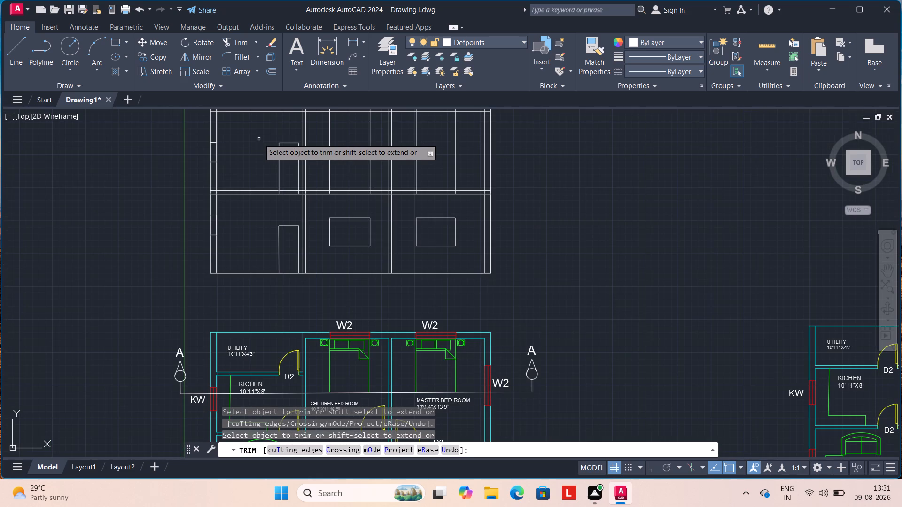
middle_drag(258, 141, 236, 190)
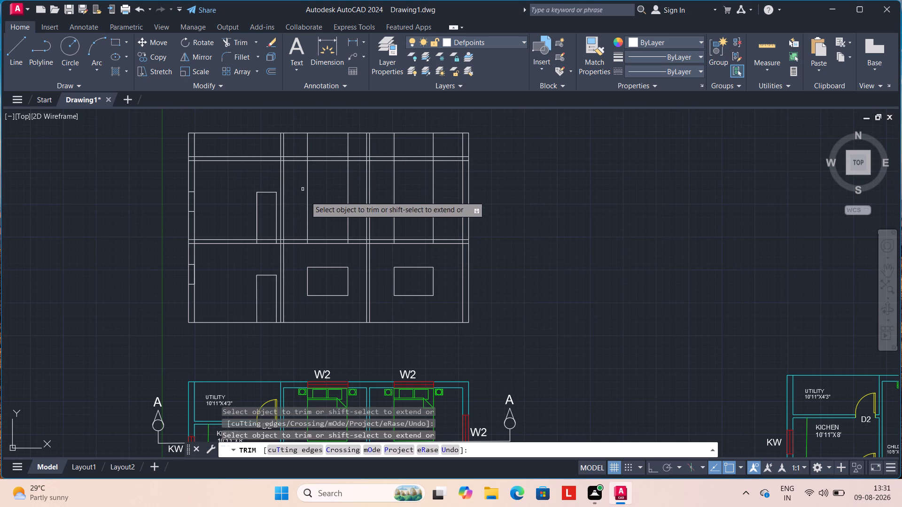
key(Escape)
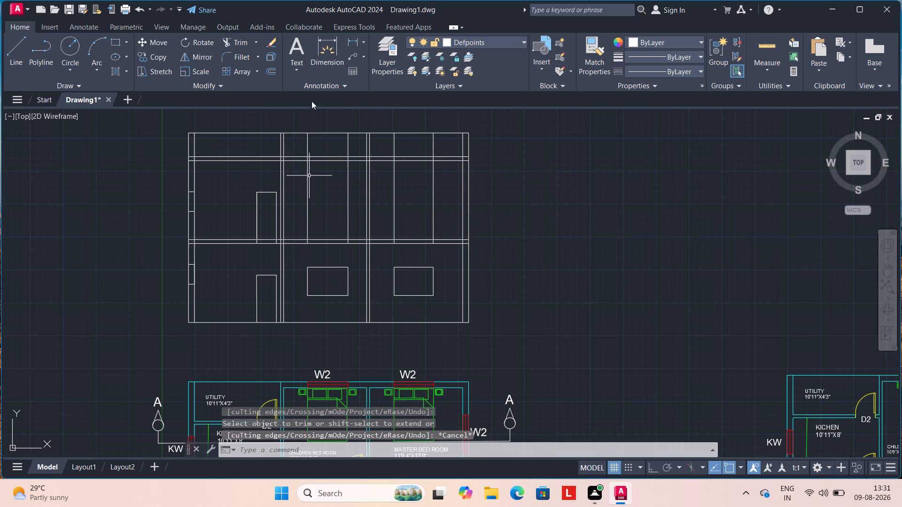
Measure the height of the lower storey's left W2 window opening with a linear dimension.
click(365, 41)
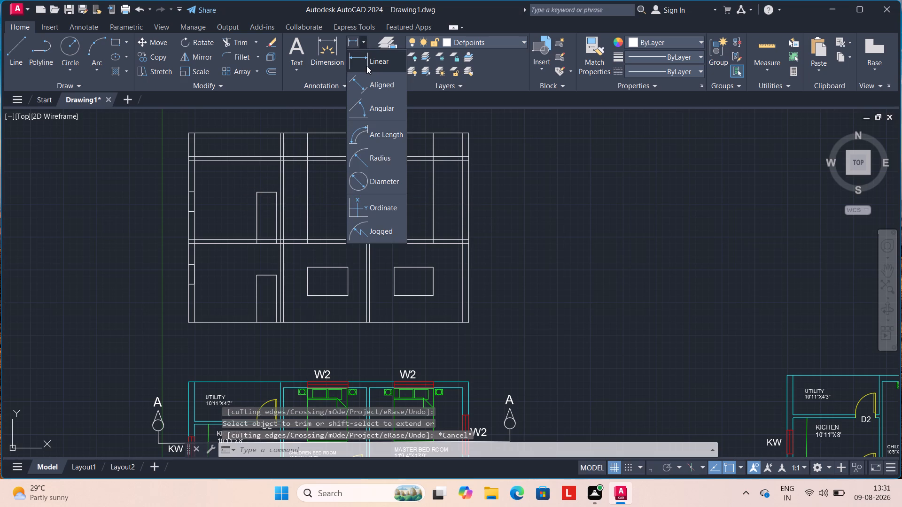
click(367, 58)
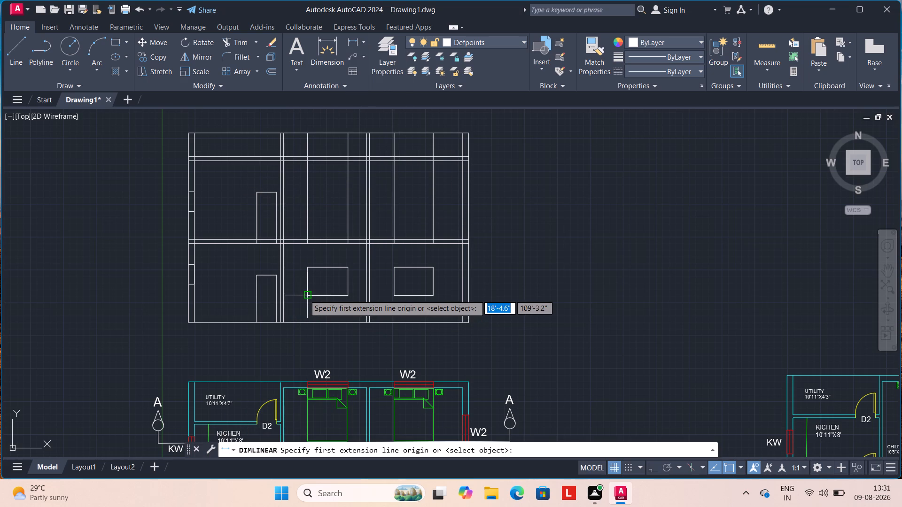
click(304, 295)
click(307, 269)
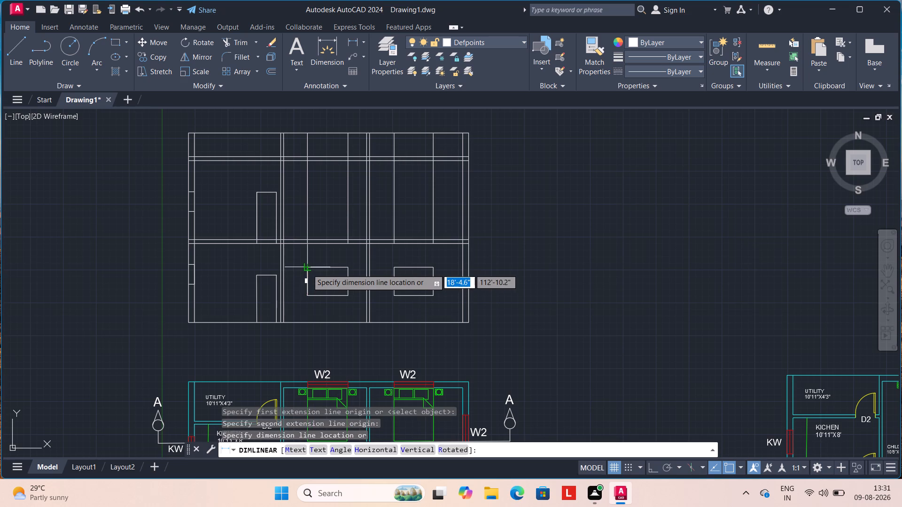
scroll(303, 270, up, 2)
scroll(303, 270, down, 1)
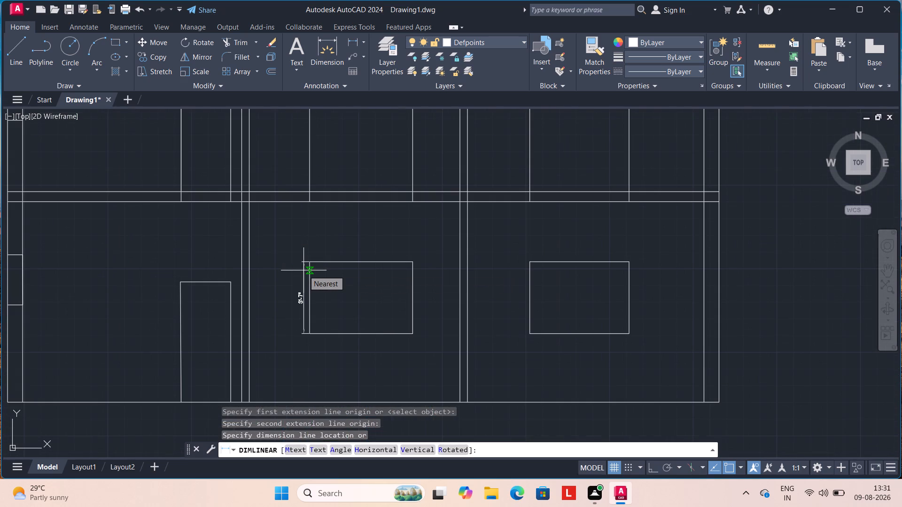
scroll(303, 270, down, 1)
key(Escape)
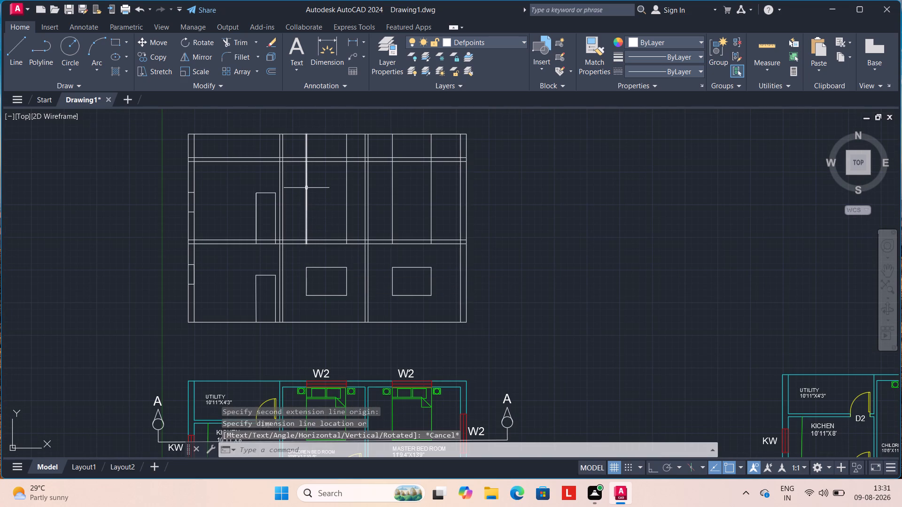
Draw a horizontal head line in the upper storey from the left W2's left projection line to the right W2's right projection line.
key(l)
key(Return)
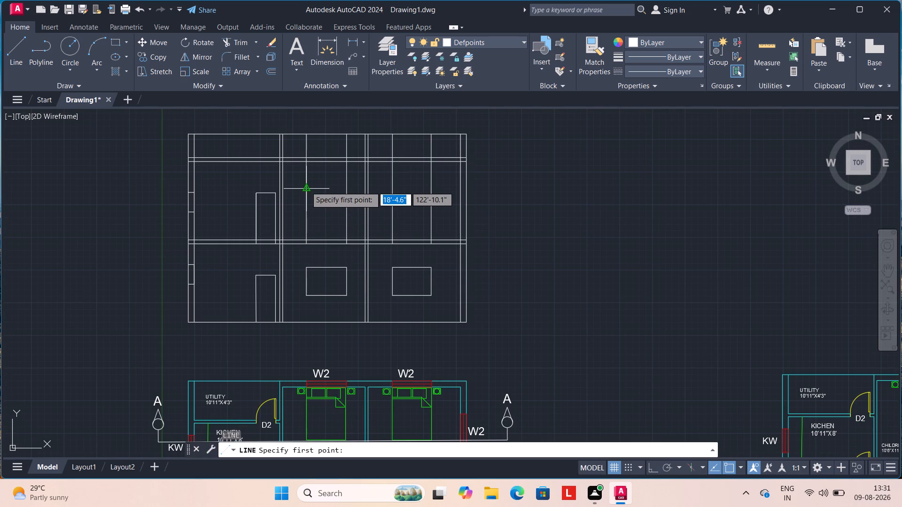
click(306, 184)
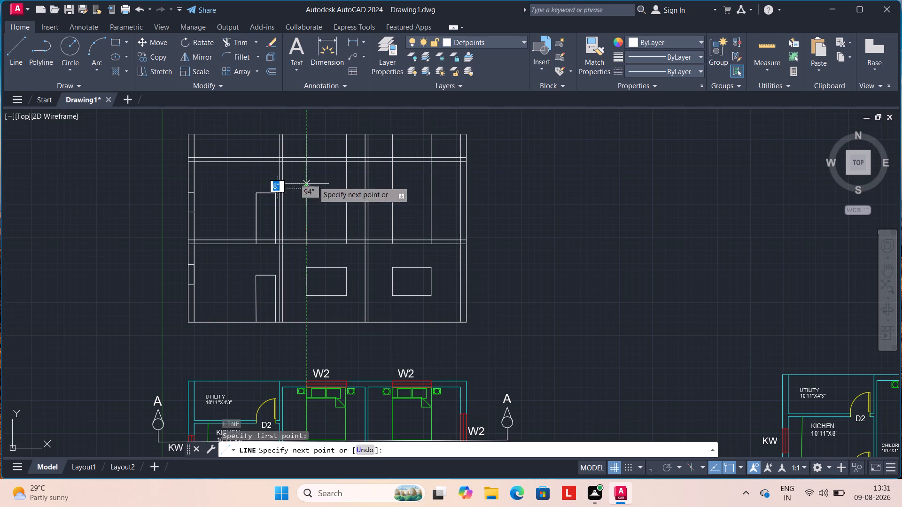
click(430, 187)
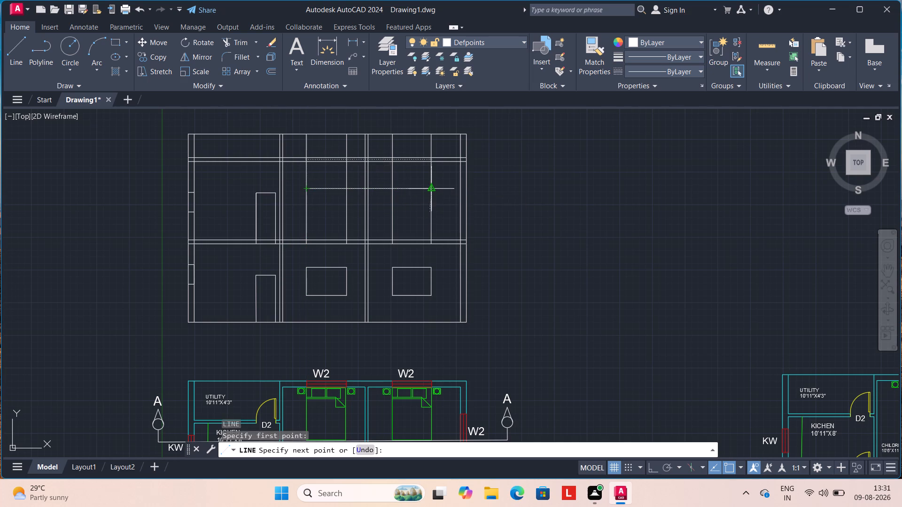
key(Escape)
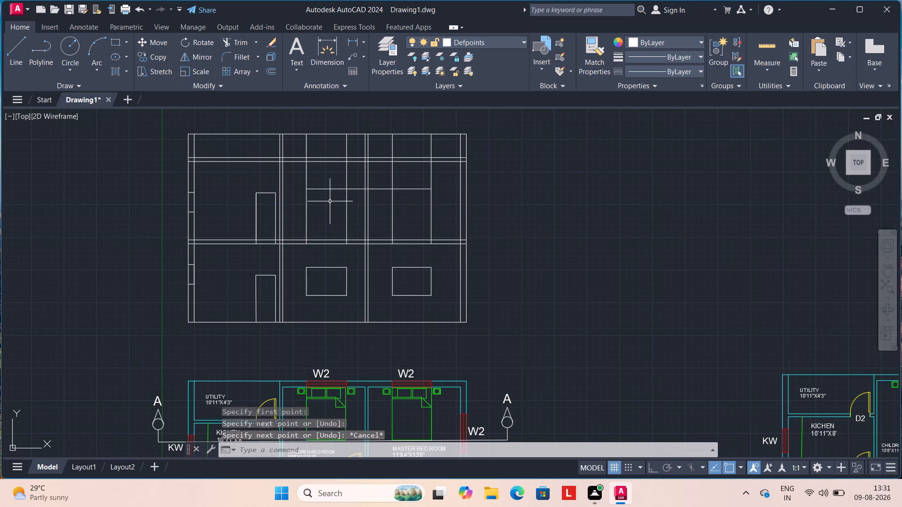
Offset the upper-storey W2 head line 3'6" downward as the sill line.
key(0)
key(BackSpace)
key(o)
key(Return)
text(3'6")
key(Return)
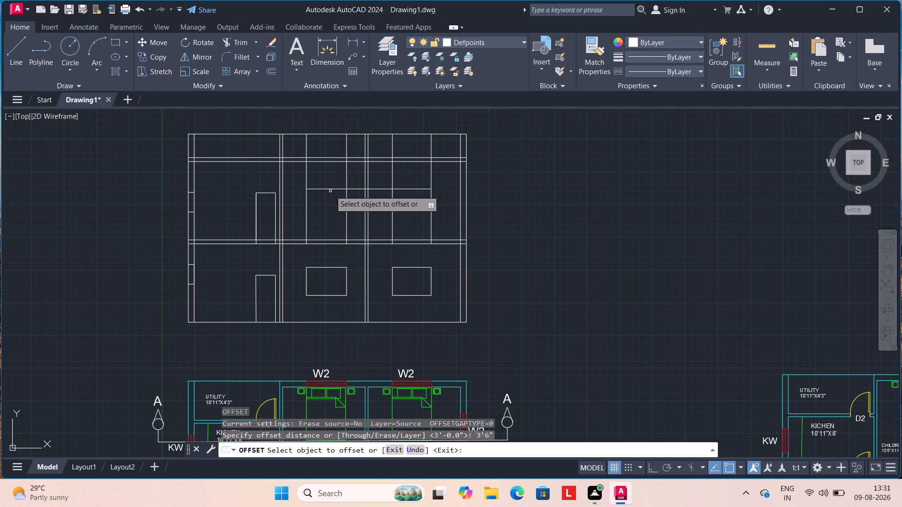
drag(331, 190, 333, 207)
click(333, 212)
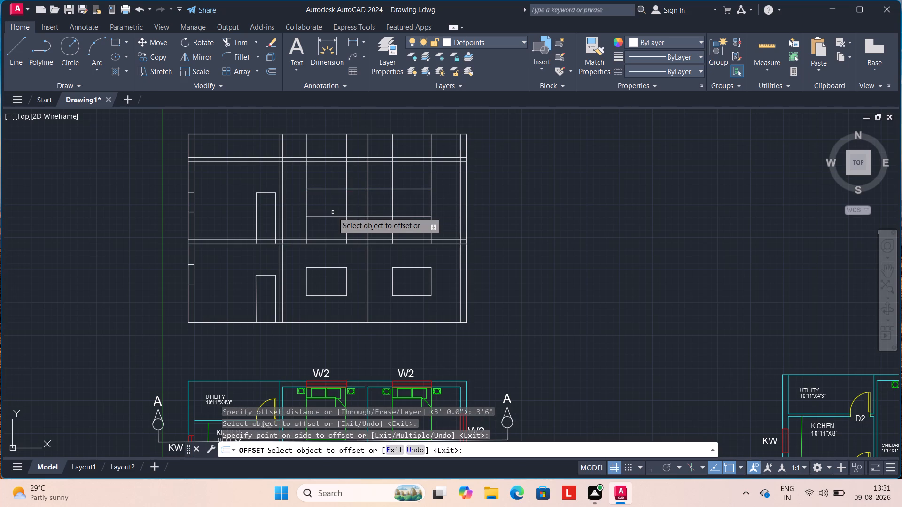
key(Escape)
key(Escape)
key(Escape)
Trim both W2 windows' projection lines between the upper slab and the head line in the upper storey.
text(TR)
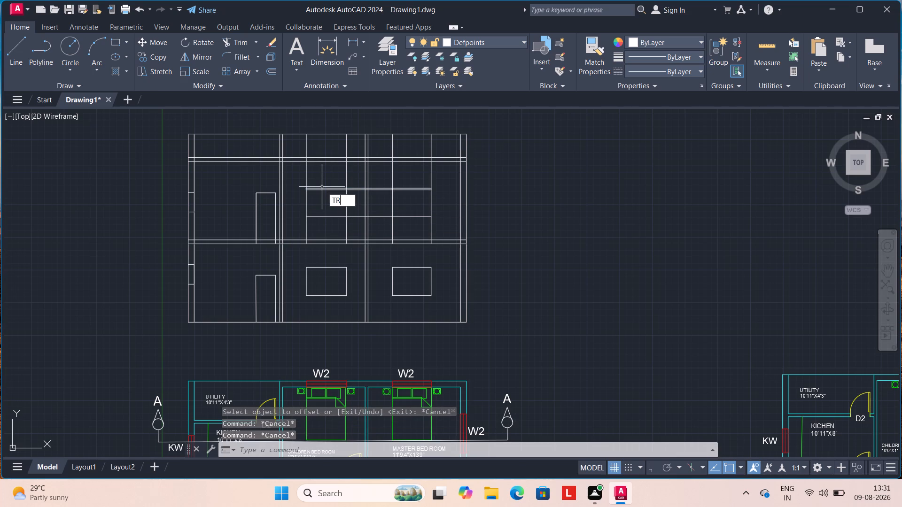
key(Return)
drag(300, 174, 335, 176)
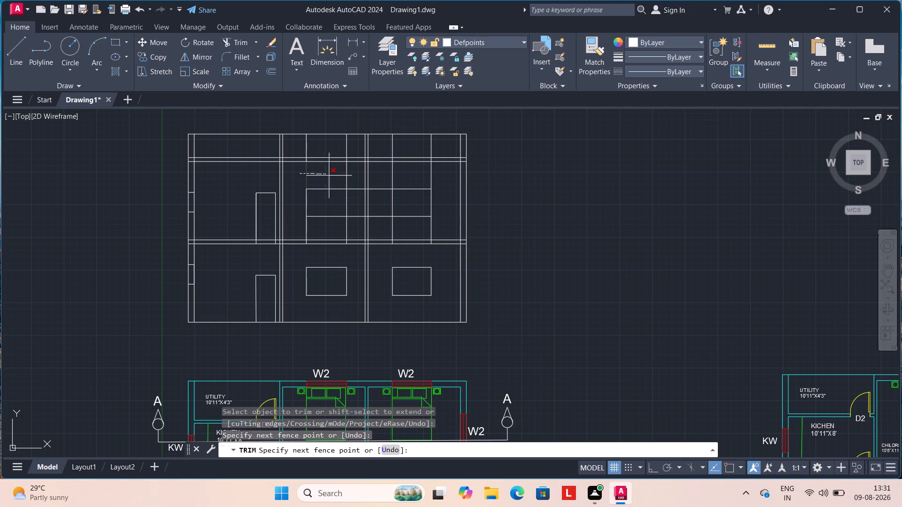
drag(335, 176, 350, 176)
drag(389, 171, 427, 174)
drag(427, 174, 433, 175)
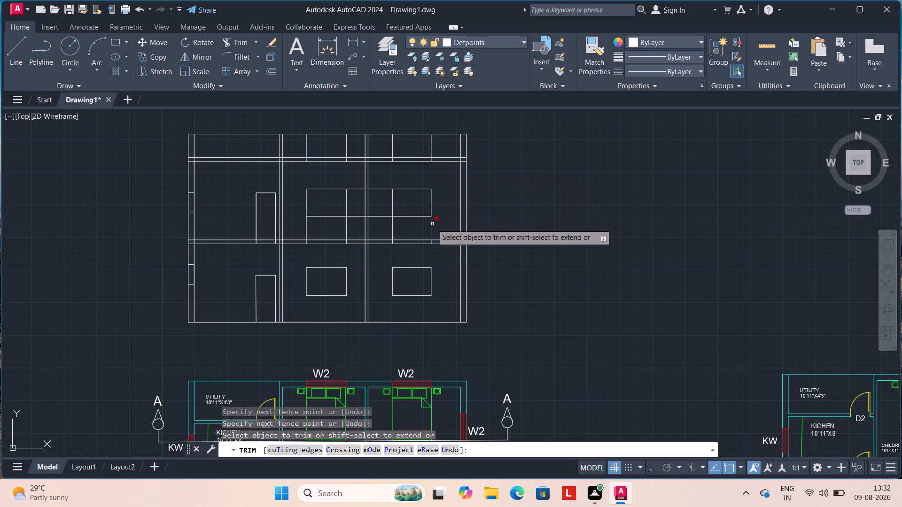
Trim the upper-storey W2 projection lines below the sill and the head and sill lines between the two windows, leaving two rectangular openings.
drag(433, 224, 389, 230)
click(392, 227)
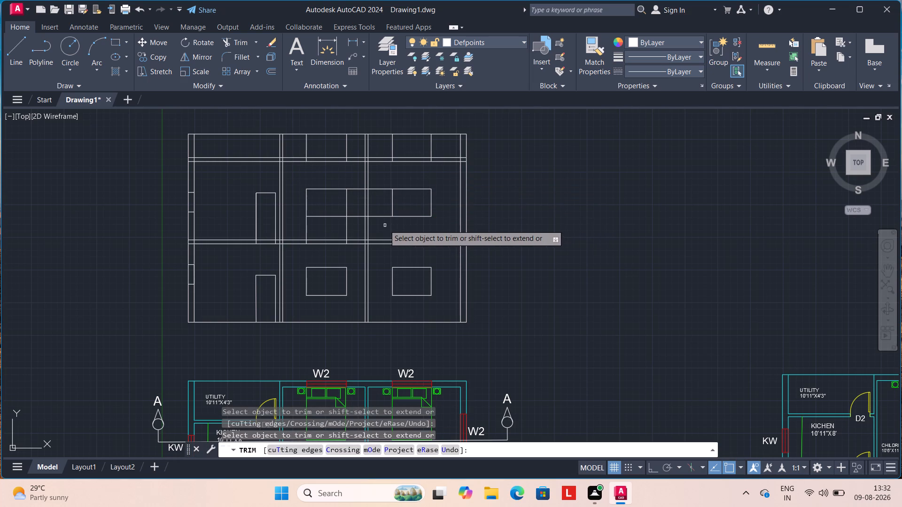
click(382, 215)
click(380, 190)
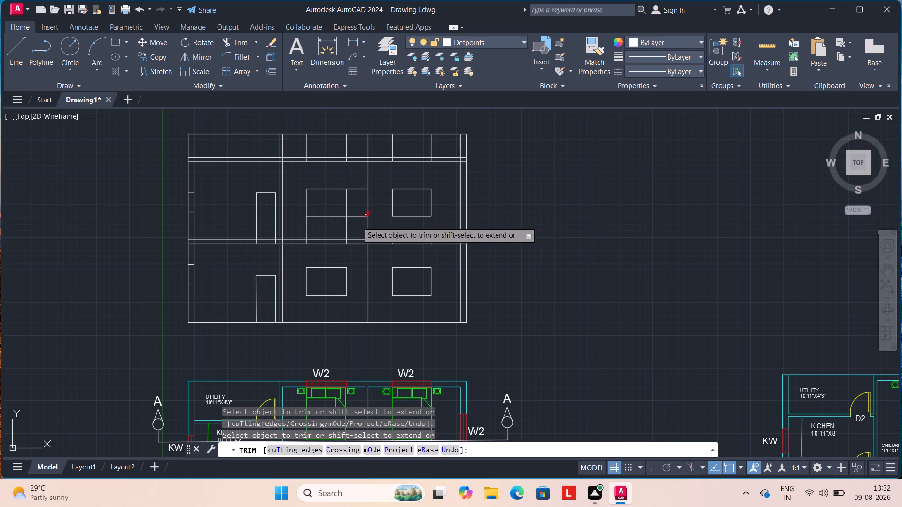
click(355, 217)
click(357, 189)
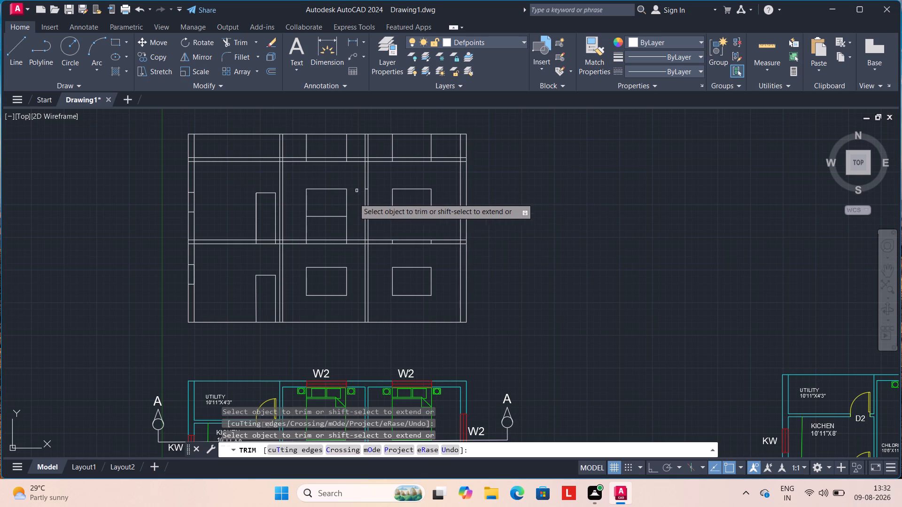
click(348, 229)
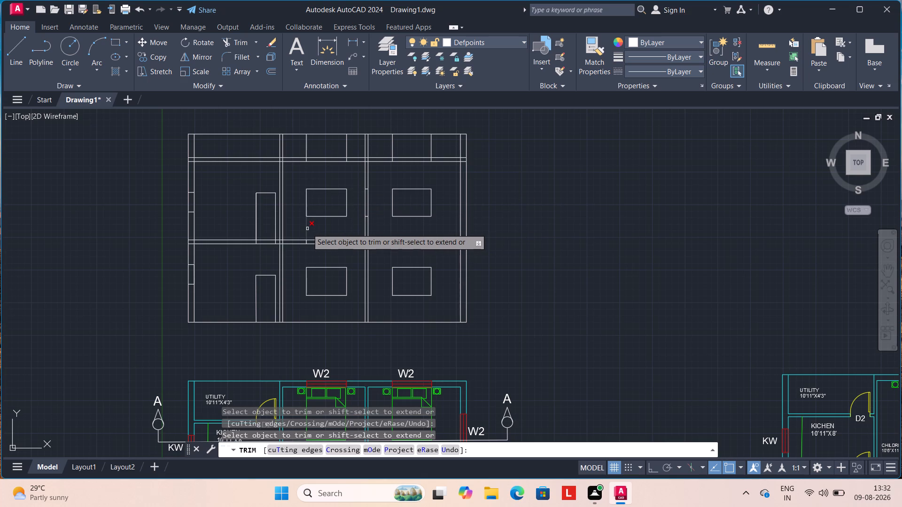
click(307, 229)
Trim the door and W2 window projection lines inside the intermediate floor slab.
scroll(258, 249, up, 2)
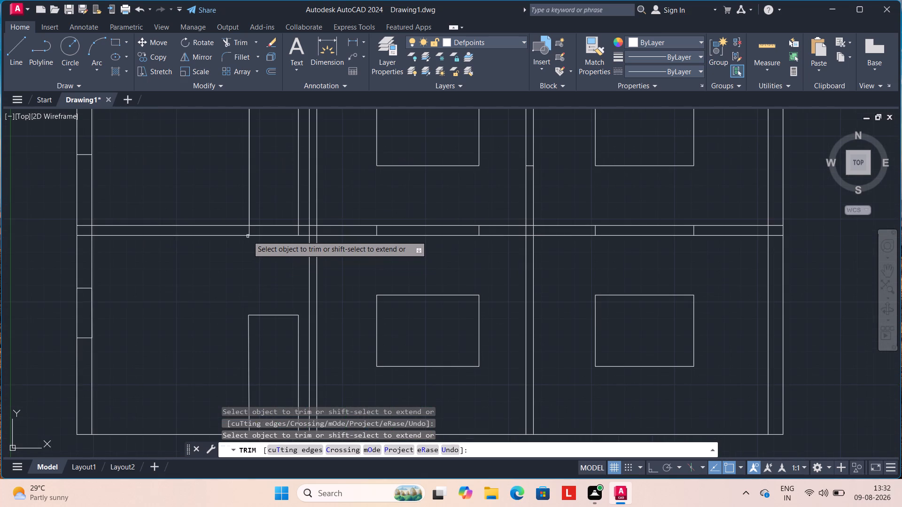
click(249, 230)
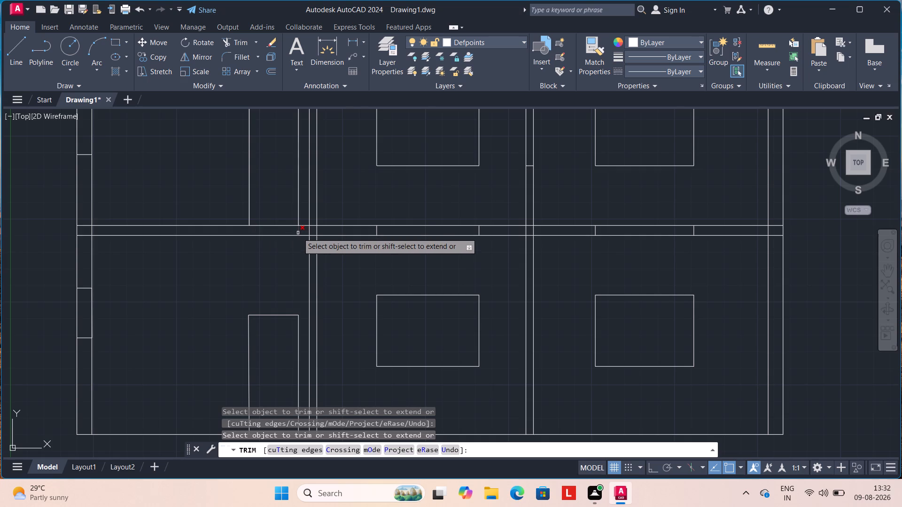
click(297, 231)
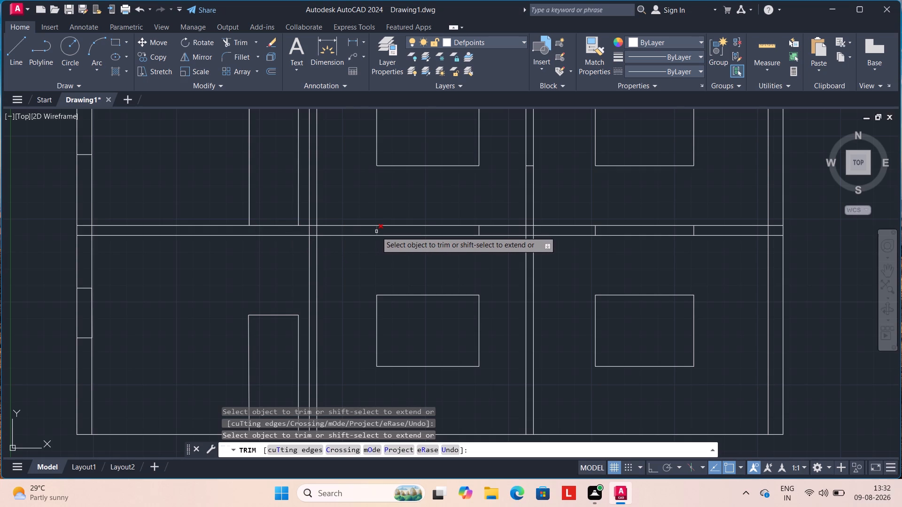
click(376, 231)
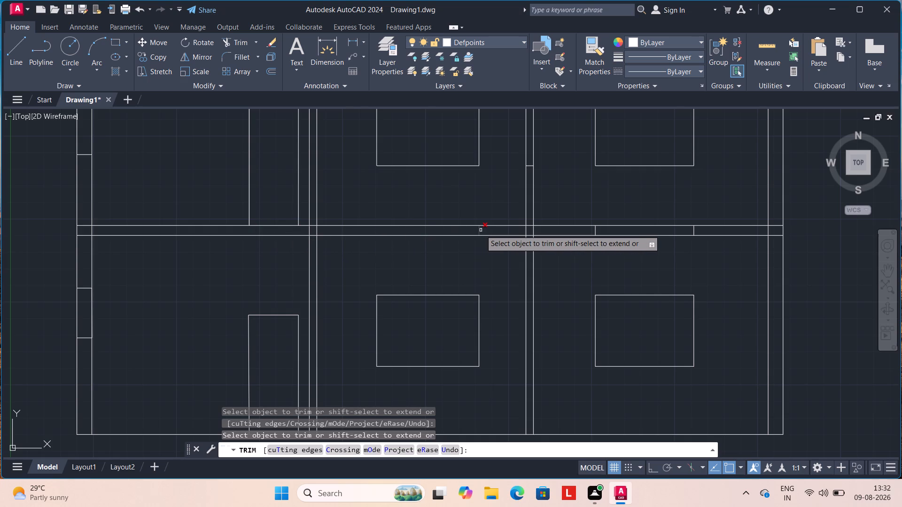
click(479, 230)
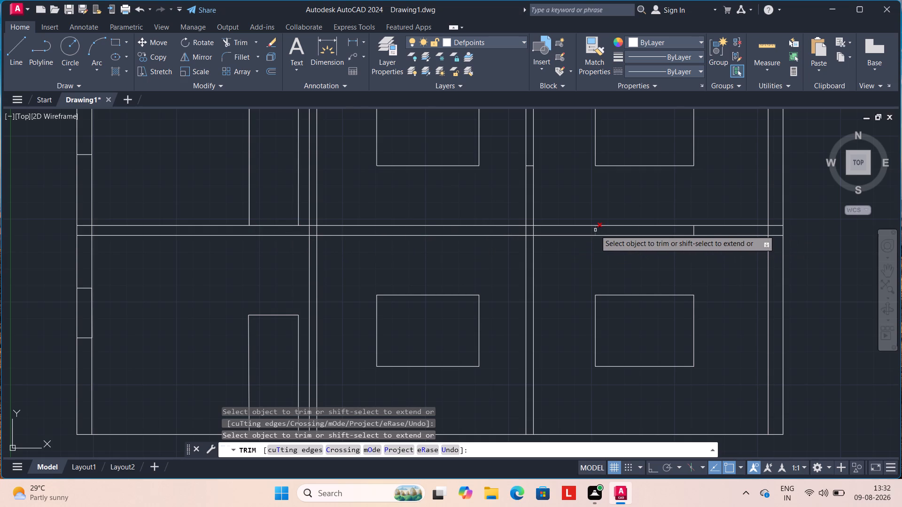
click(599, 230)
click(593, 232)
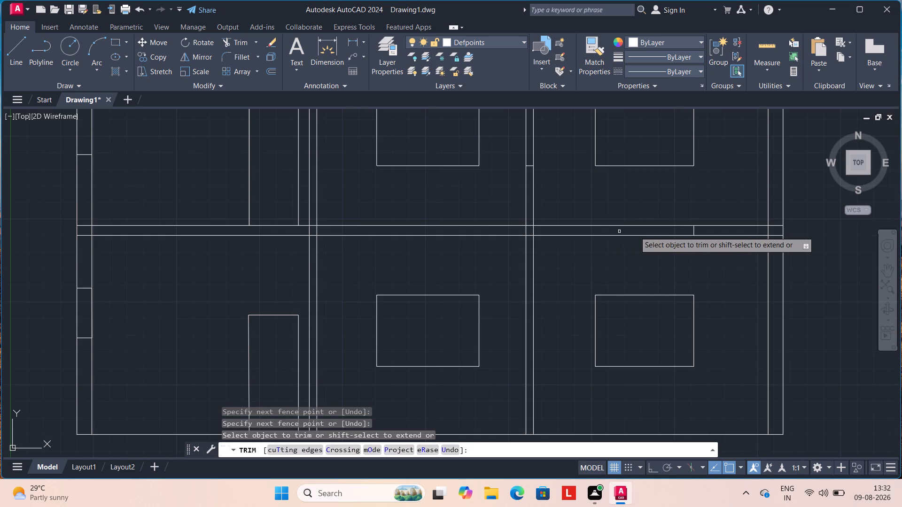
click(695, 230)
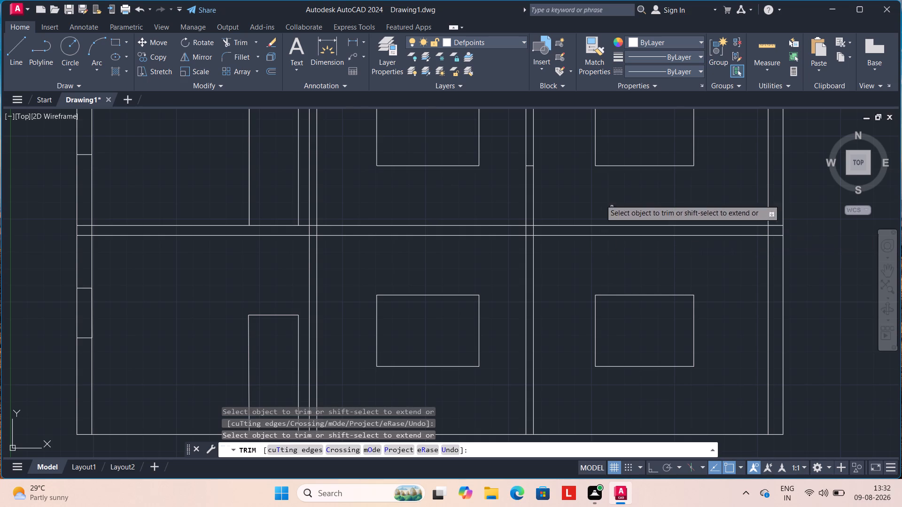
Trim the leftover W2 head and sill segments inside the upper storey's partition wall between the two windows.
scroll(545, 168, down, 1)
middle_drag(560, 180, 482, 193)
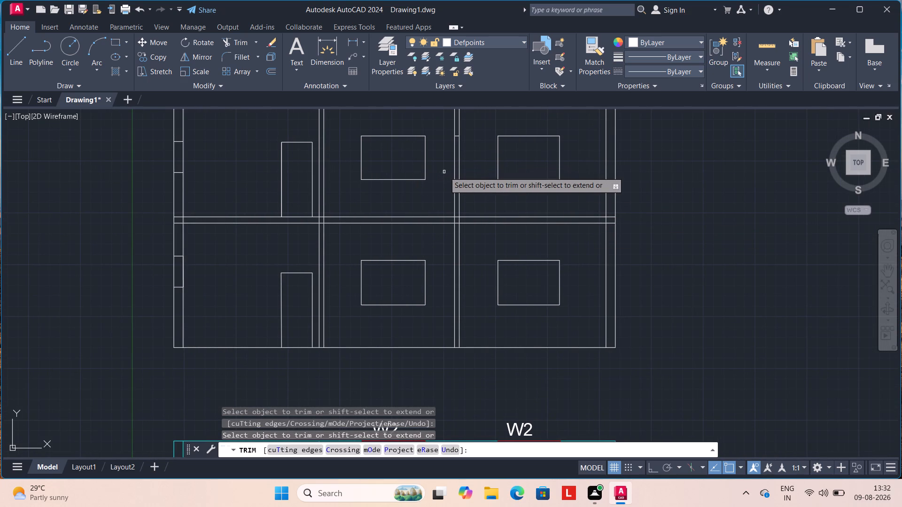
scroll(445, 172, up, 1)
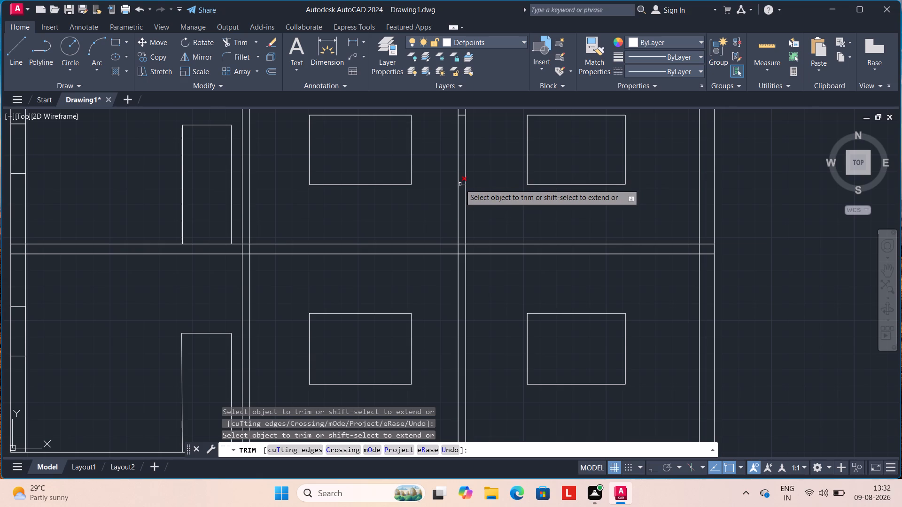
click(460, 184)
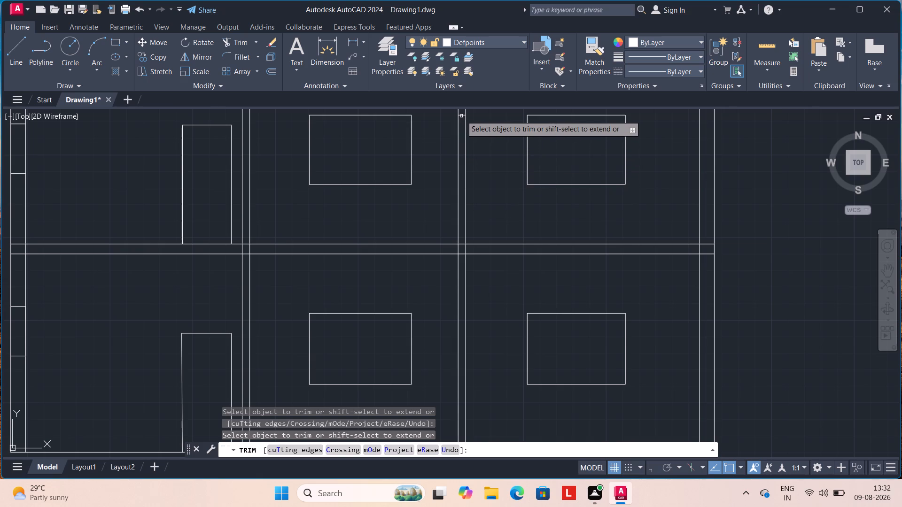
click(461, 115)
scroll(482, 146, down, 1)
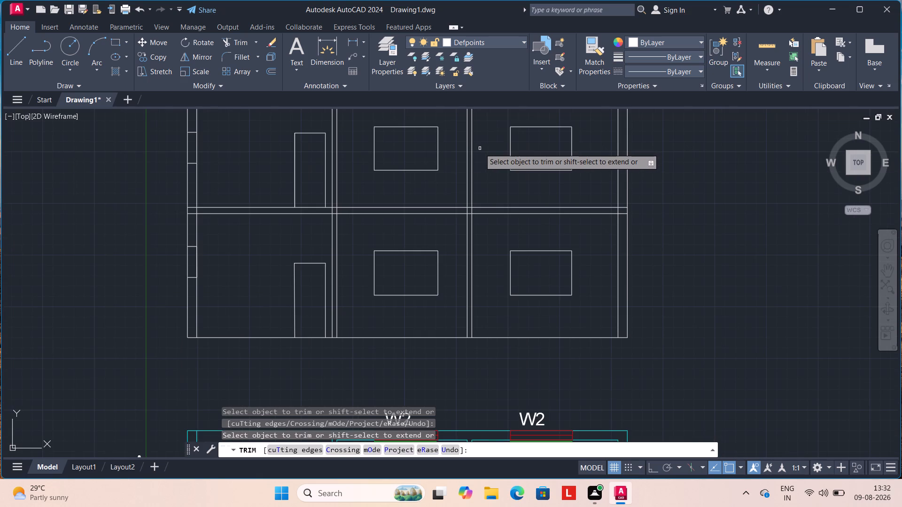
Trim the partition, W2 window and right wall's inner lines in the parapet zone above the roof slab.
scroll(469, 170, down, 1)
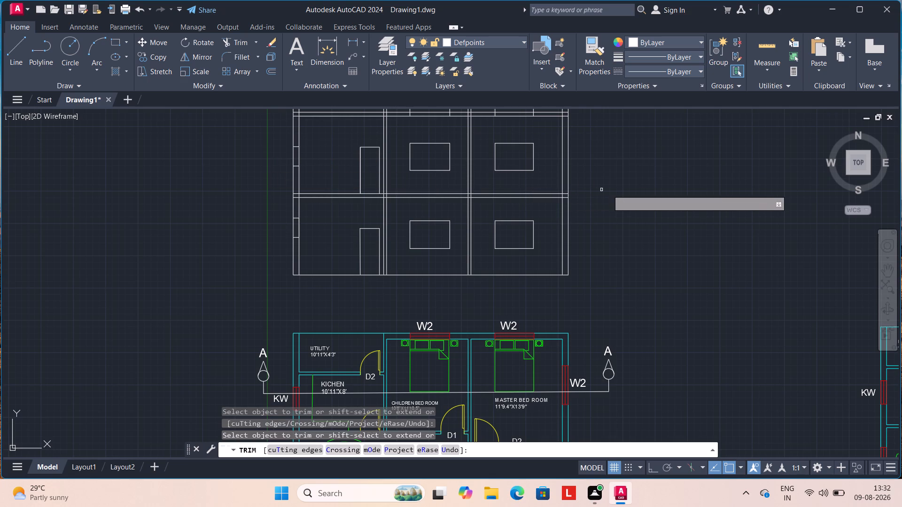
scroll(612, 190, down, 1)
middle_drag(610, 175, 572, 255)
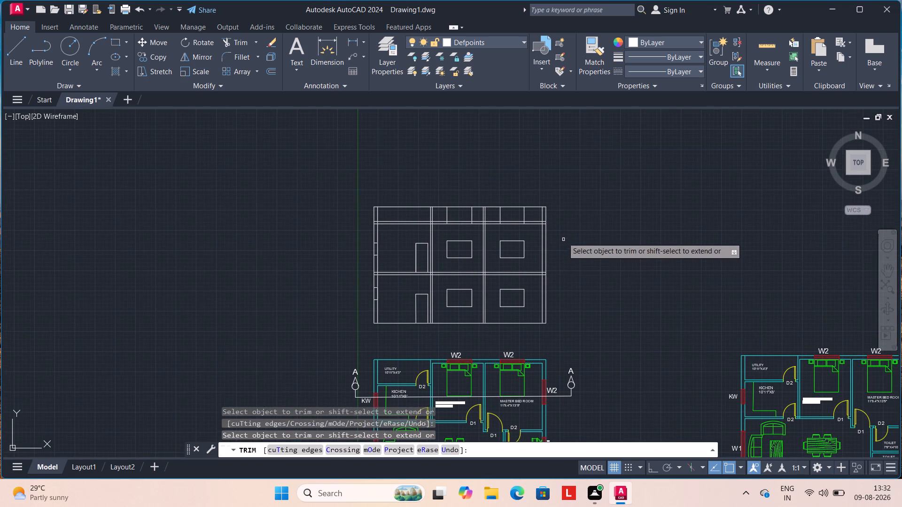
click(544, 213)
click(523, 215)
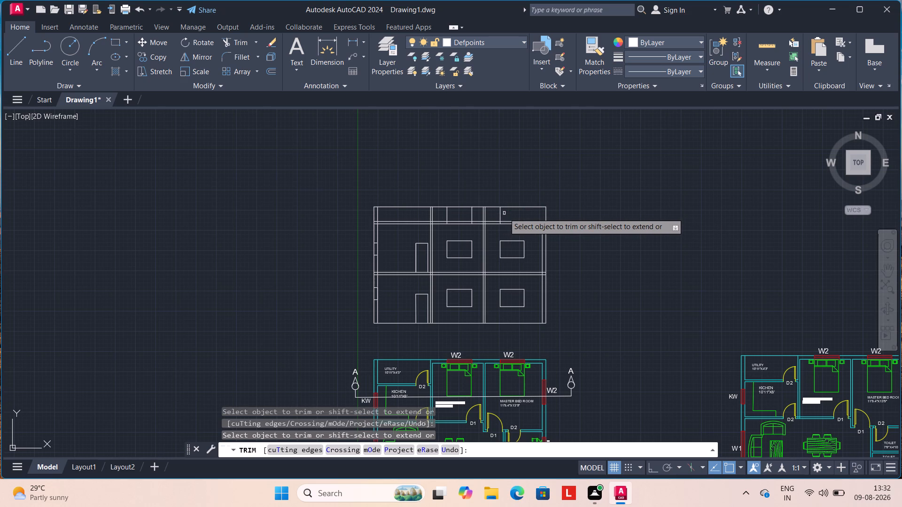
drag(504, 213, 422, 217)
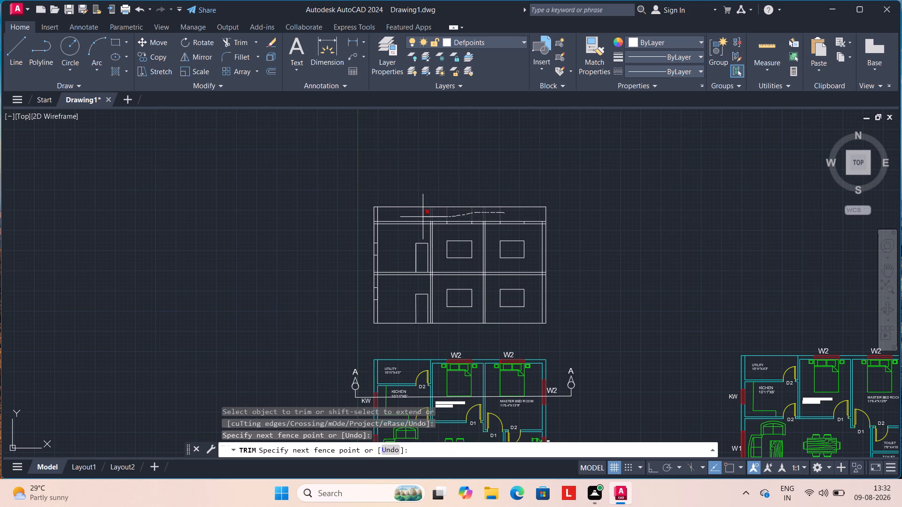
drag(422, 217, 422, 216)
Trim the wall and W2 window line segments inside the roof slab, including both outer walls' inner lines.
scroll(446, 220, up, 2)
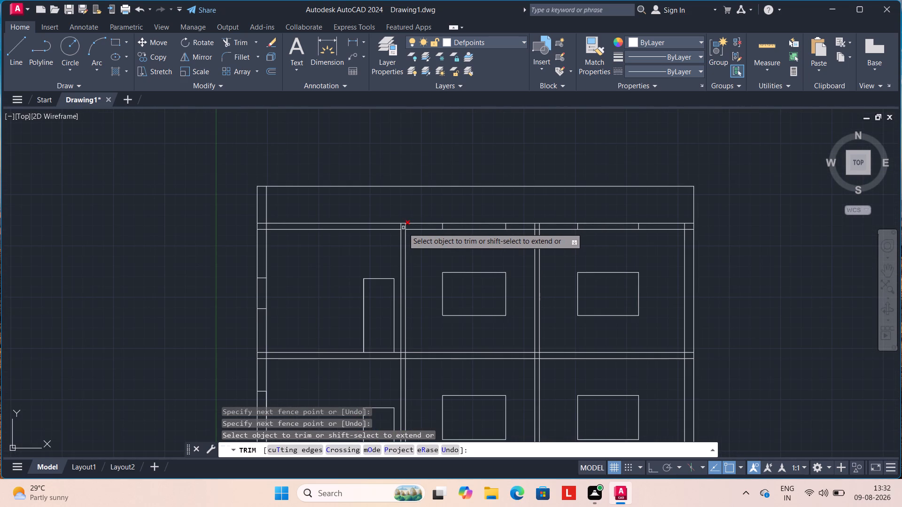
scroll(403, 225, up, 2)
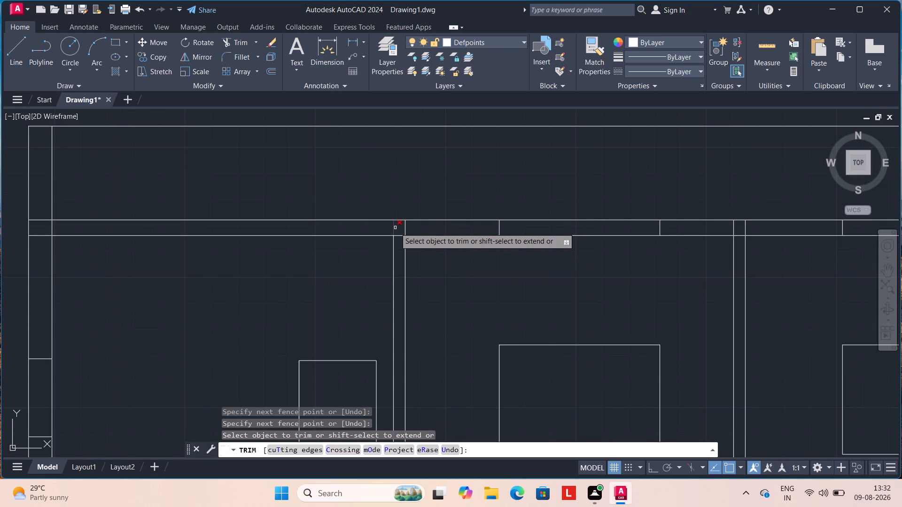
drag(395, 228, 401, 228)
click(406, 227)
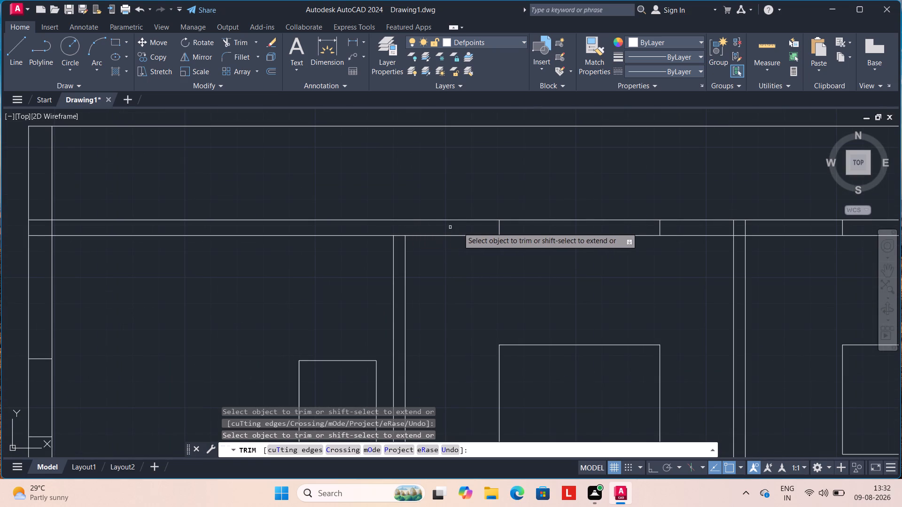
click(499, 227)
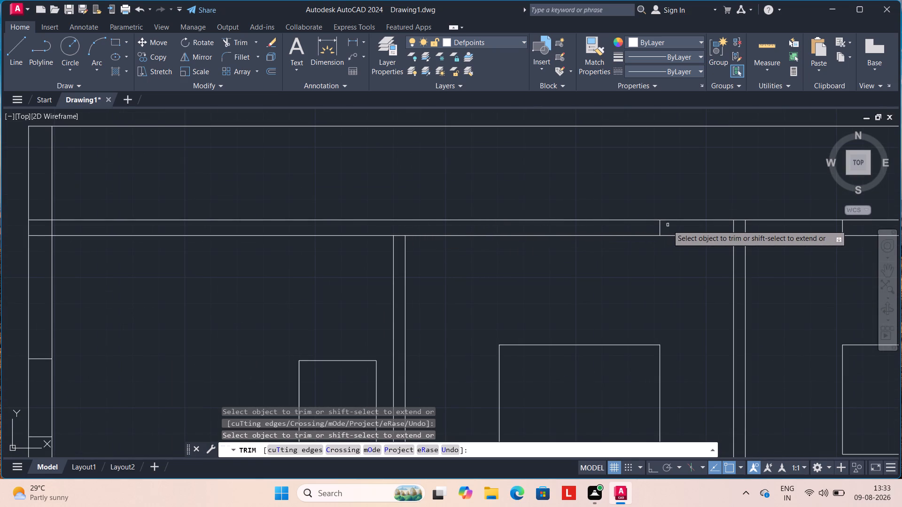
click(660, 229)
scroll(663, 227, down, 1)
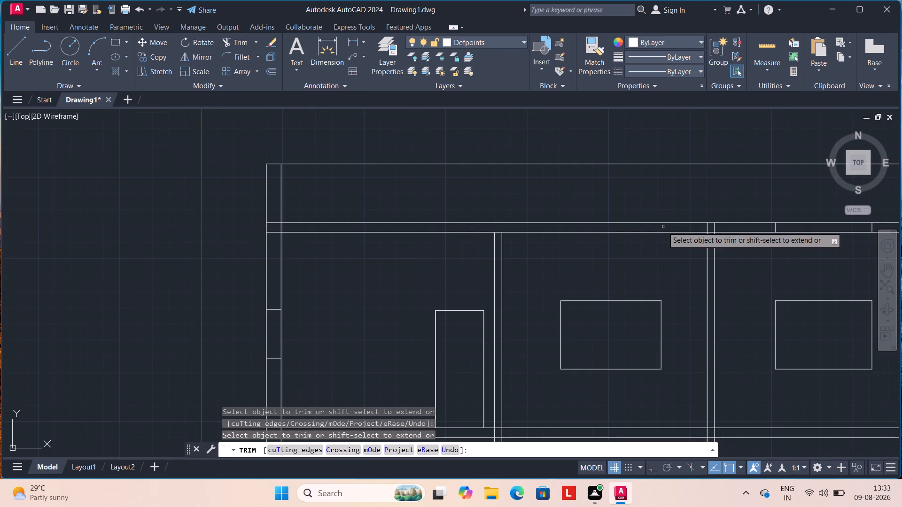
middle_drag(663, 227, 478, 224)
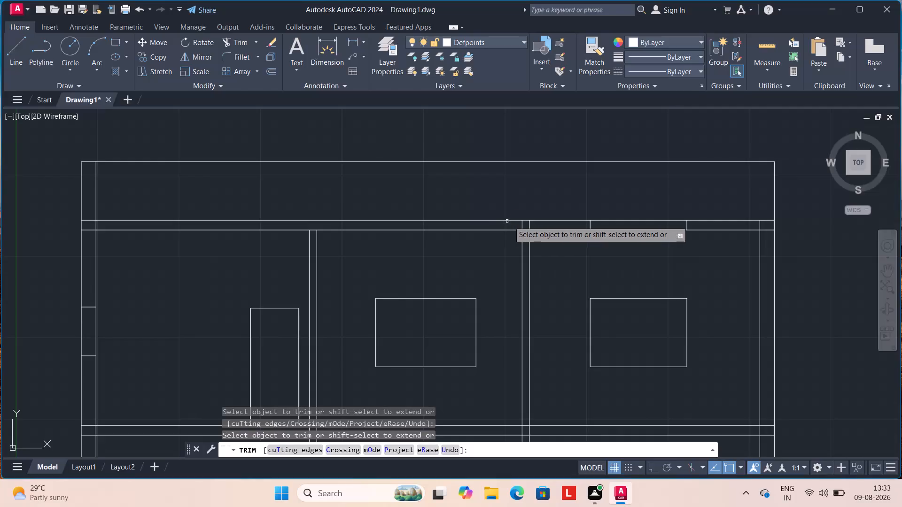
click(521, 225)
drag(529, 224, 537, 224)
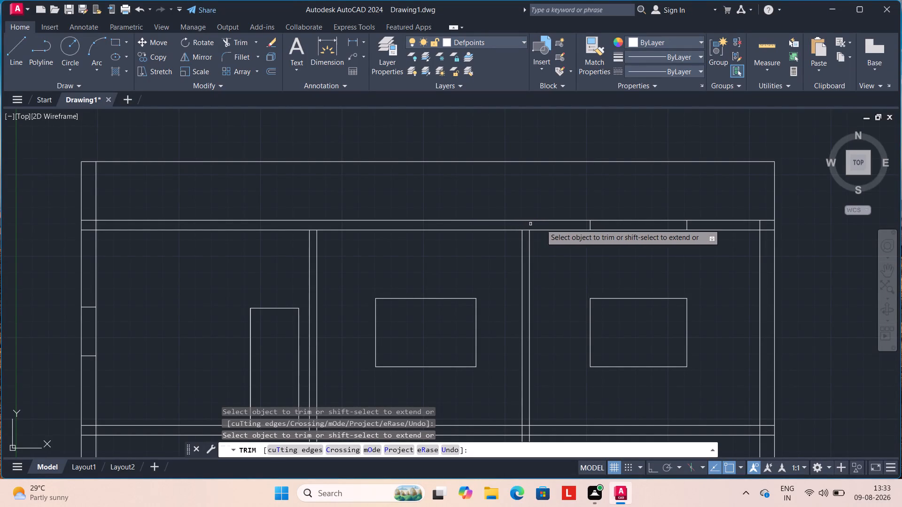
click(589, 225)
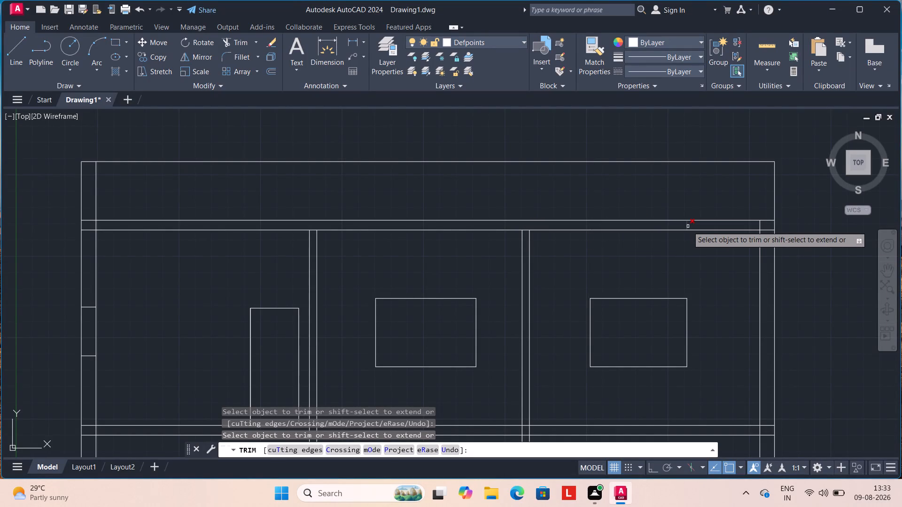
click(688, 226)
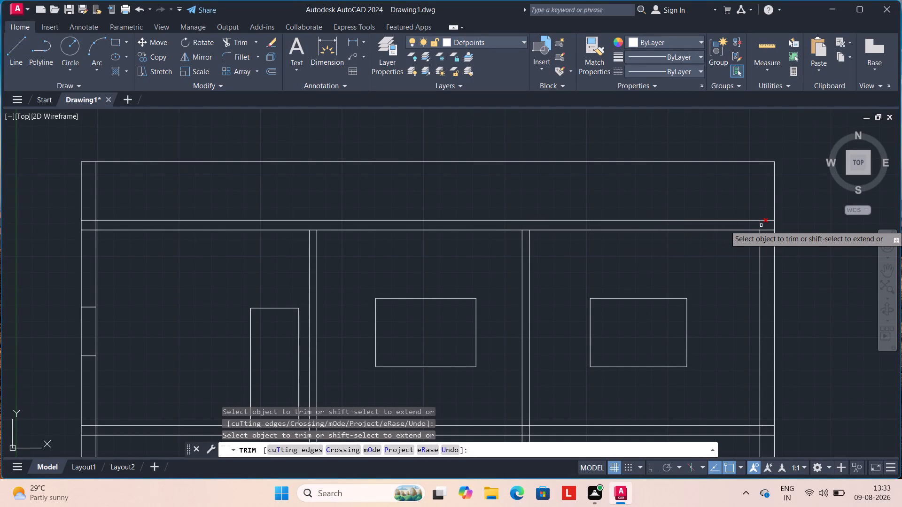
click(761, 225)
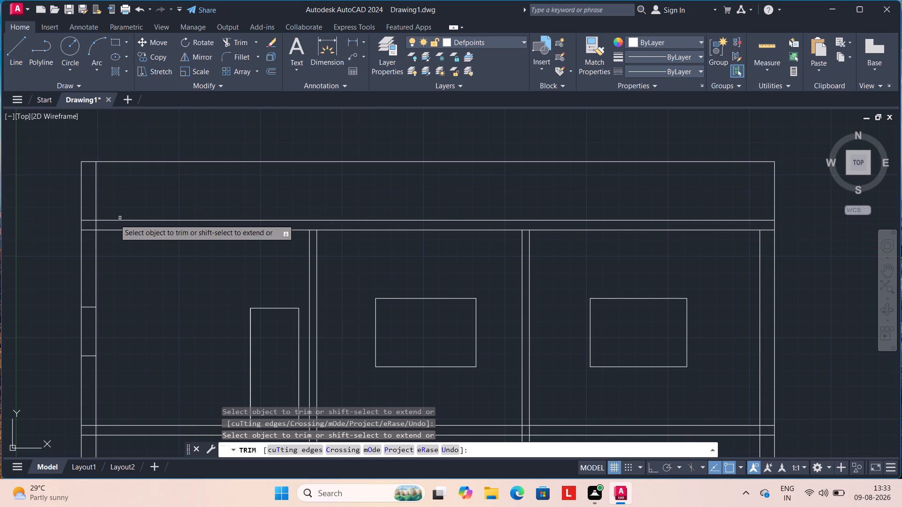
click(95, 226)
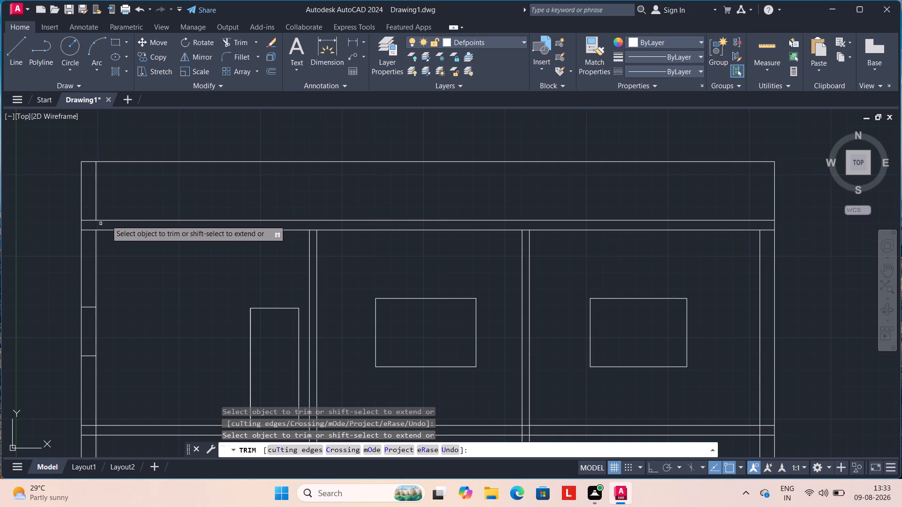
Trim the left wall's inner line in the parapet zone above the roof slab and end the Trim command.
scroll(239, 185, down, 1)
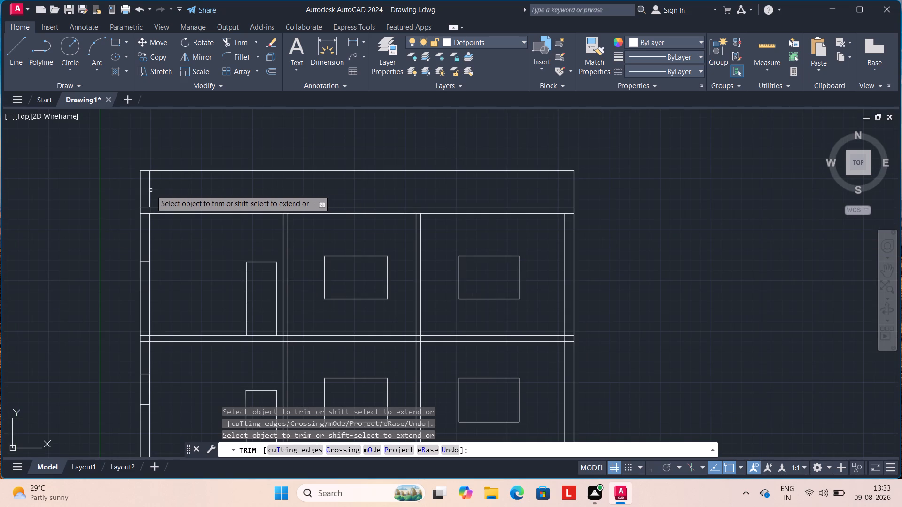
click(151, 190)
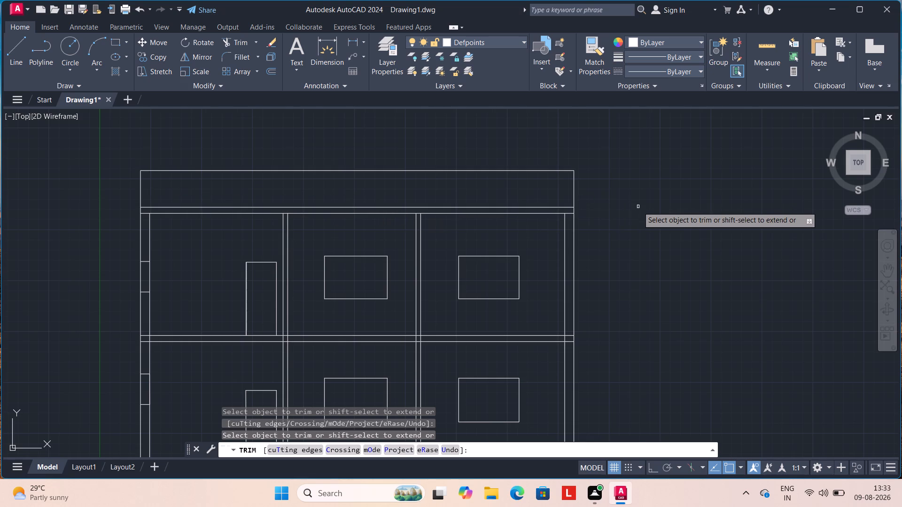
scroll(638, 207, down, 1)
key(Escape)
key(Escape)
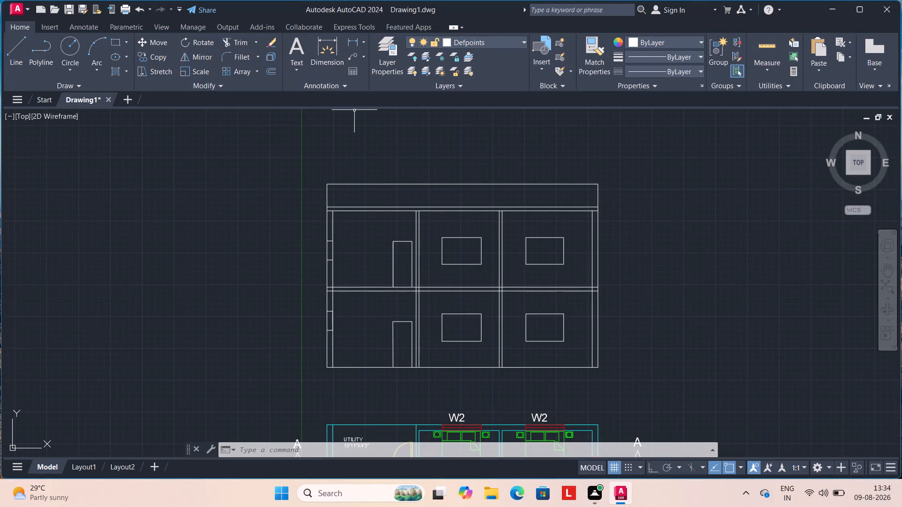
Make HATCH the current layer.
click(524, 39)
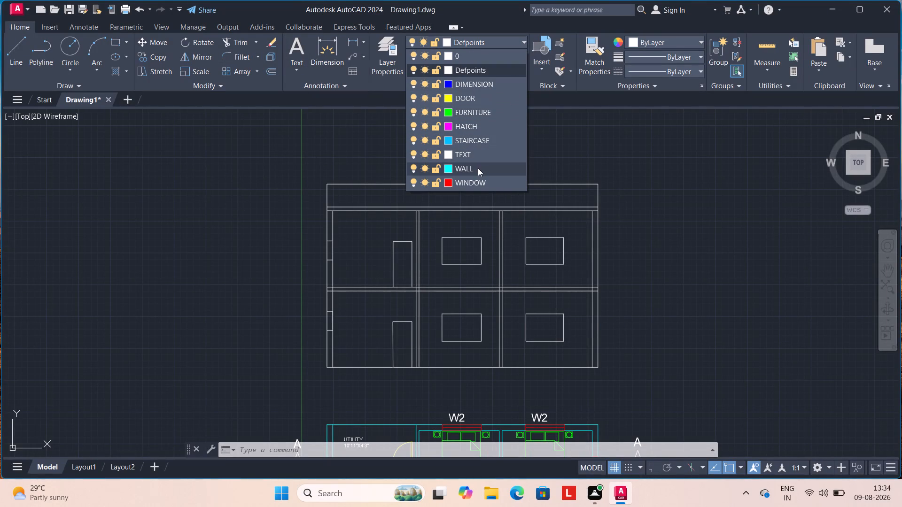
click(482, 127)
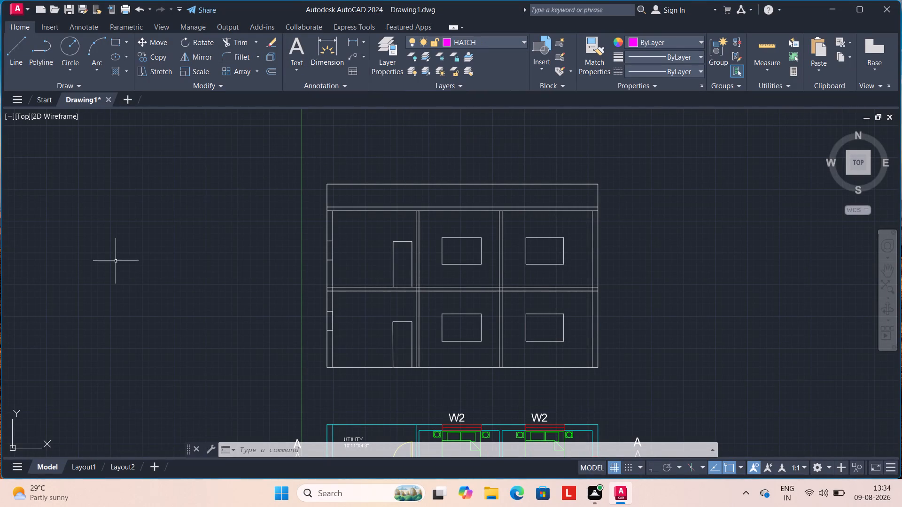
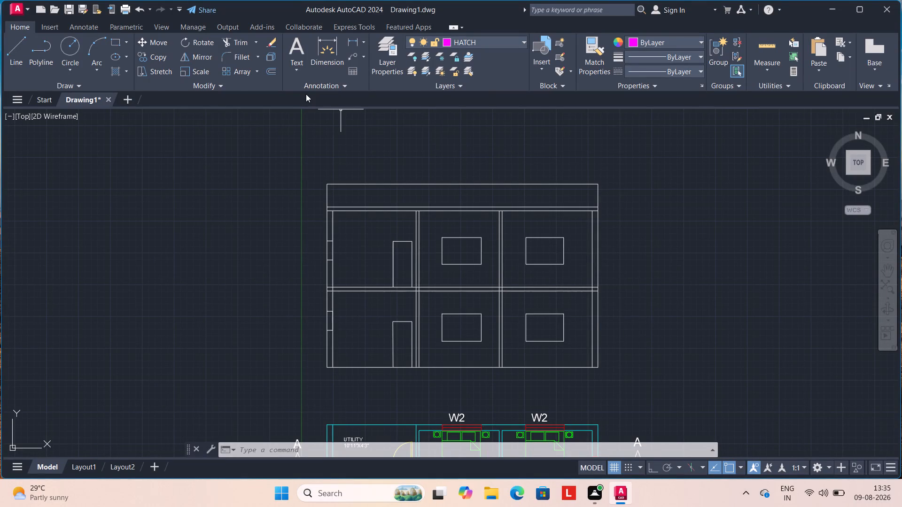
Hatch the parapet strip above the section's roof slab with the BRICK pattern on the HATCH layer.
key(h)
key(Return)
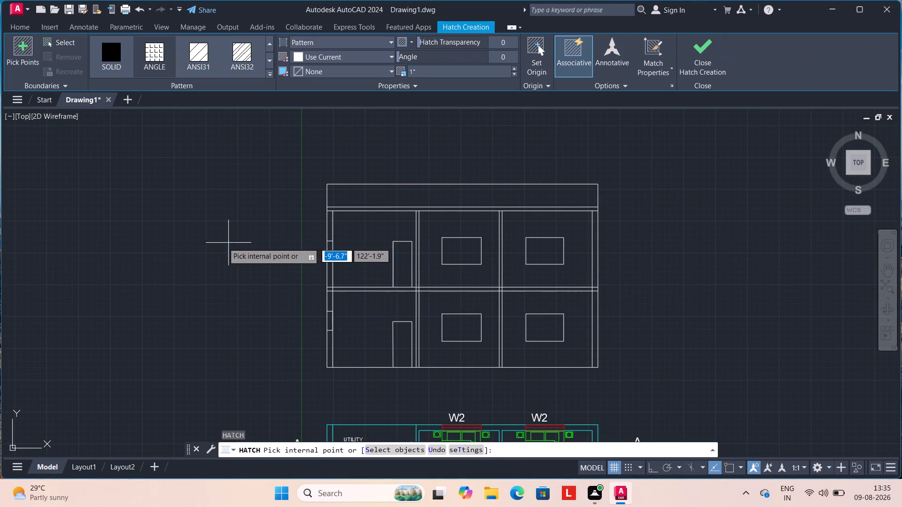
click(270, 76)
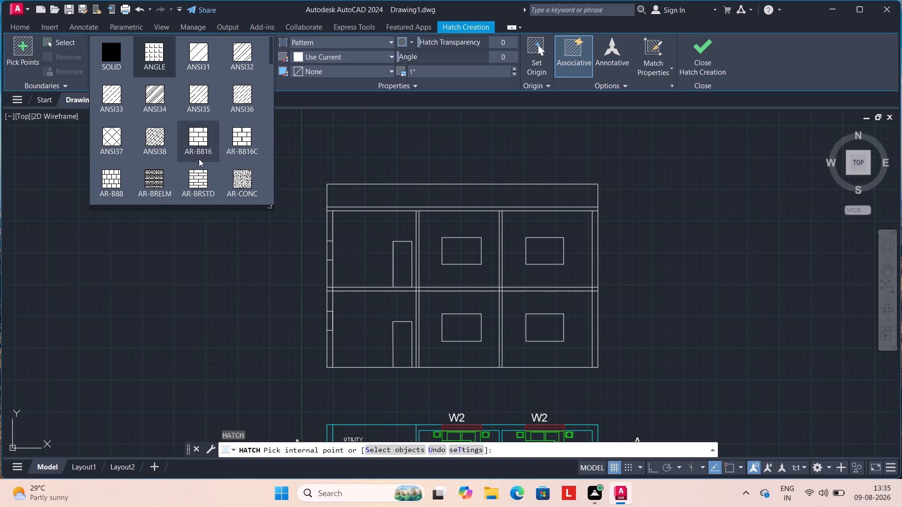
drag(271, 56, 271, 70)
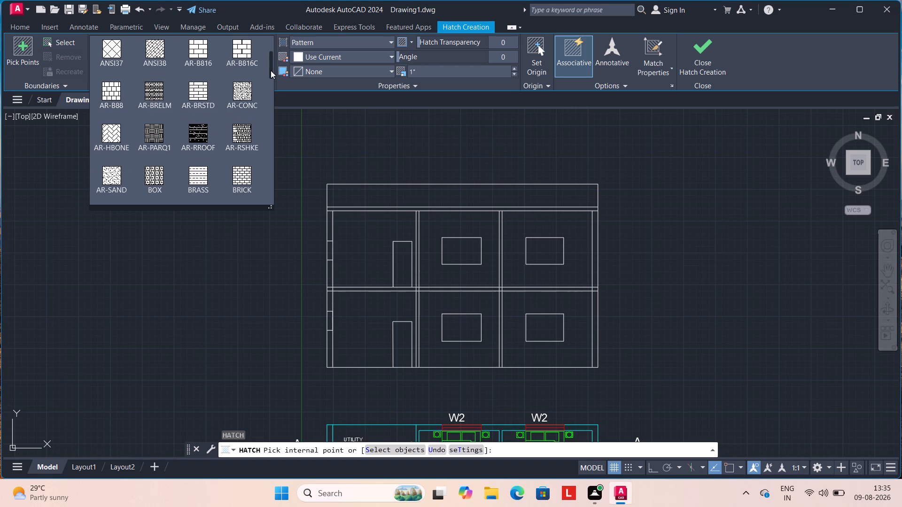
drag(271, 70, 271, 75)
click(239, 143)
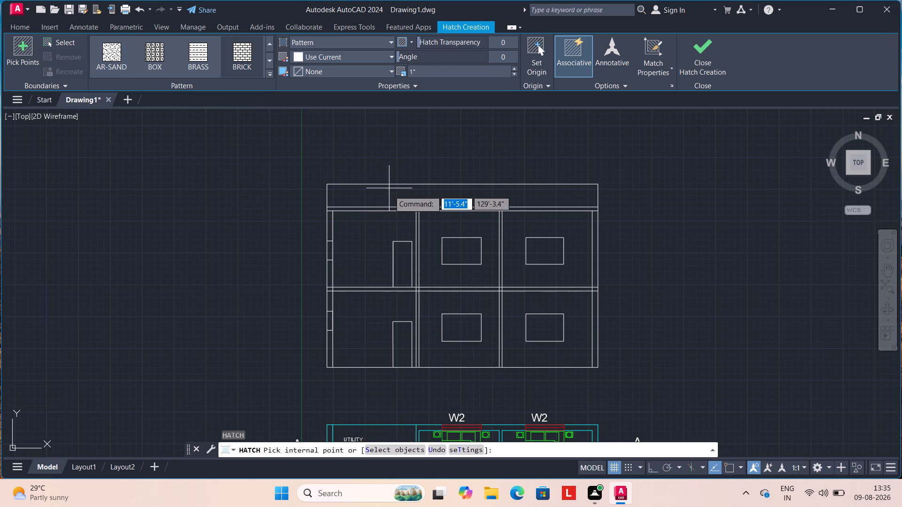
click(388, 193)
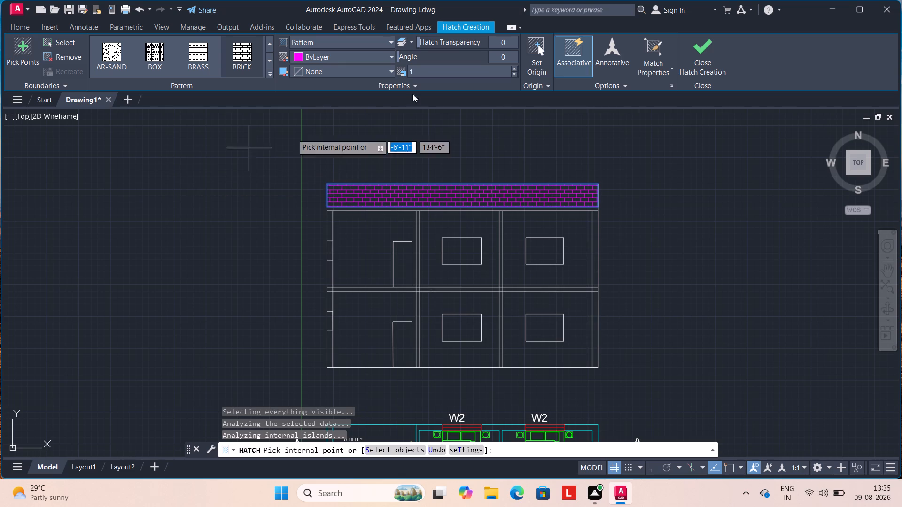
click(696, 57)
Move only the UCS origin to an empty spot well to the left of the floor plans.
scroll(657, 243, down, 1)
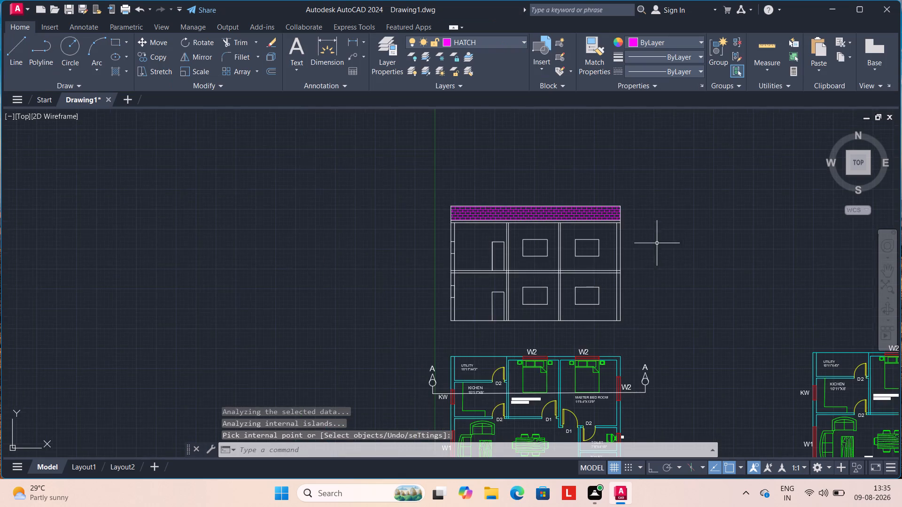
scroll(654, 270, down, 1)
middle_drag(671, 300, 495, 197)
scroll(671, 300, down, 1)
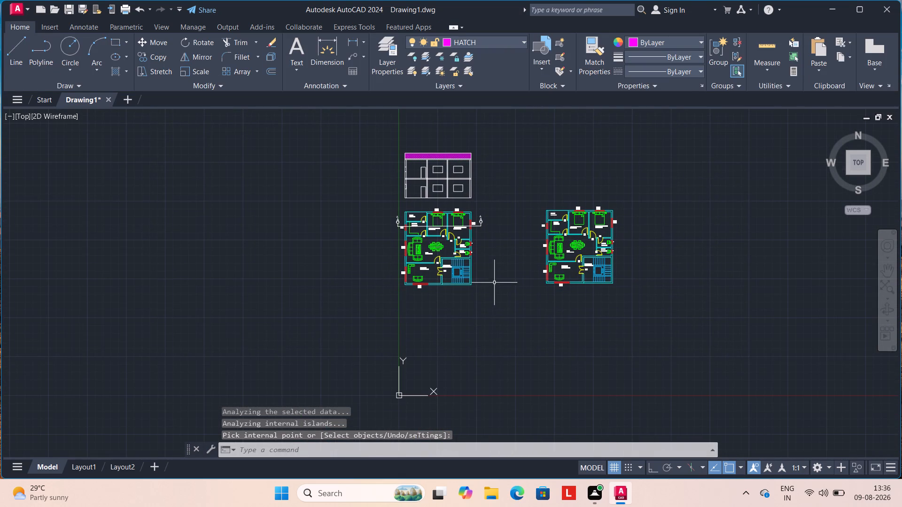
click(399, 396)
click(235, 353)
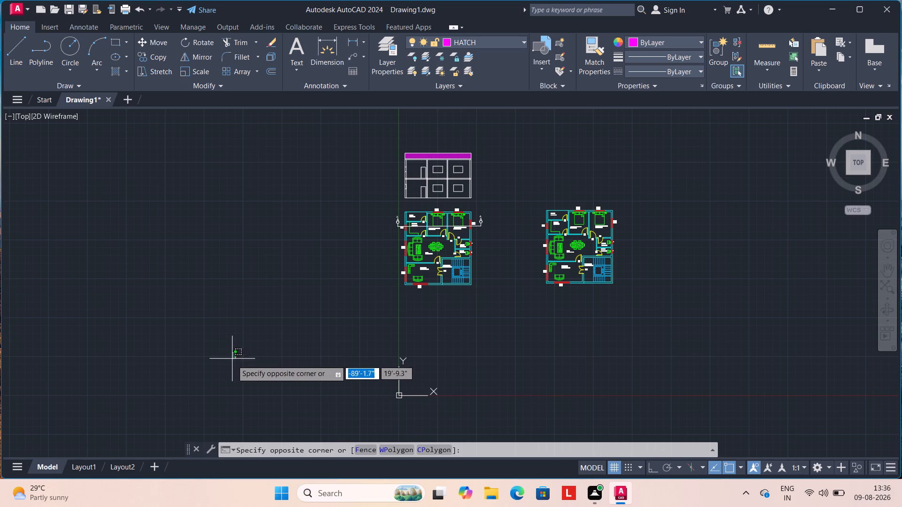
click(291, 375)
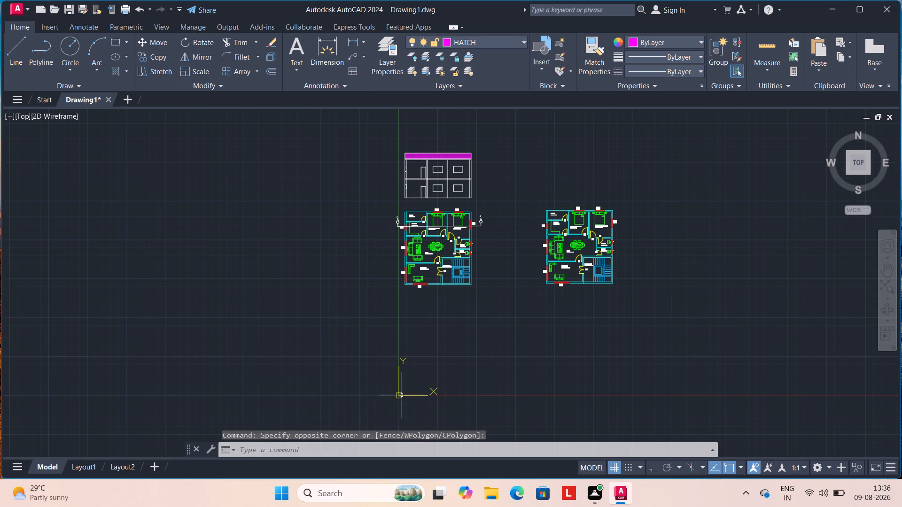
click(401, 395)
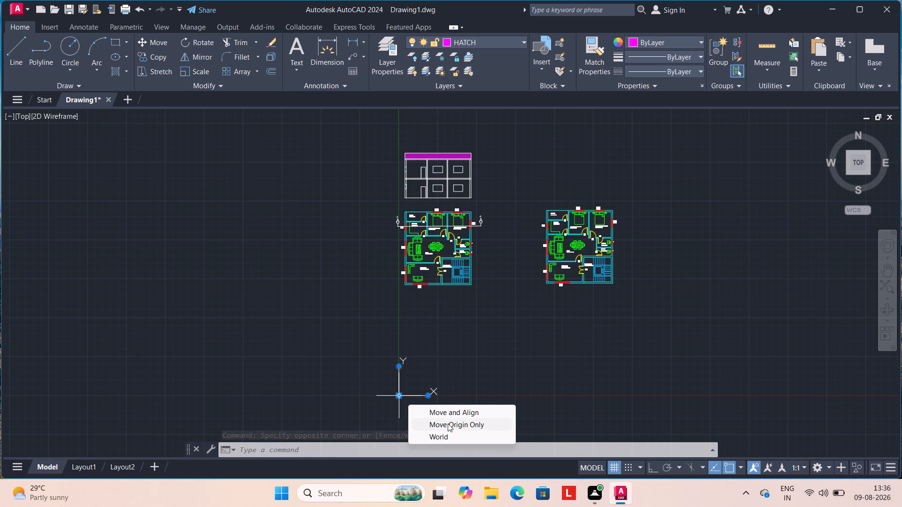
click(448, 426)
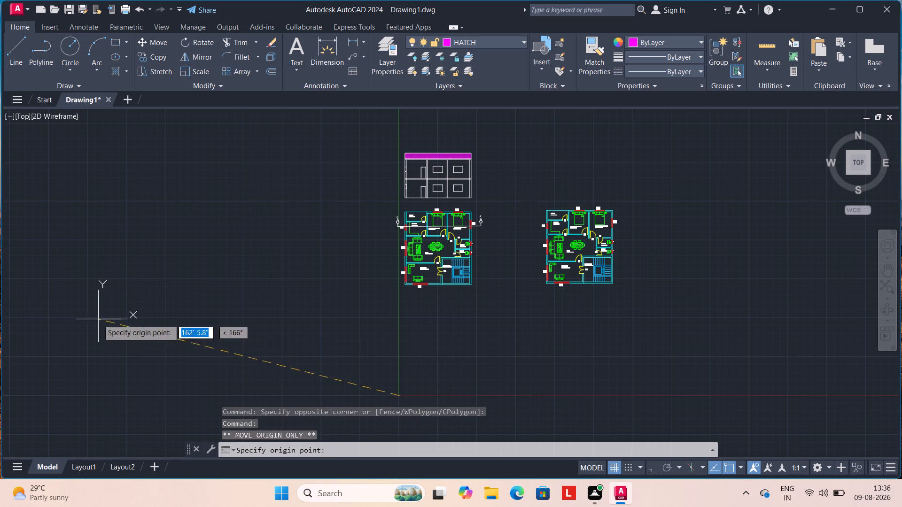
click(78, 310)
Copy the complete second floor plan, the one without the section line, into the empty space on its right.
scroll(250, 334, down, 1)
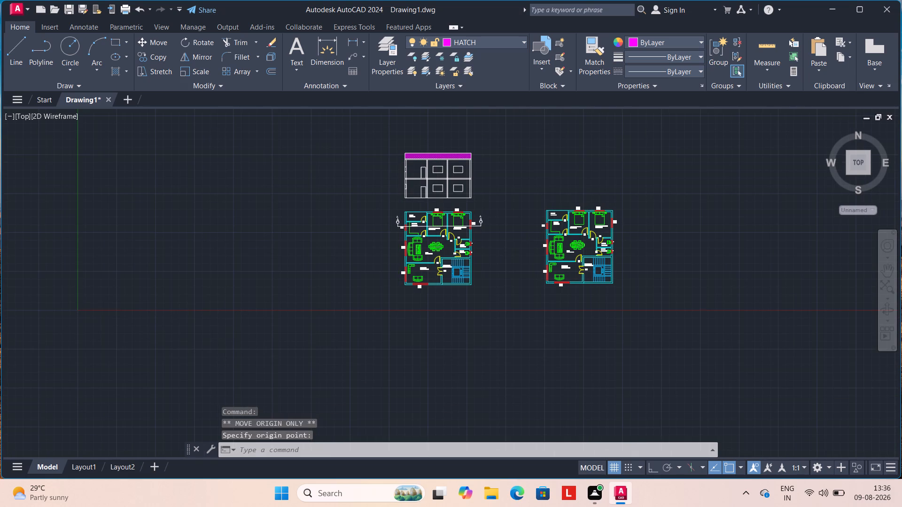
scroll(247, 344, down, 1)
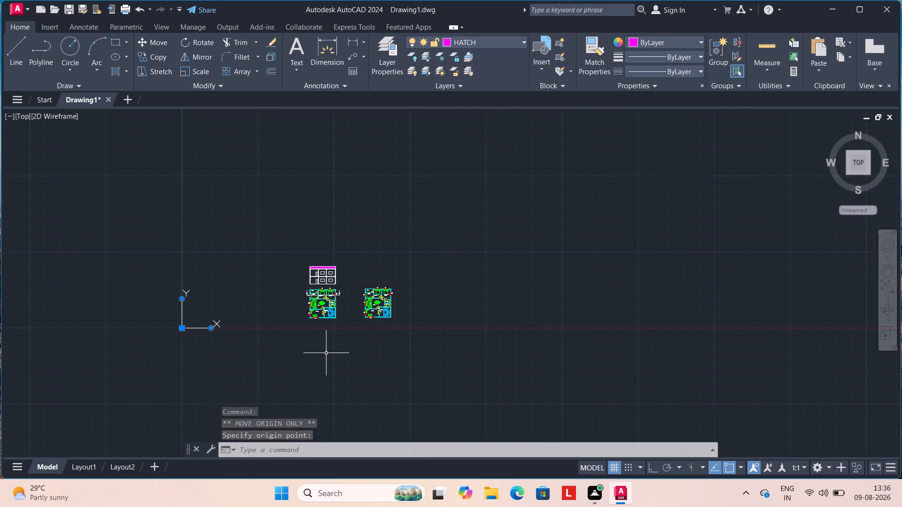
scroll(352, 343, up, 3)
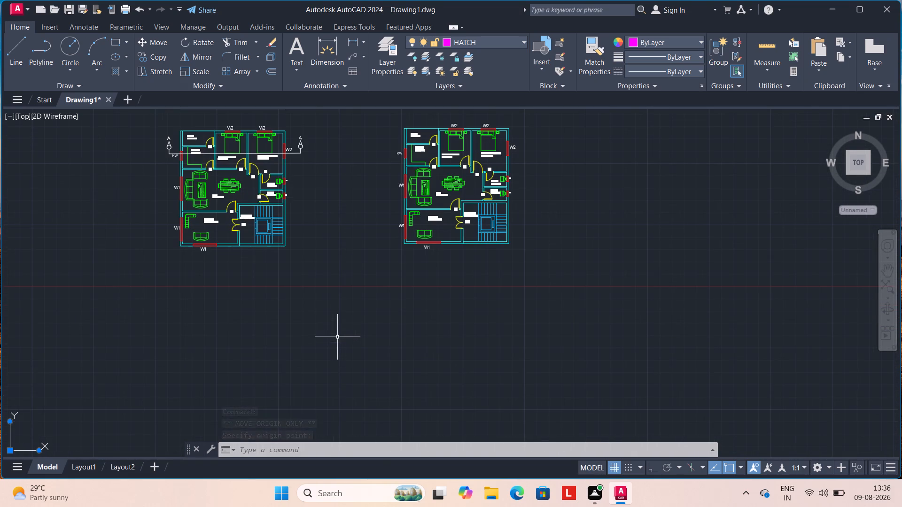
scroll(351, 190, down, 1)
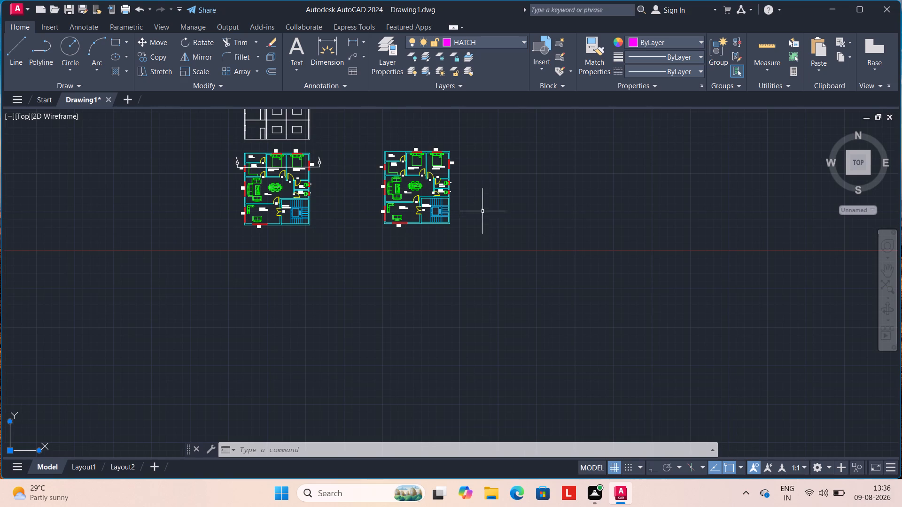
middle_drag(470, 150, 479, 186)
scroll(474, 163, up, 1)
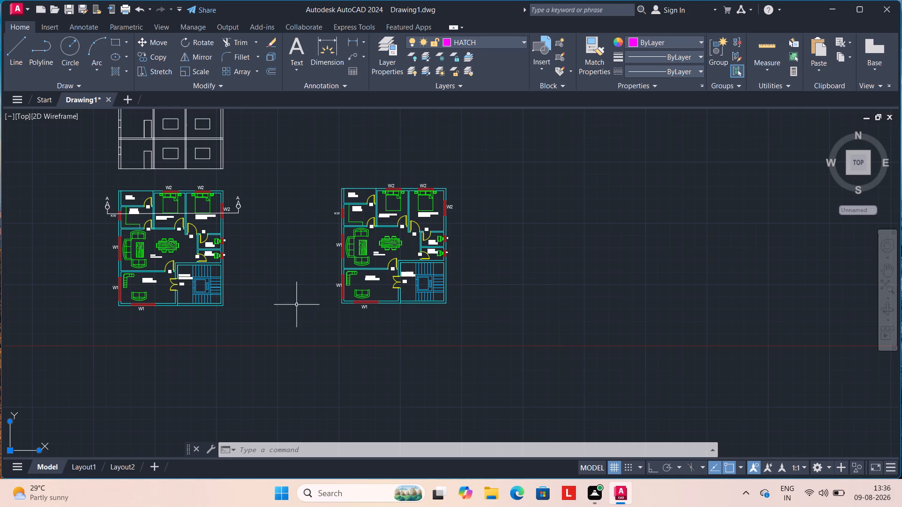
scroll(296, 304, up, 1)
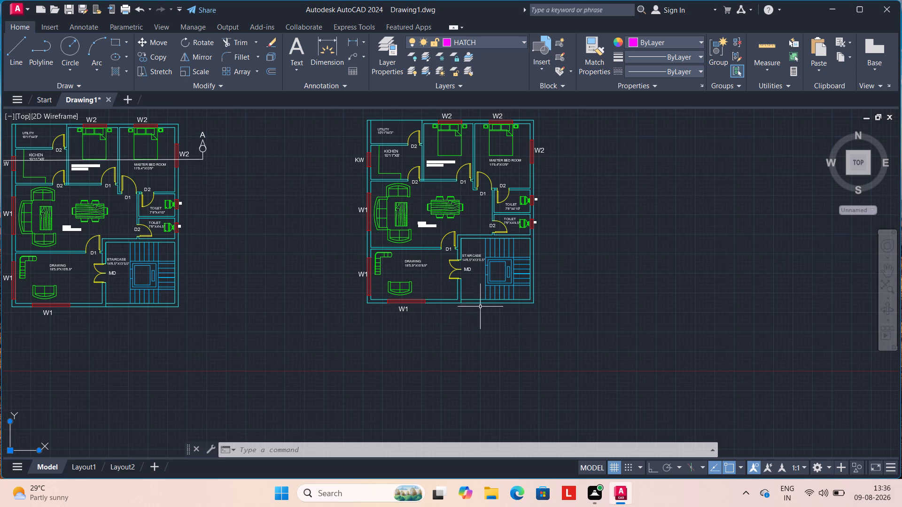
scroll(548, 266, down, 2)
scroll(584, 209, up, 1)
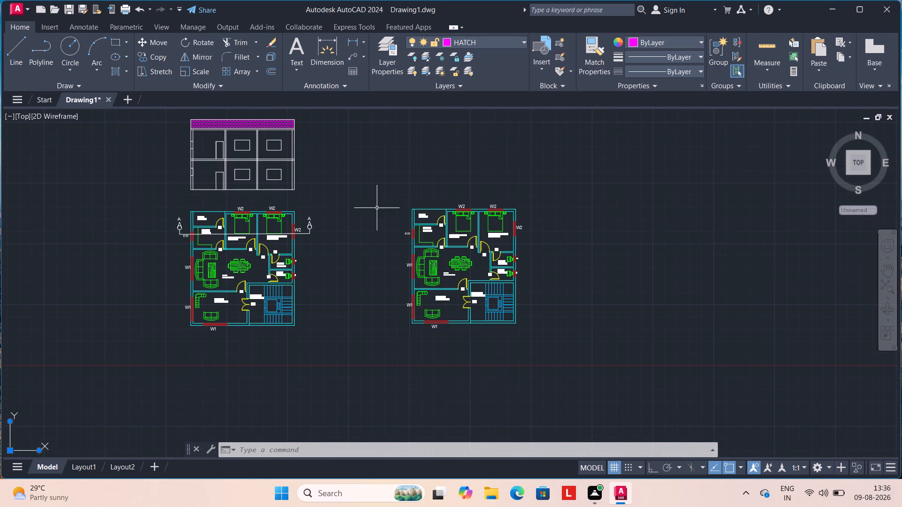
click(387, 191)
drag(387, 191, 550, 170)
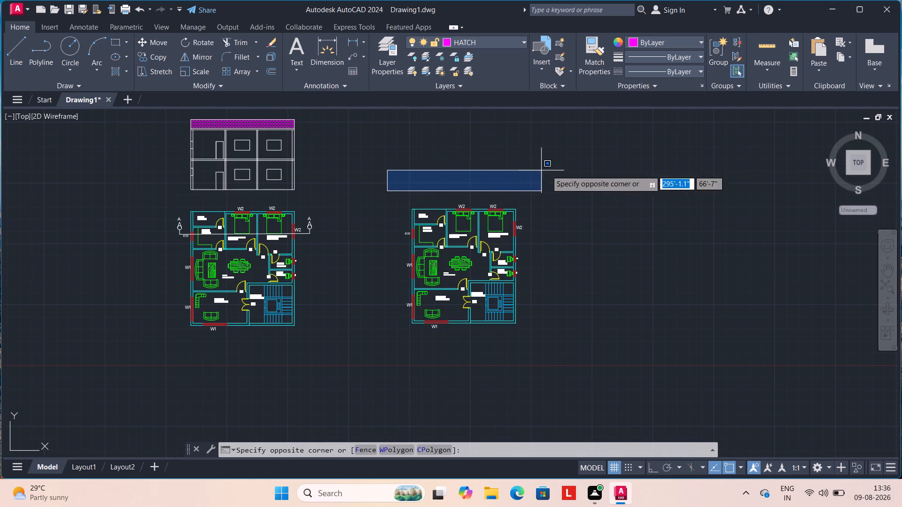
drag(550, 170, 581, 359)
click(581, 359)
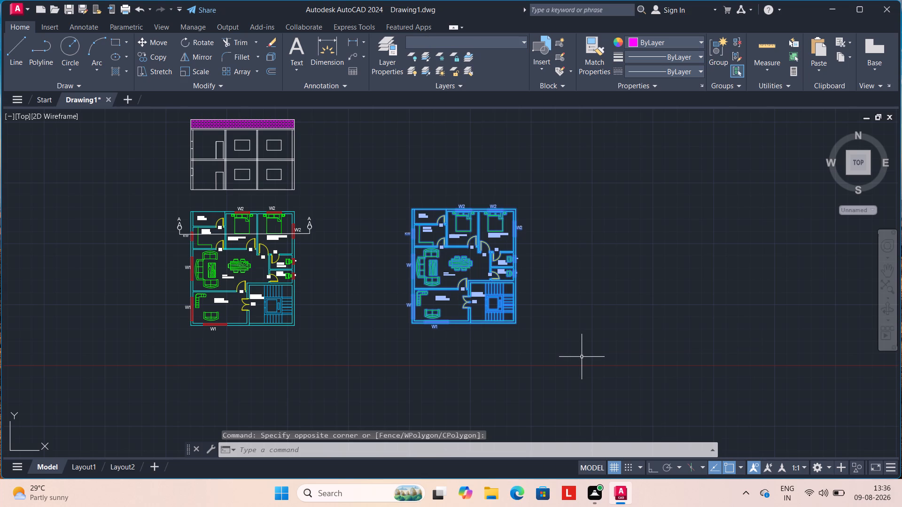
text(CO)
key(Return)
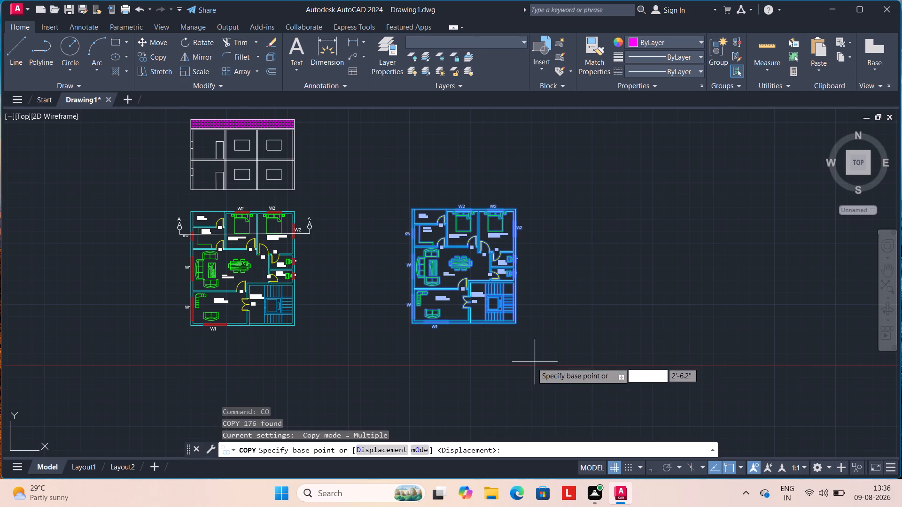
drag(467, 323, 472, 323)
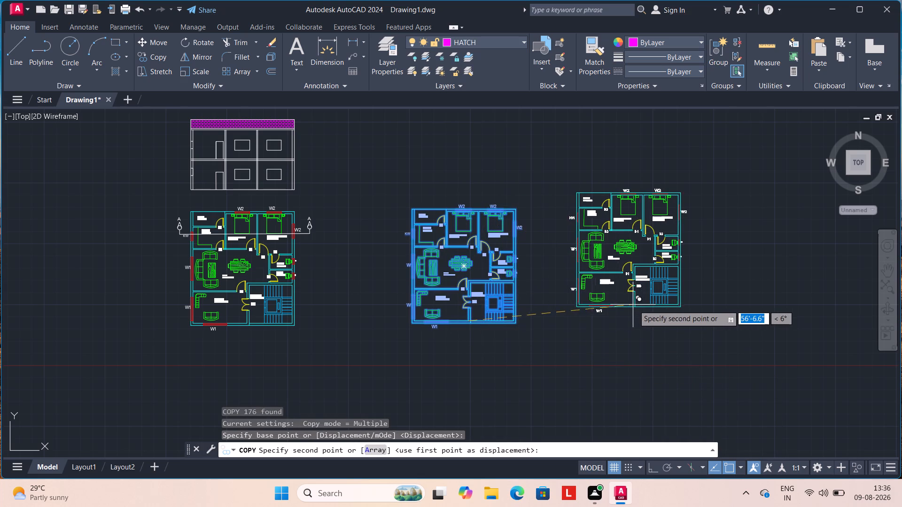
click(626, 319)
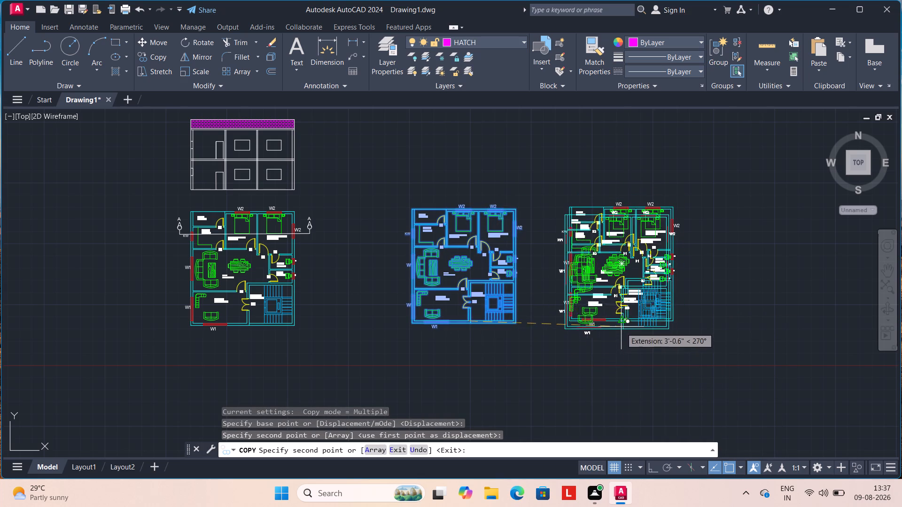
key(Escape)
Make TEXT the current layer.
middle_drag(708, 336, 599, 304)
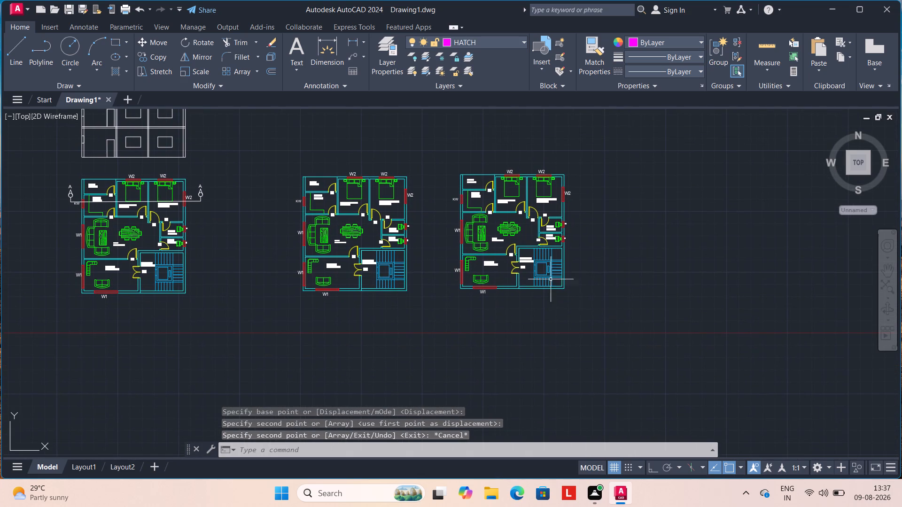
scroll(437, 148, up, 1)
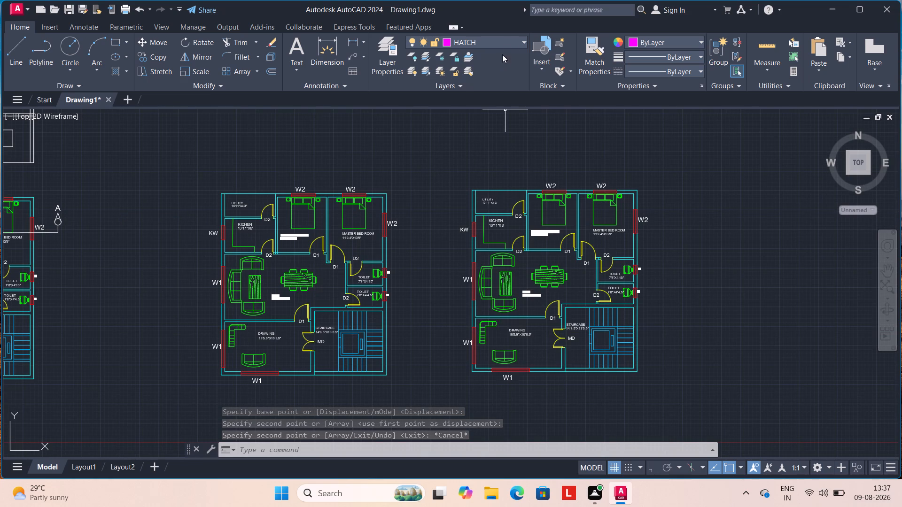
click(525, 41)
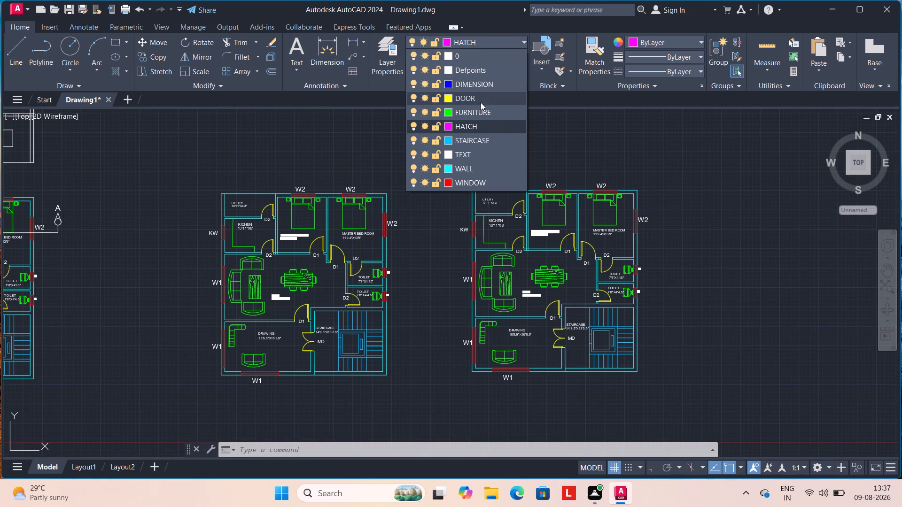
click(481, 154)
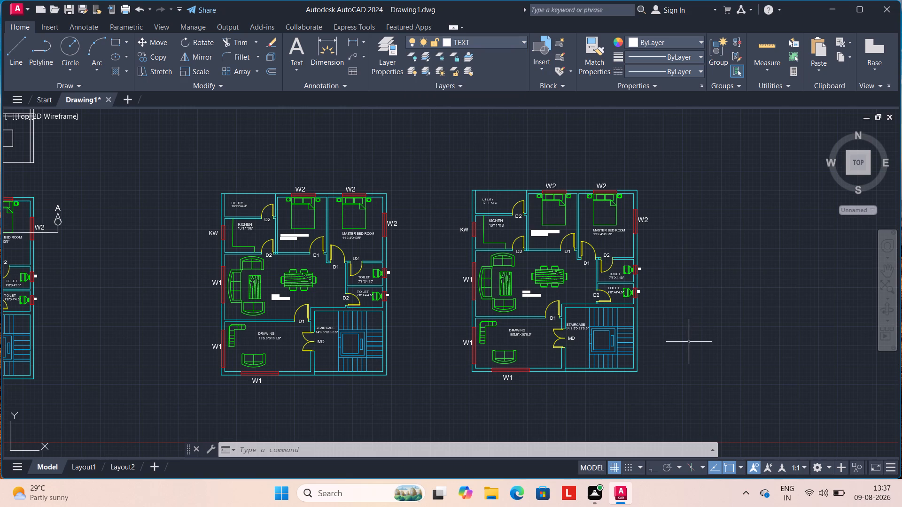
Check the drawing's layers and their settings in the Layer Properties Manager, then close it.
click(461, 83)
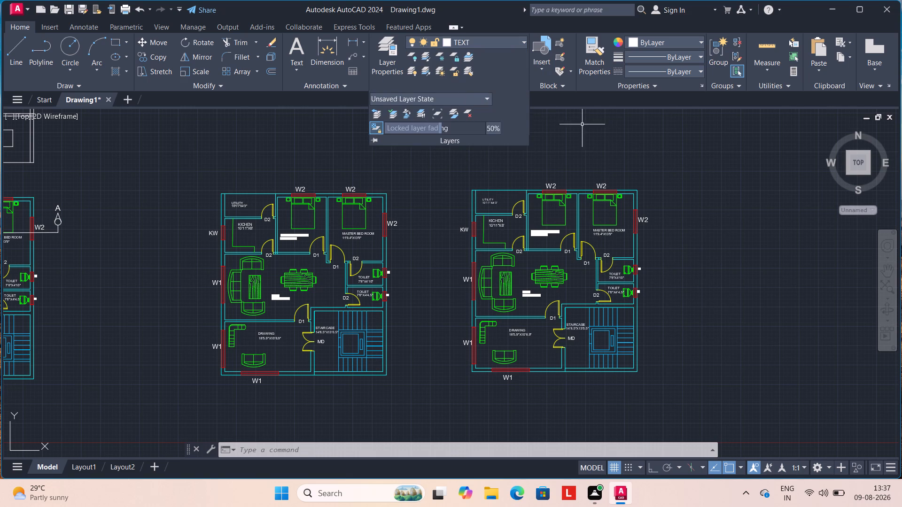
click(590, 130)
click(492, 129)
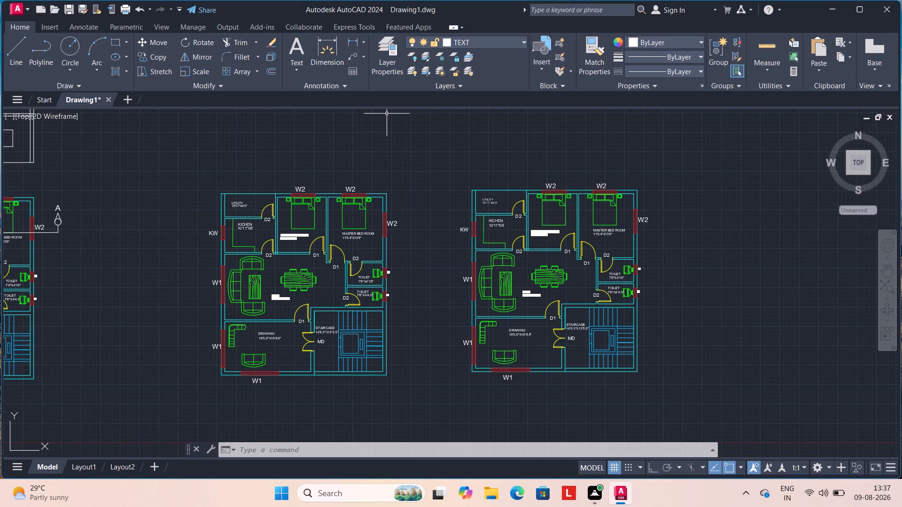
click(388, 69)
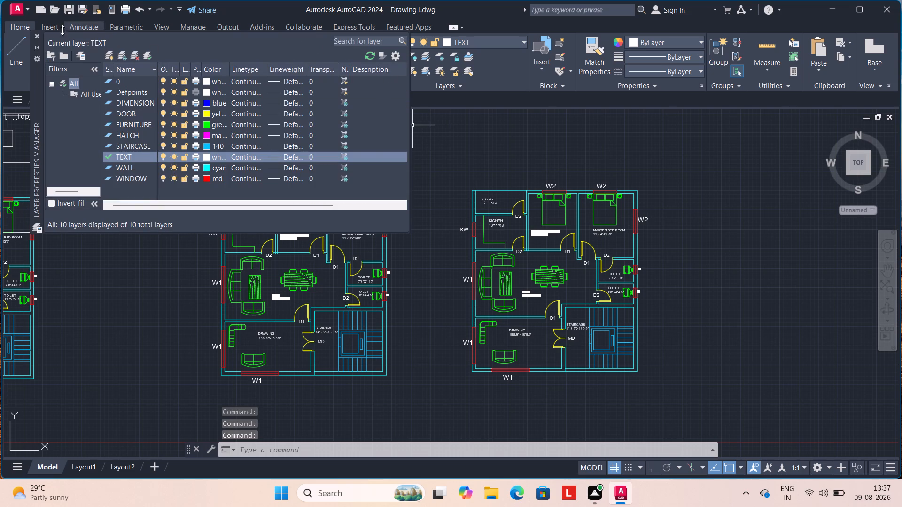
click(37, 36)
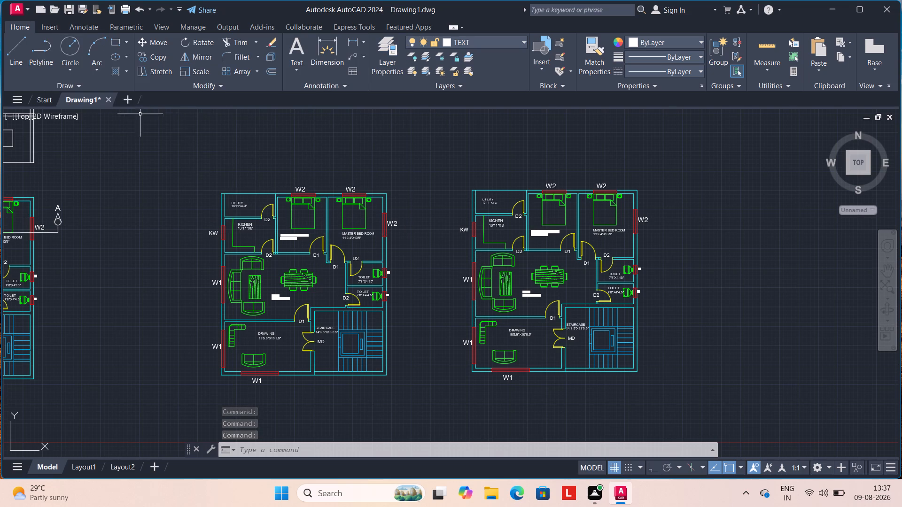
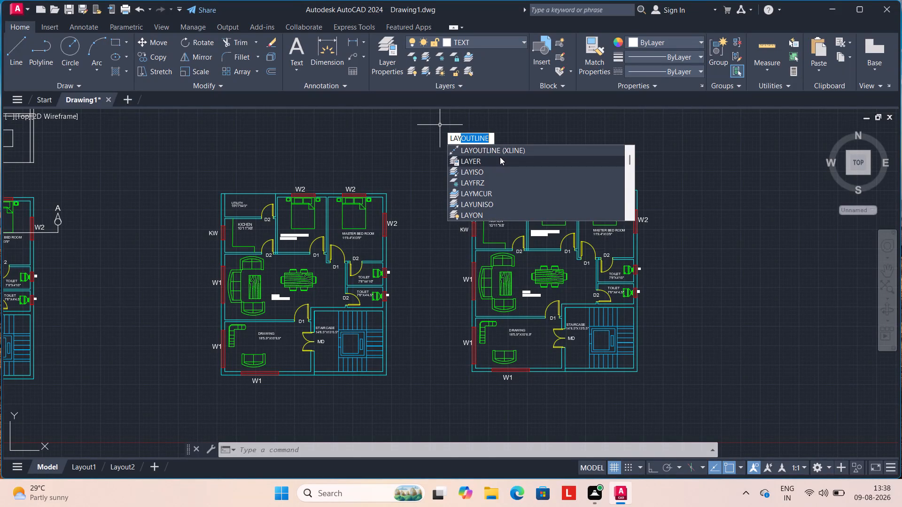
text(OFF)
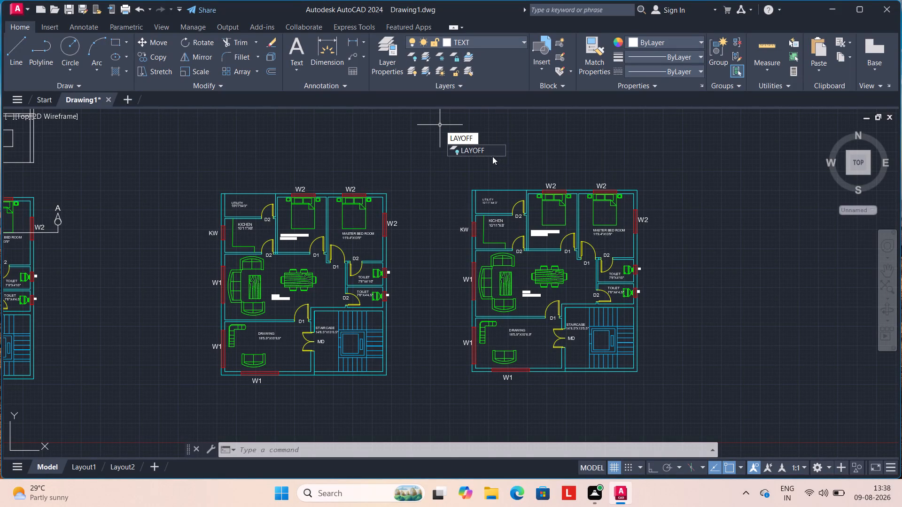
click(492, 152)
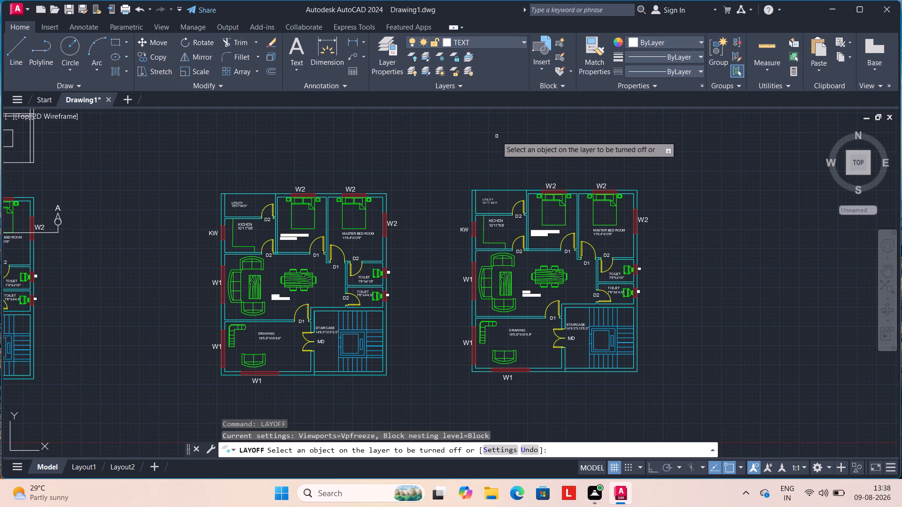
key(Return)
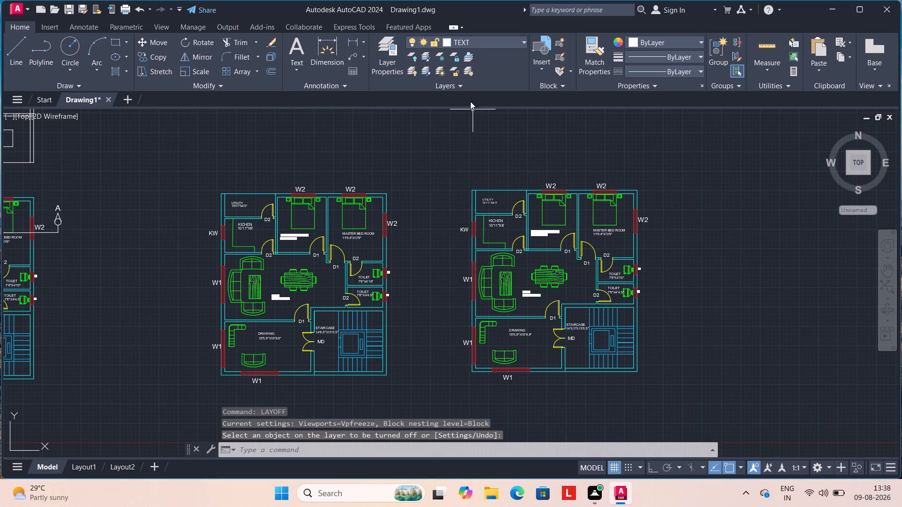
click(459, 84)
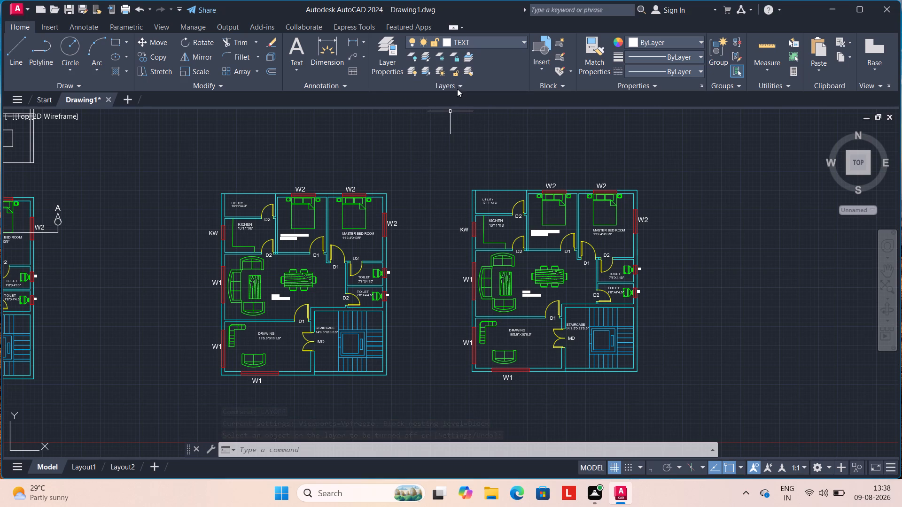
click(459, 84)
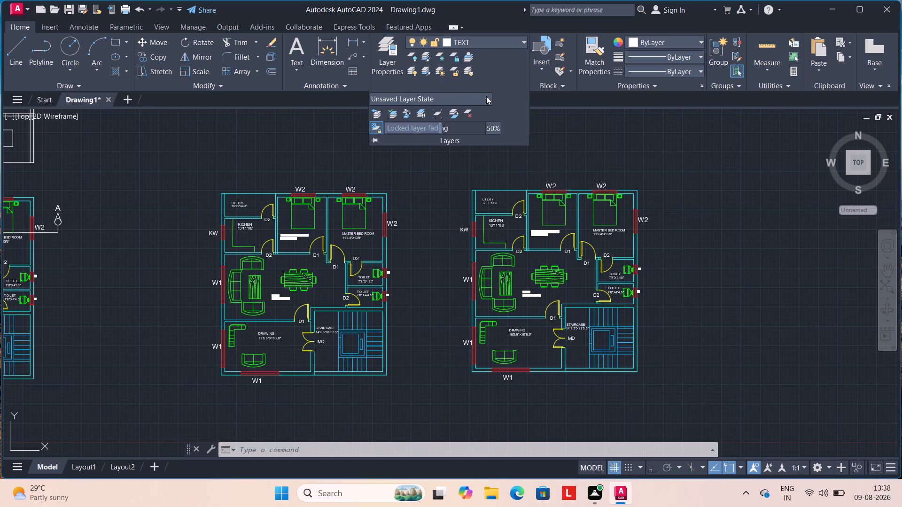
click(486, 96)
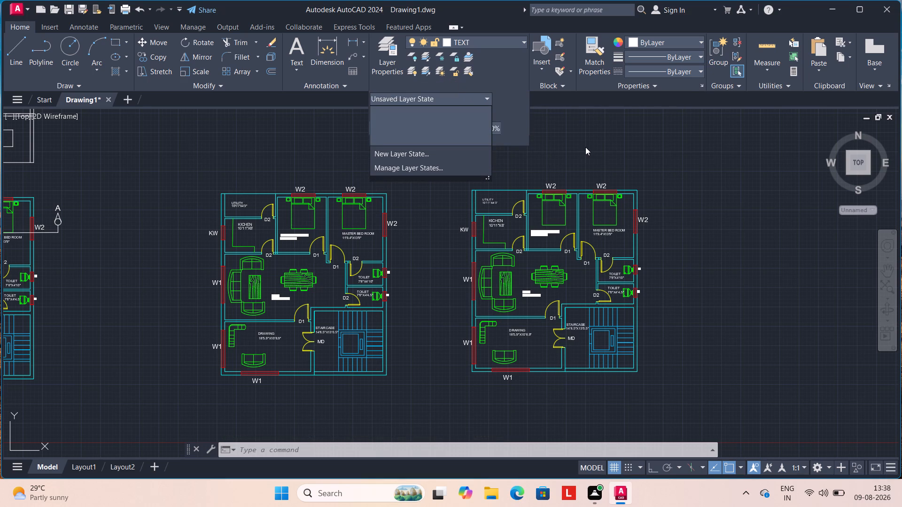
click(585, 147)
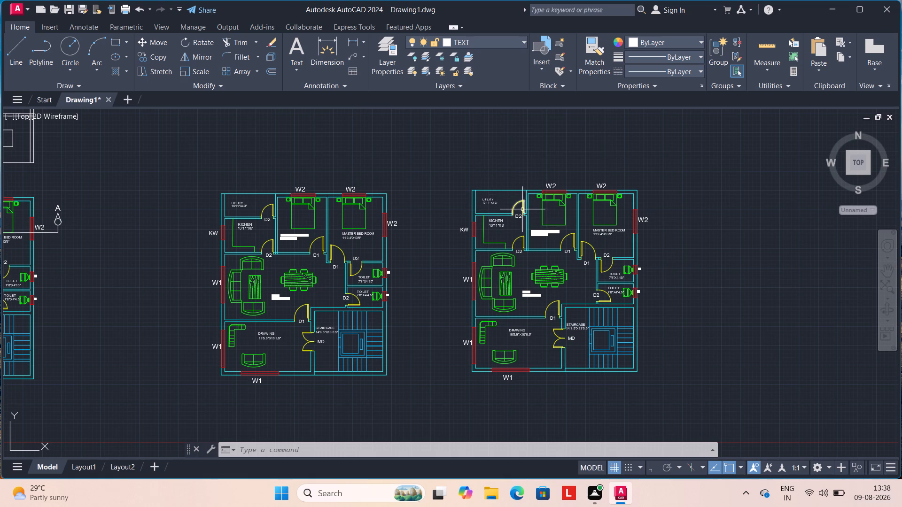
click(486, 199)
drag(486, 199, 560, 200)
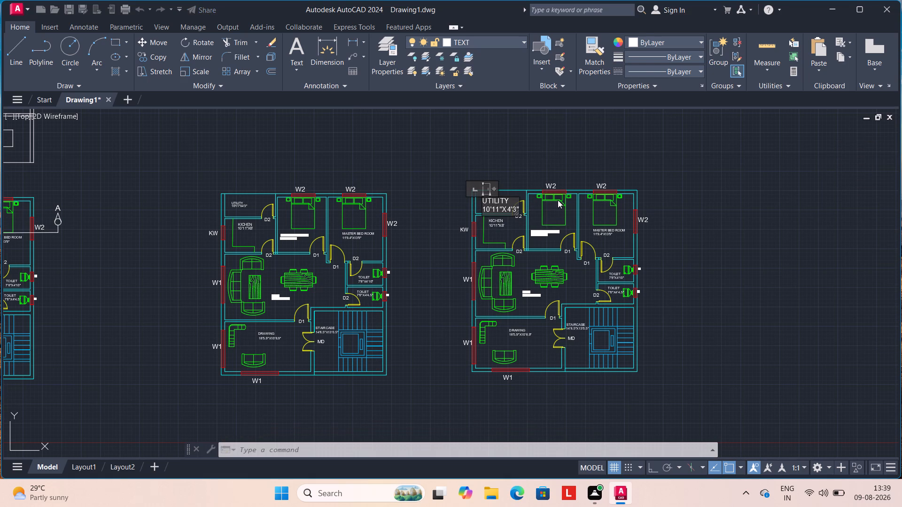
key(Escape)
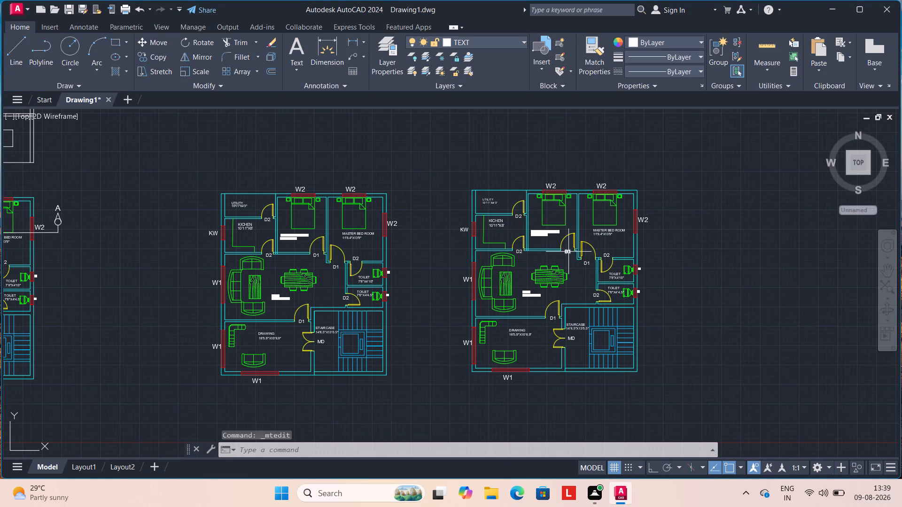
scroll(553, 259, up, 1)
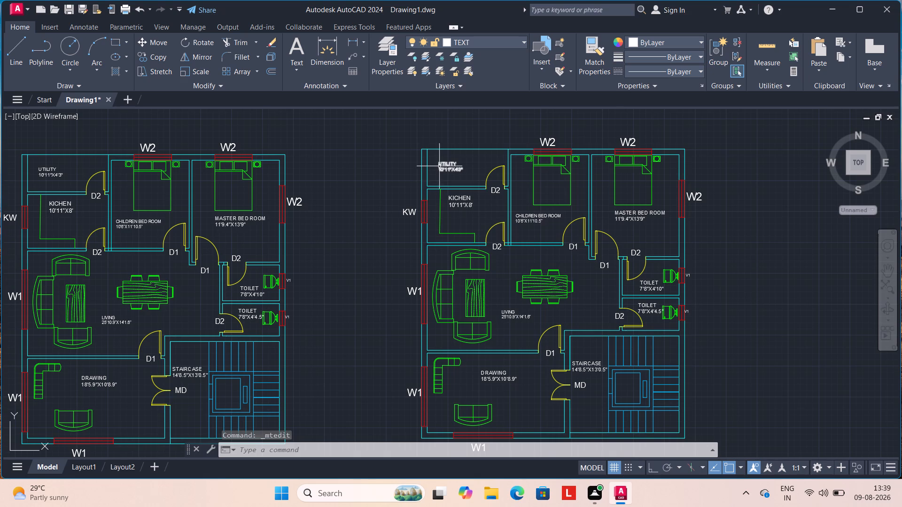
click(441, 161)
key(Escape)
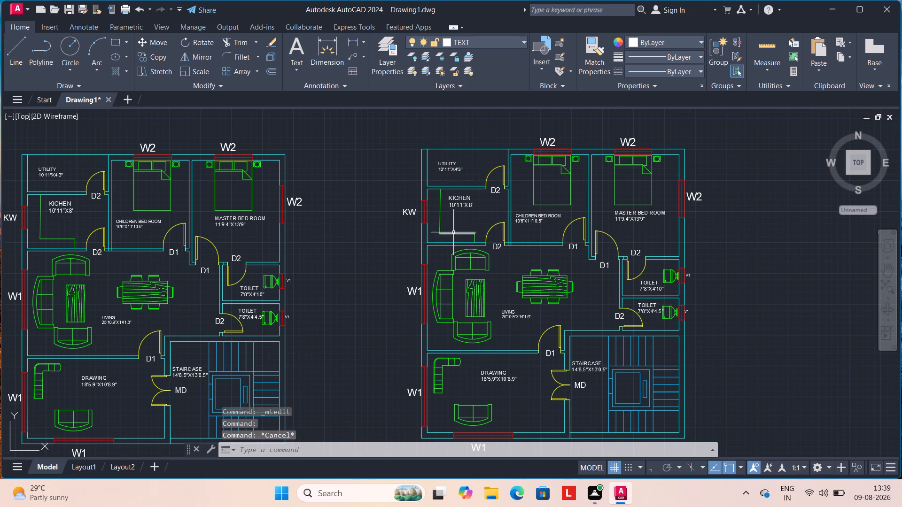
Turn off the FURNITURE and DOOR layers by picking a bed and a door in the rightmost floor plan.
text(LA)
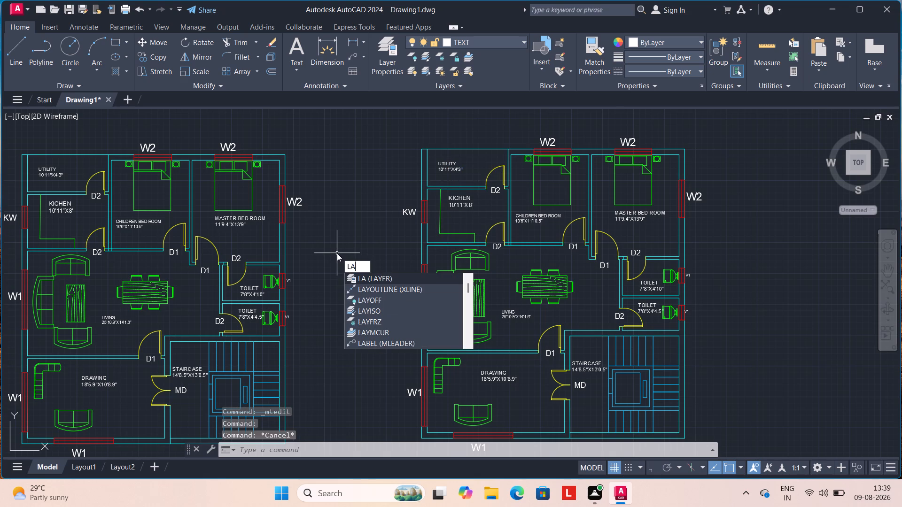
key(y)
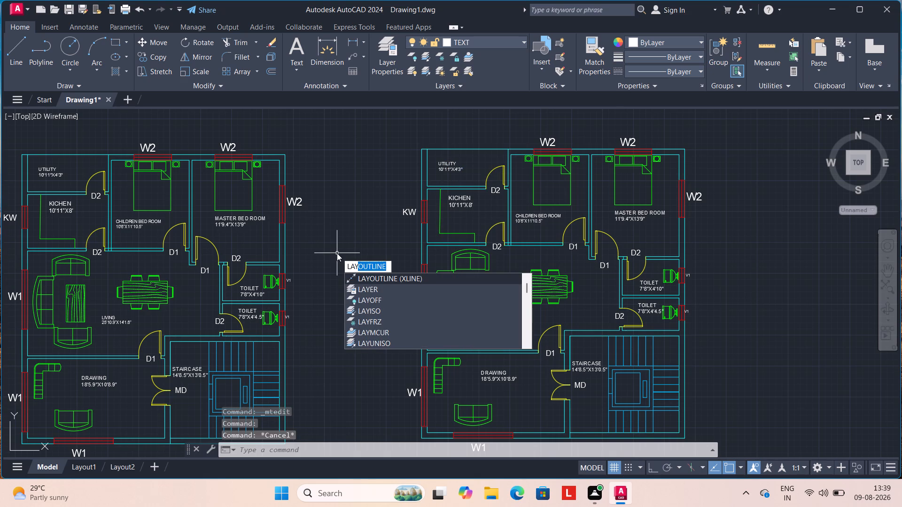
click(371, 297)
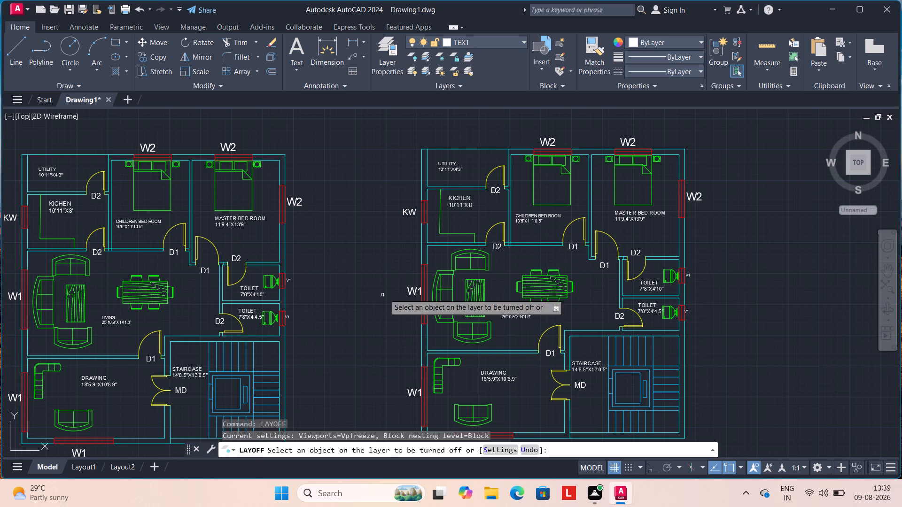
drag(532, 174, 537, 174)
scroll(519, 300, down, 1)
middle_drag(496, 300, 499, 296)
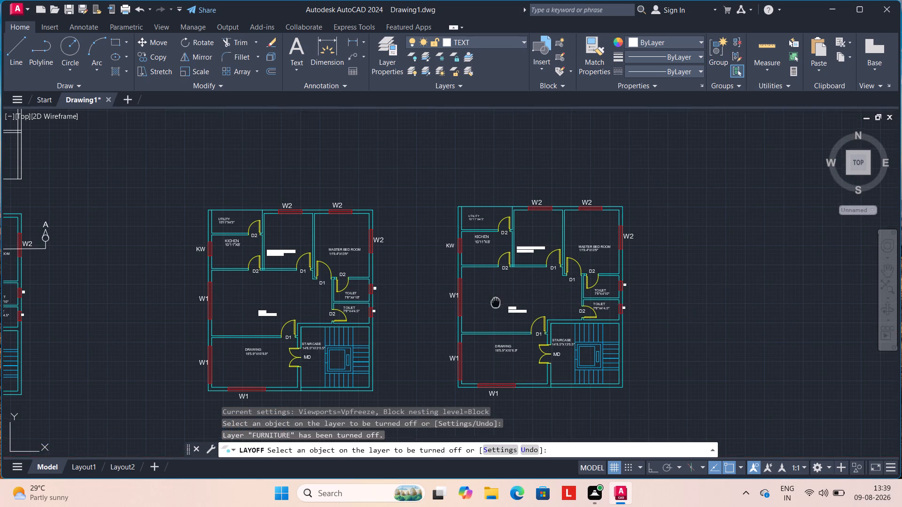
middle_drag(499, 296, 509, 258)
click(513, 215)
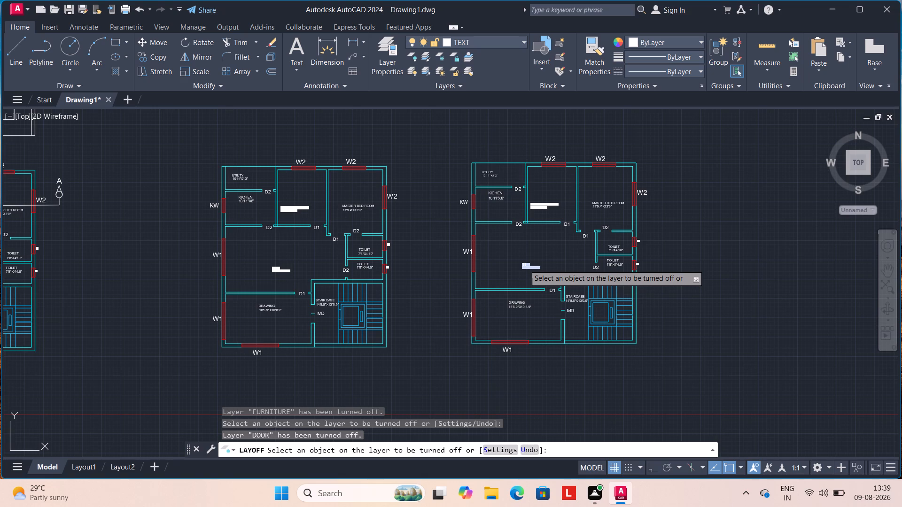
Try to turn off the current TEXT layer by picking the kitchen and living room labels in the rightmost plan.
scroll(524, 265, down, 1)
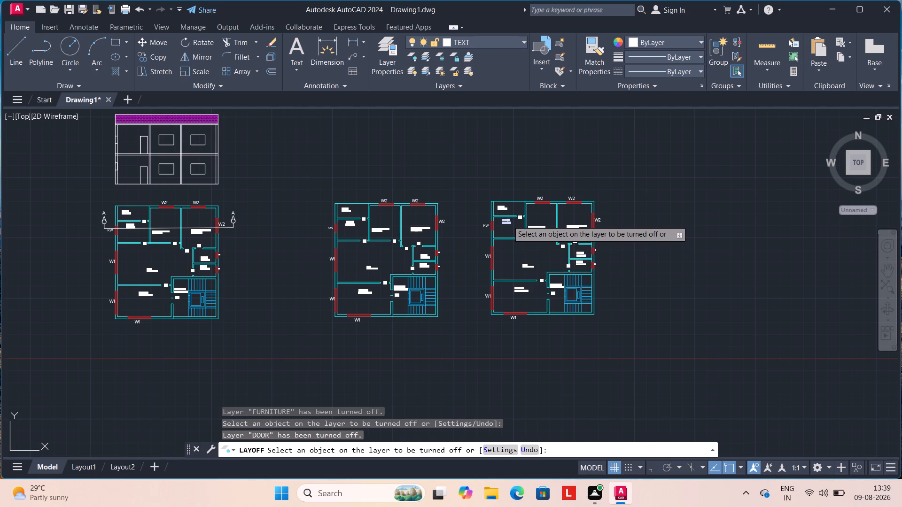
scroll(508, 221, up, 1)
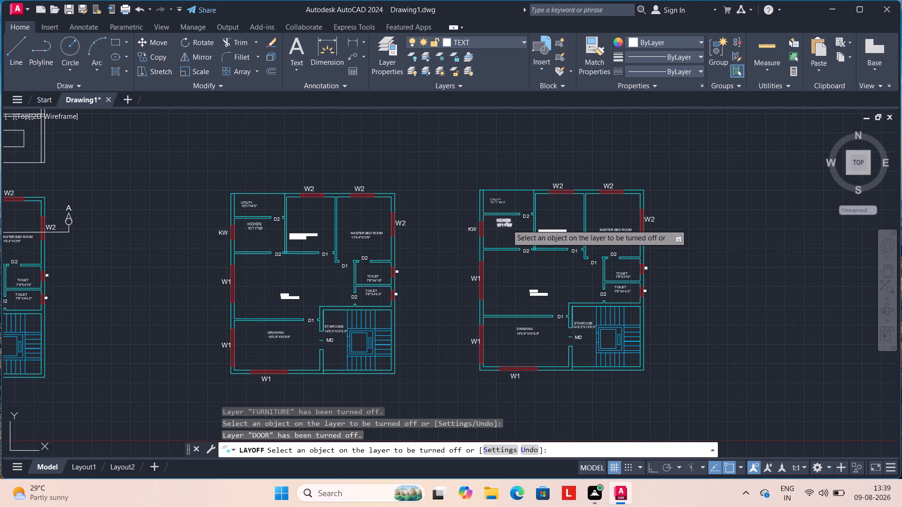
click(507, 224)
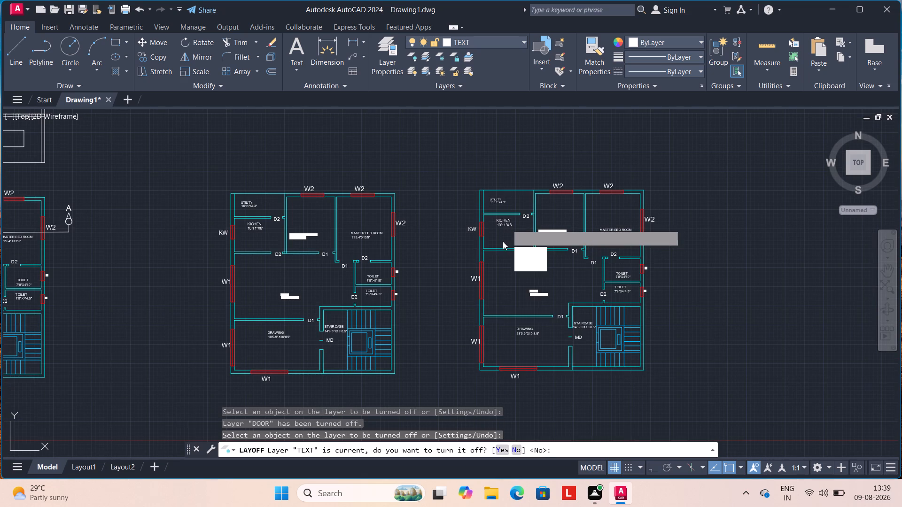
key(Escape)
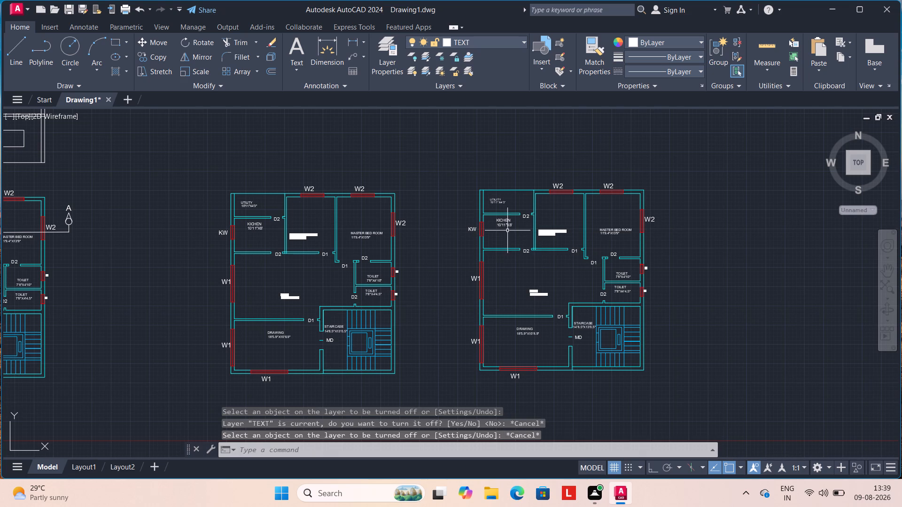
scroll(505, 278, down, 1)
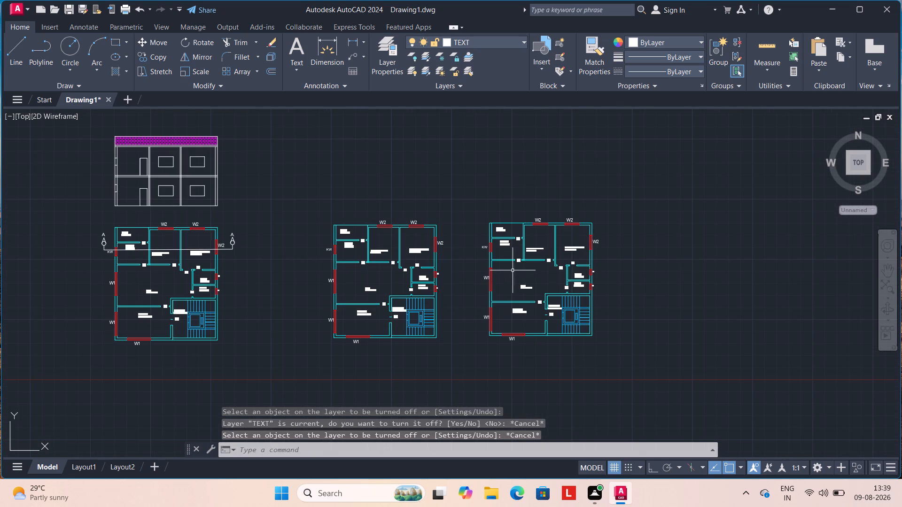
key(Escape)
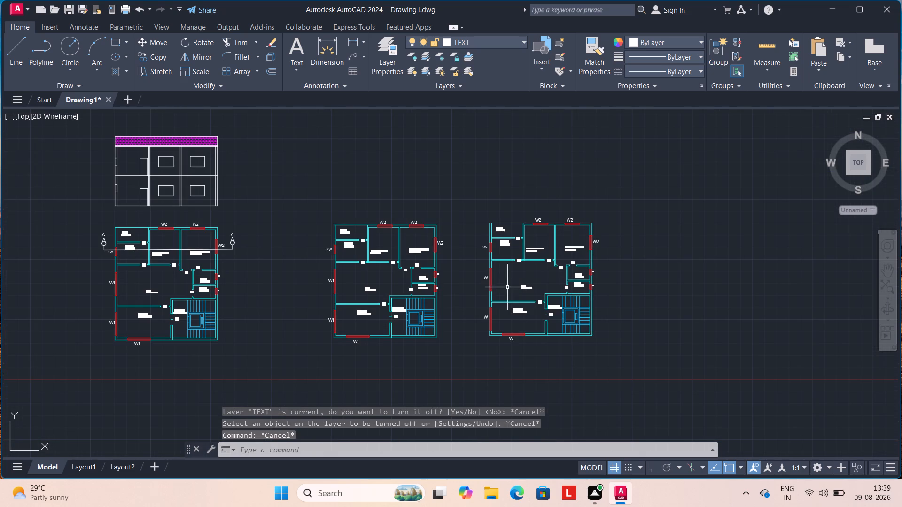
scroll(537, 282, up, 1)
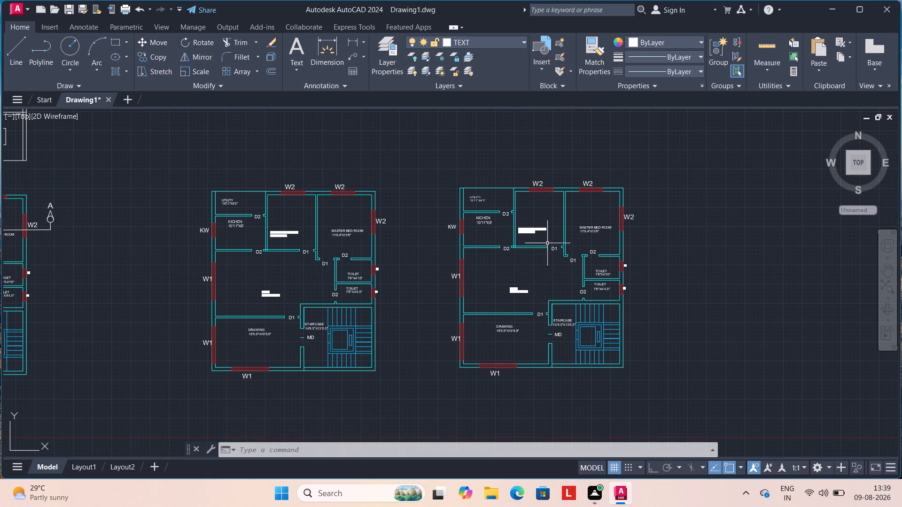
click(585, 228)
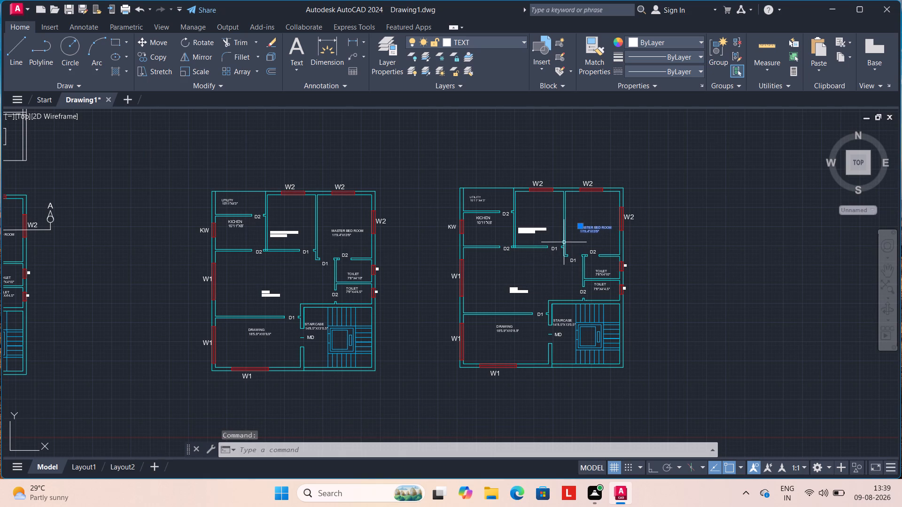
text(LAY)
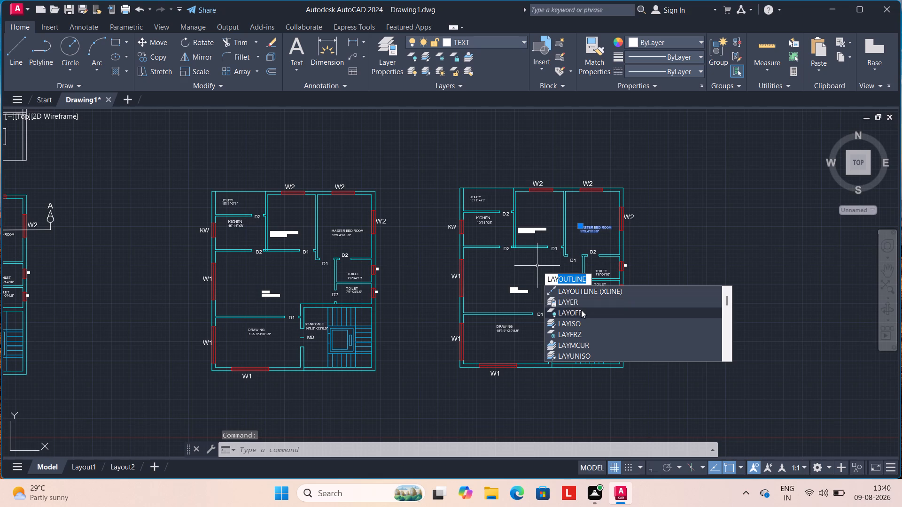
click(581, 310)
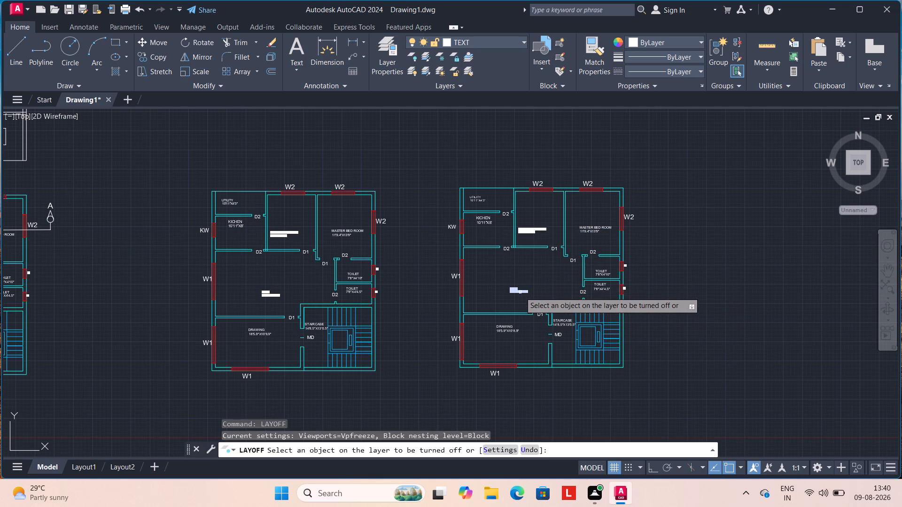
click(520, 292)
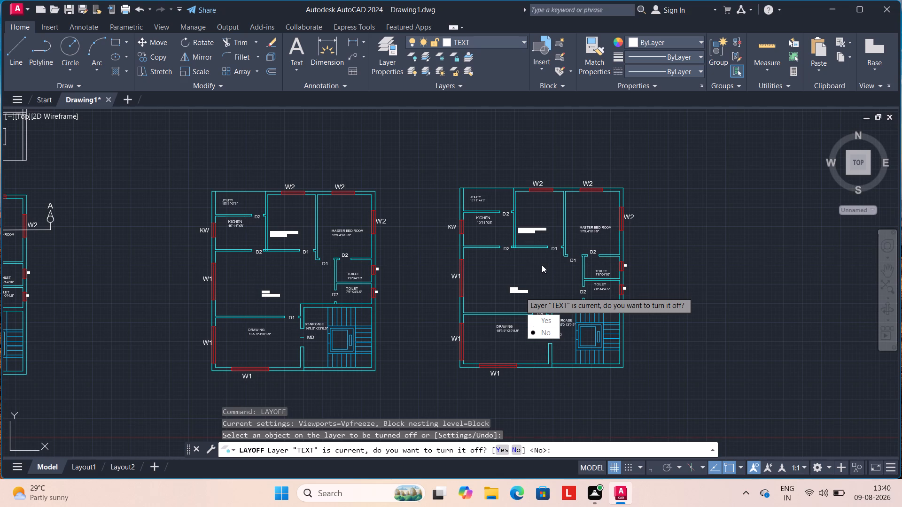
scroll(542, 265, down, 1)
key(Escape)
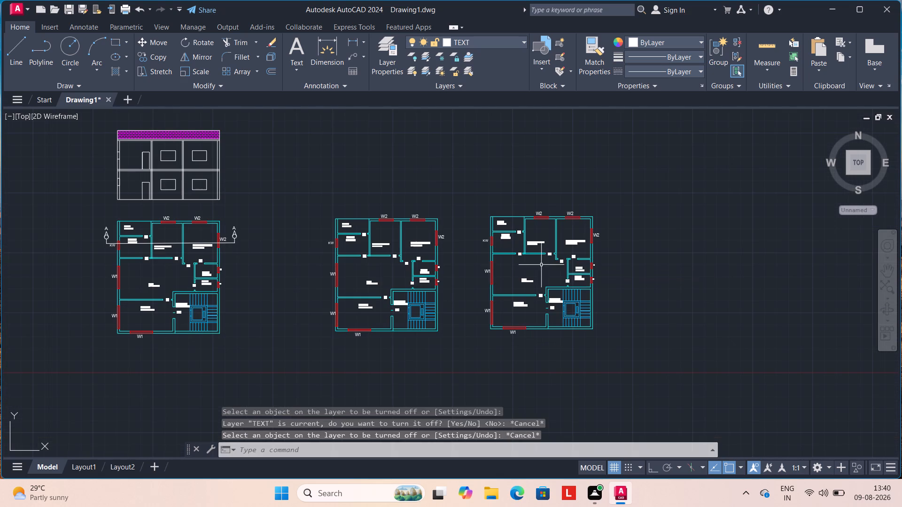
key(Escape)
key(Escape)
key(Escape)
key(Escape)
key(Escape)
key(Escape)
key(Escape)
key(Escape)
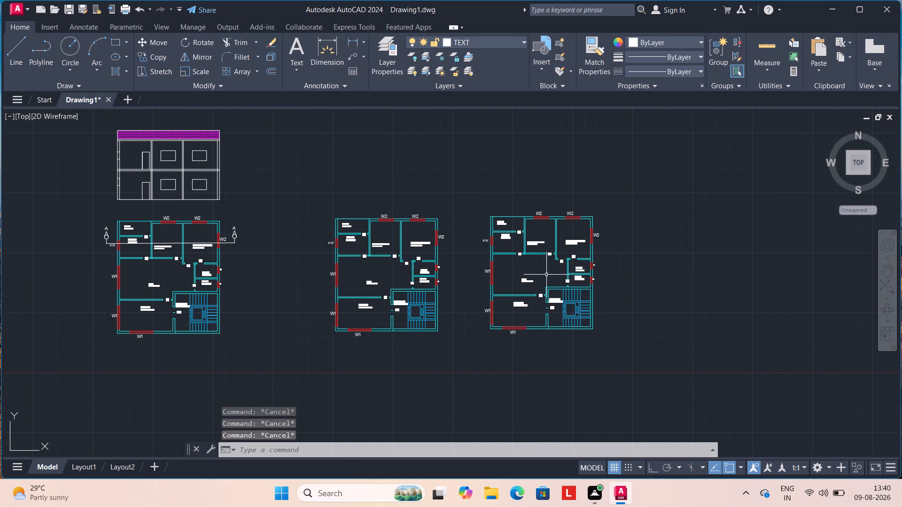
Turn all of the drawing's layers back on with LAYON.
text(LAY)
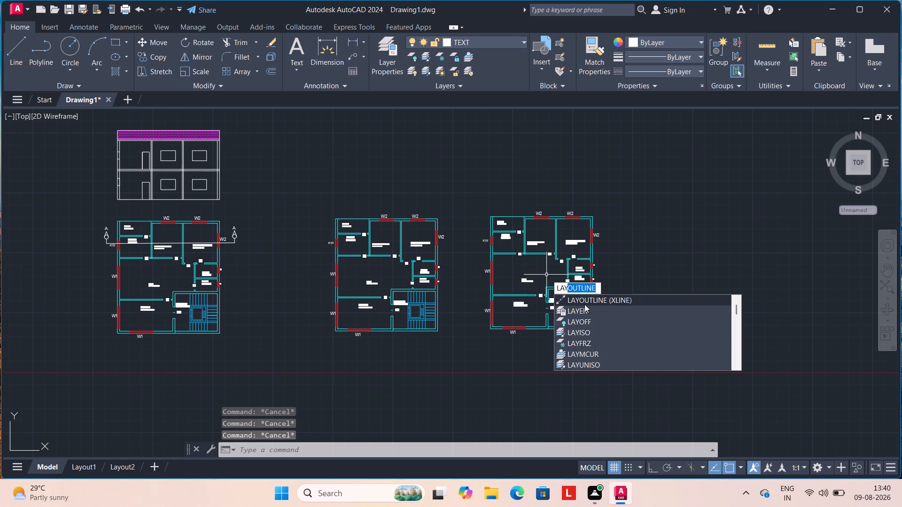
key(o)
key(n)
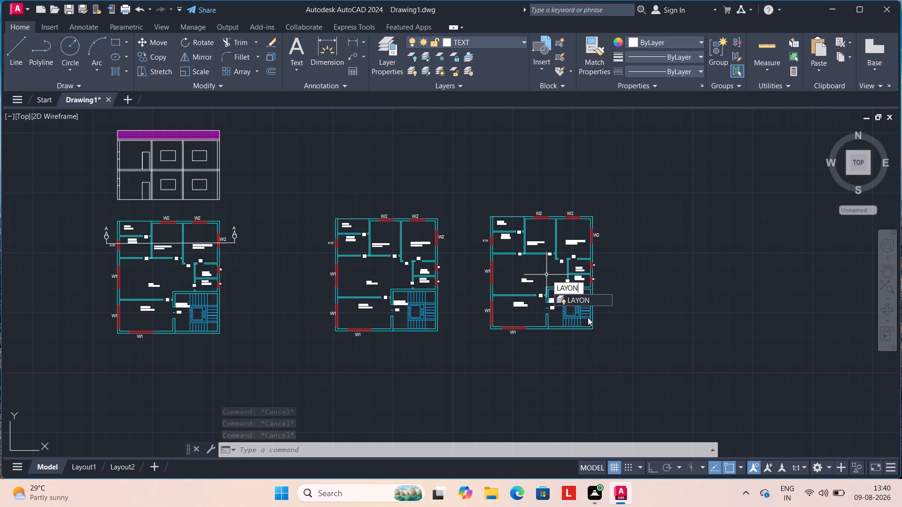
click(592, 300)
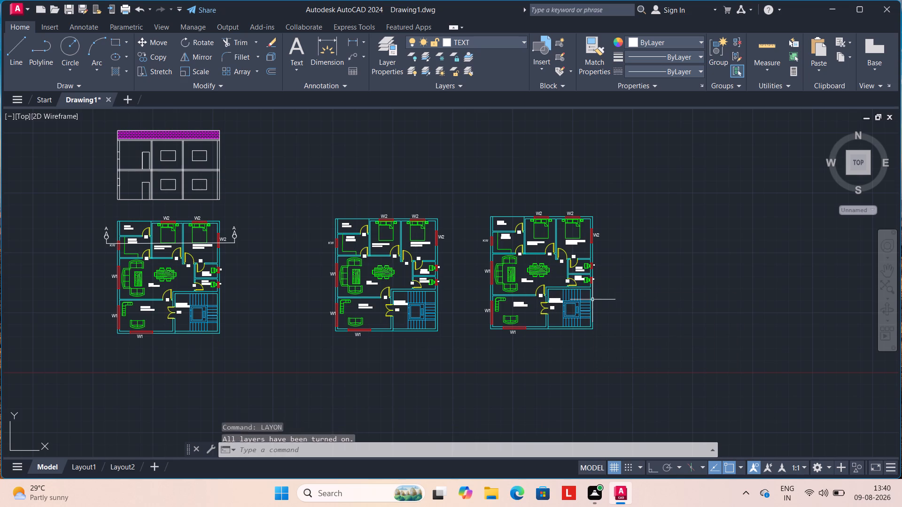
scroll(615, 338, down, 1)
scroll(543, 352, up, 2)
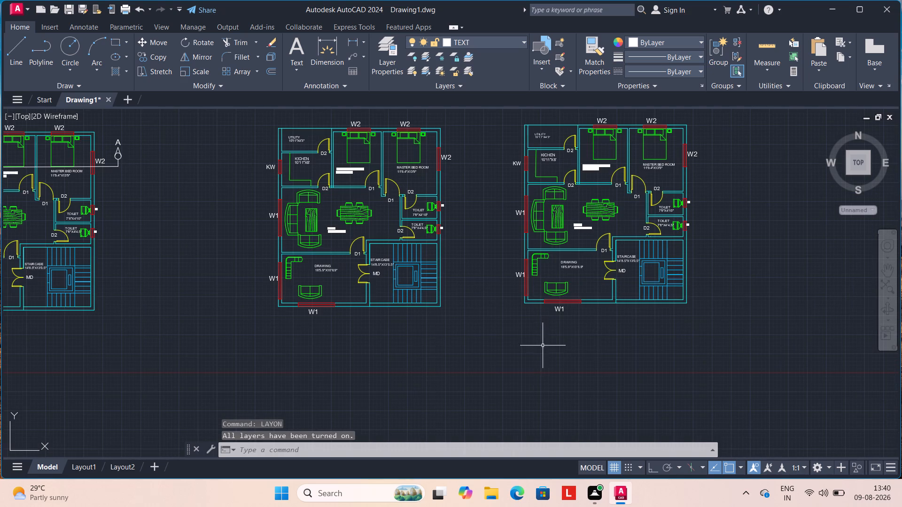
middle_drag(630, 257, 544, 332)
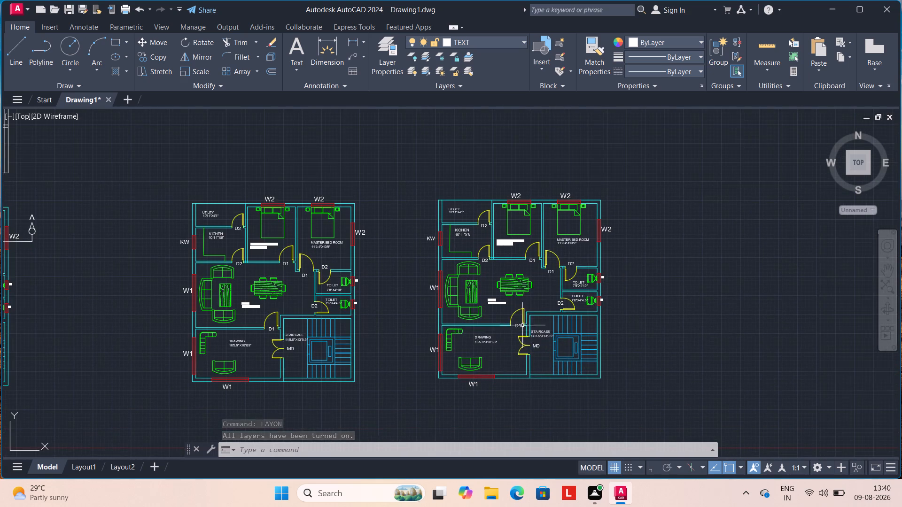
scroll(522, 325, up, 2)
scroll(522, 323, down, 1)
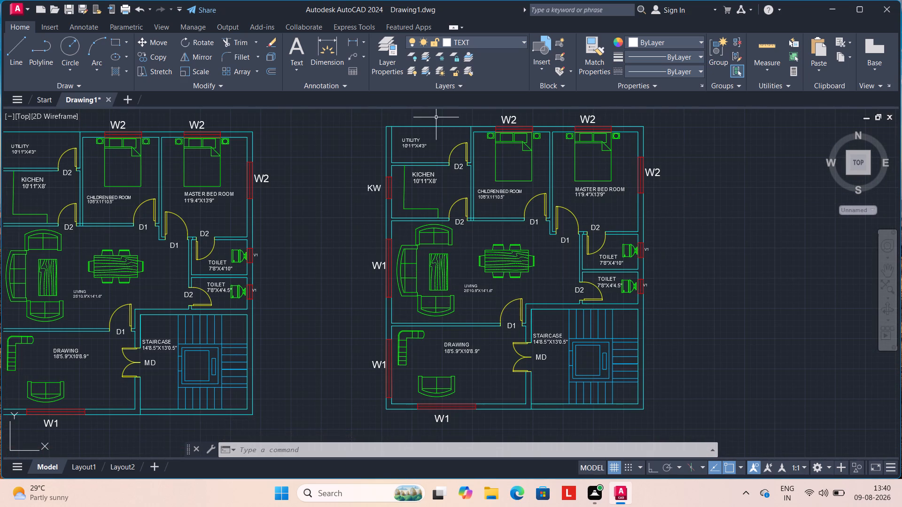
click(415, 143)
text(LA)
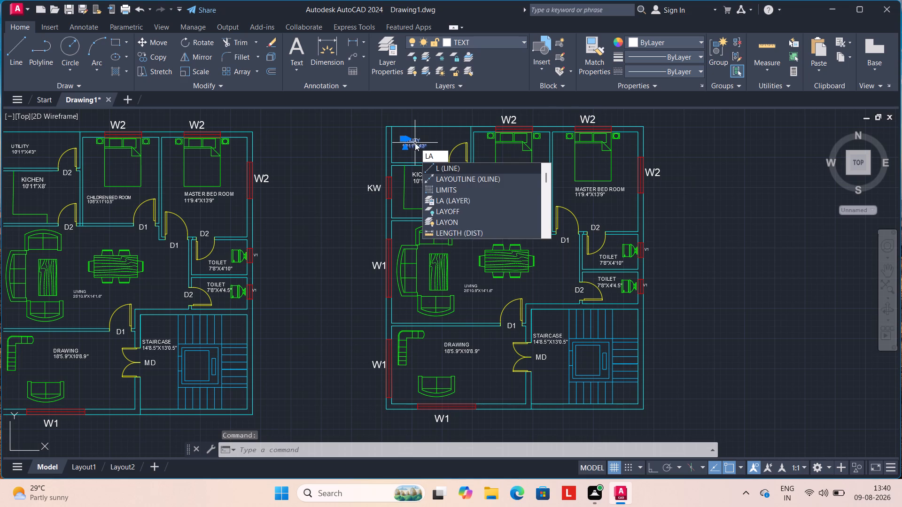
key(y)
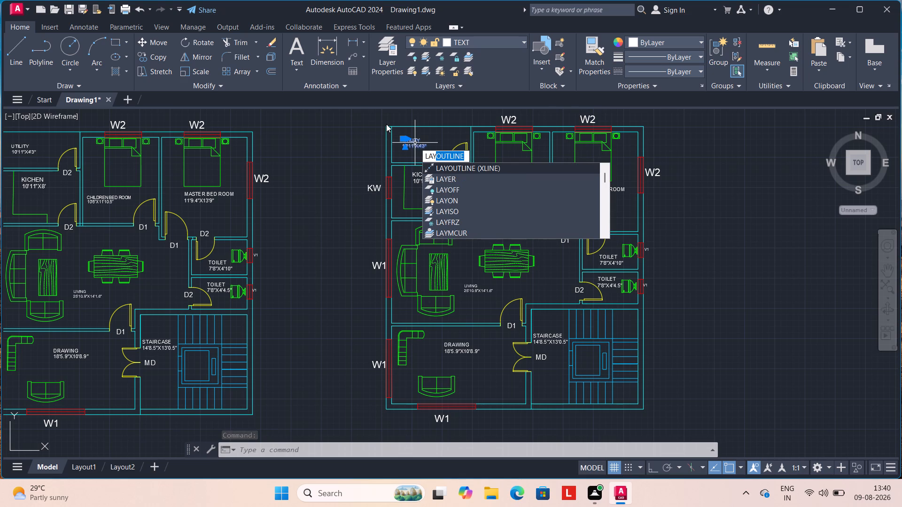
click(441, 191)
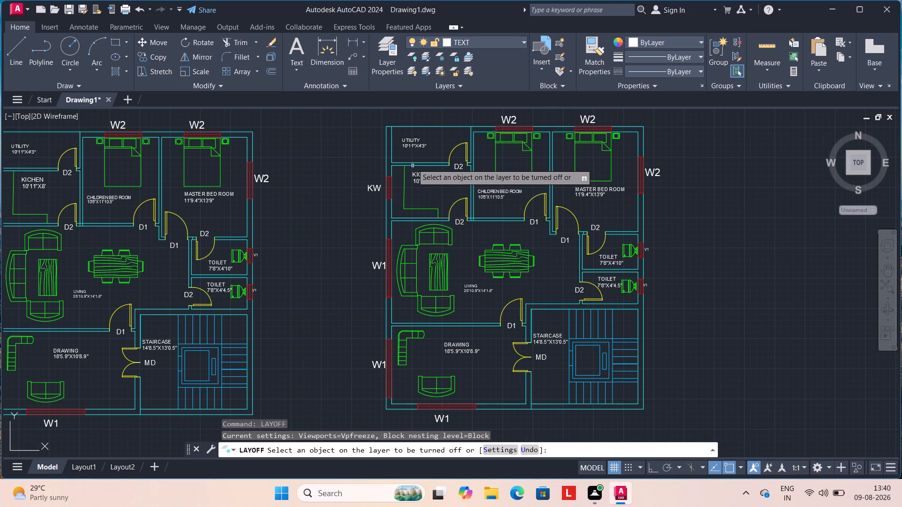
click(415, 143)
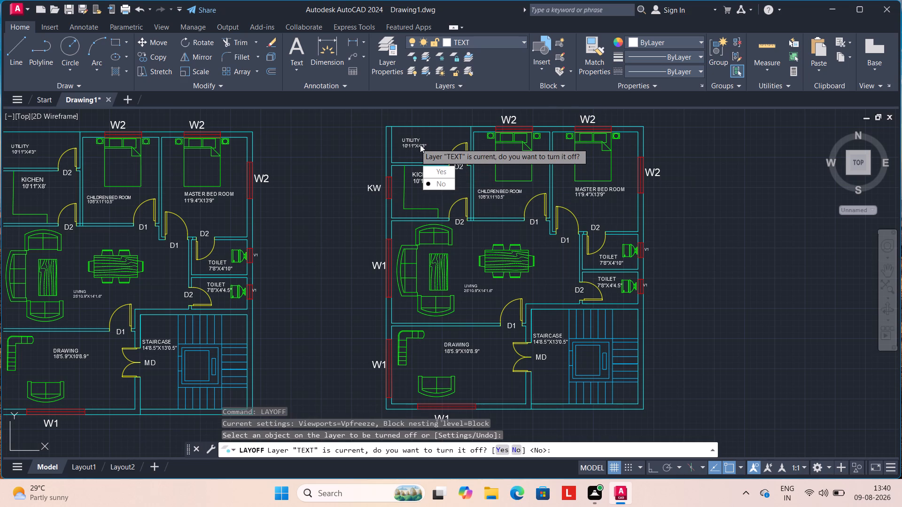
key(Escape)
Turn off the FURNITURE and DOOR layers with LAYOFF by picking a bed and a door in the rightmost floor plan.
scroll(379, 181, down, 1)
middle_drag(358, 230, 258, 212)
scroll(278, 141, up, 1)
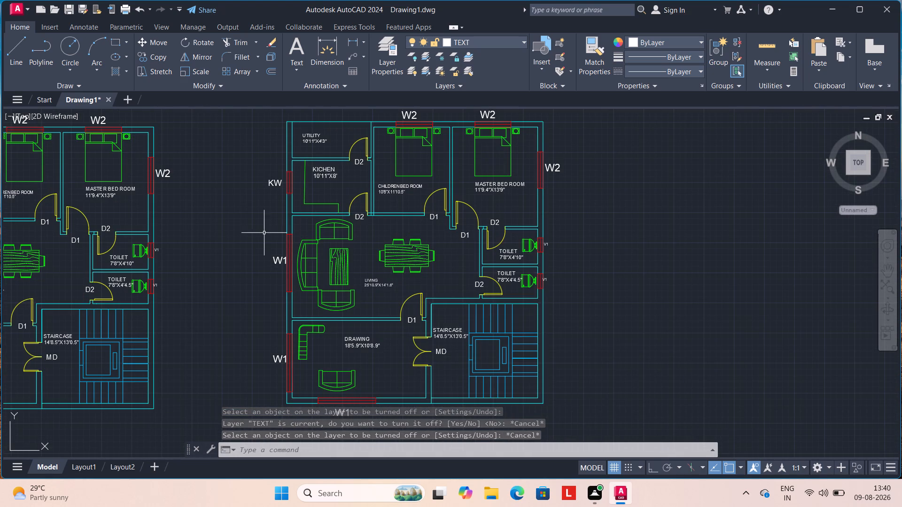
scroll(272, 228, down, 1)
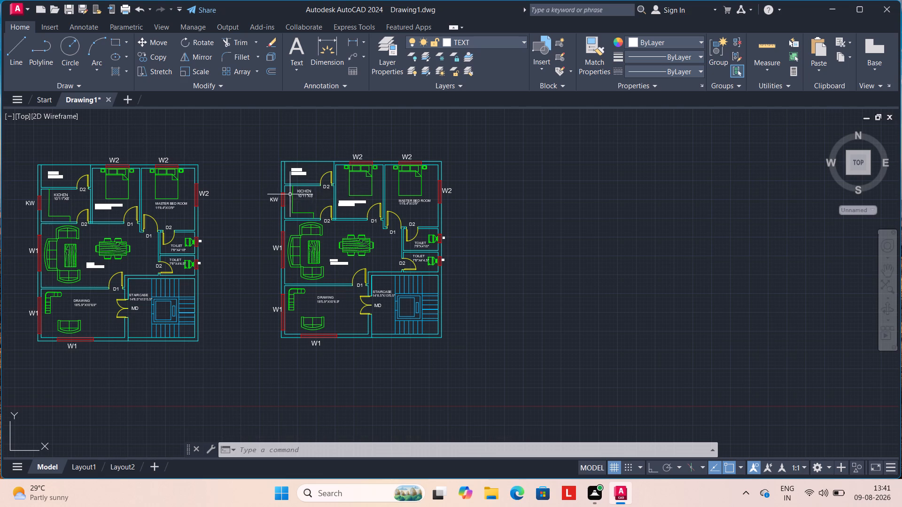
text(LA)
key(y)
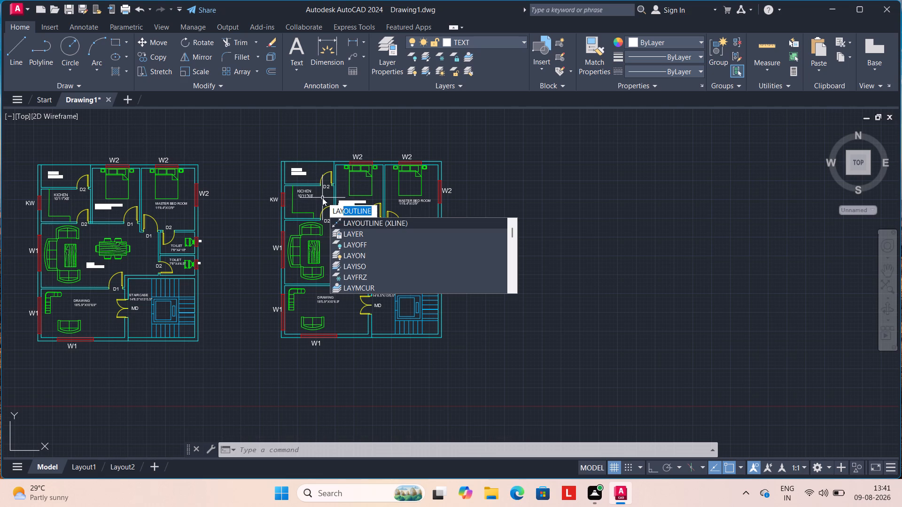
click(351, 241)
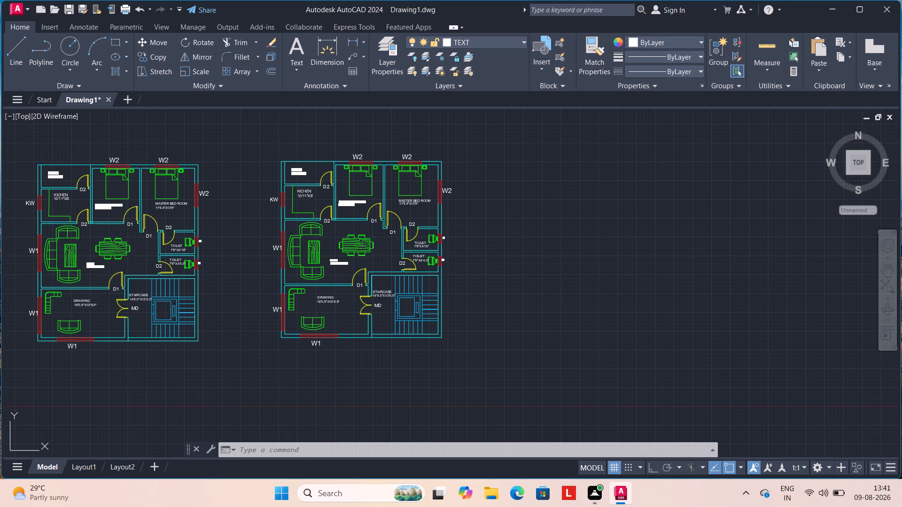
click(349, 187)
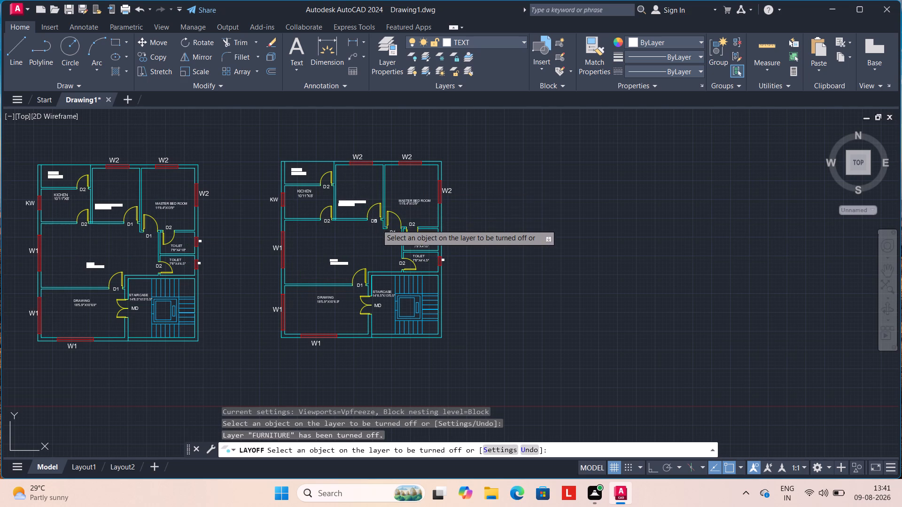
click(369, 212)
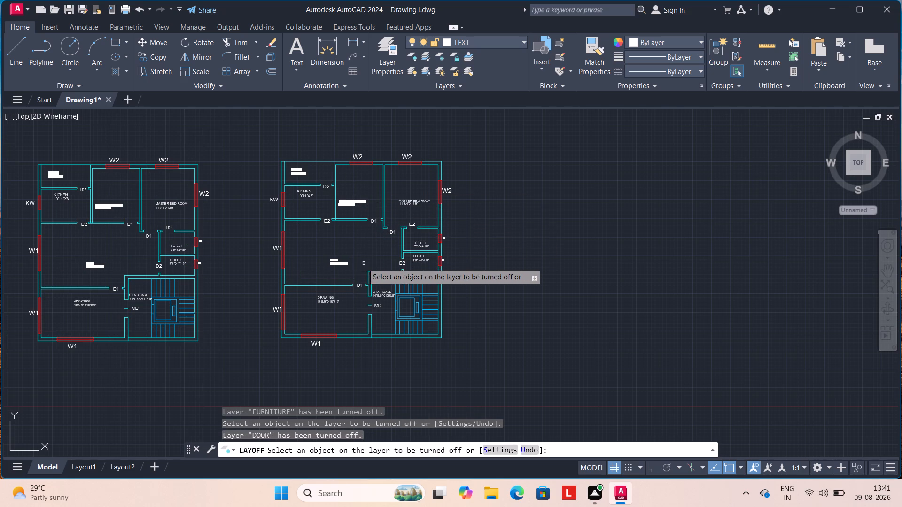
key(Escape)
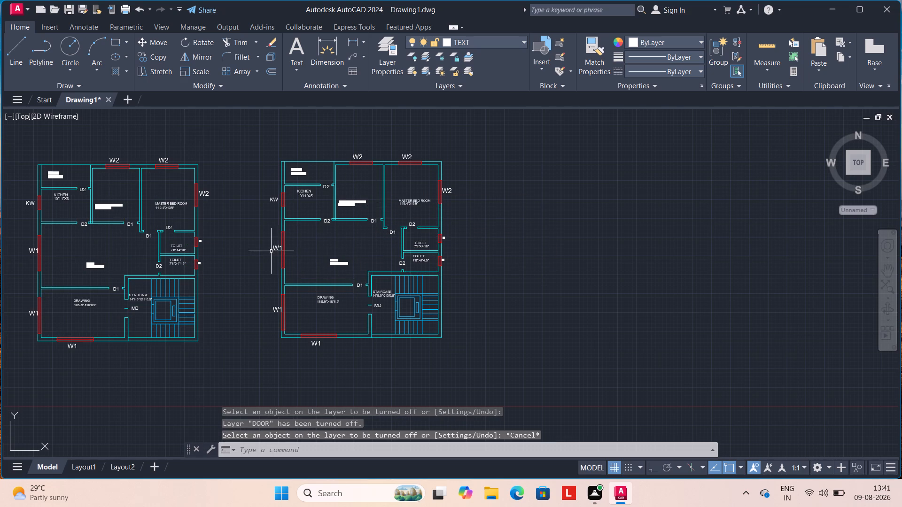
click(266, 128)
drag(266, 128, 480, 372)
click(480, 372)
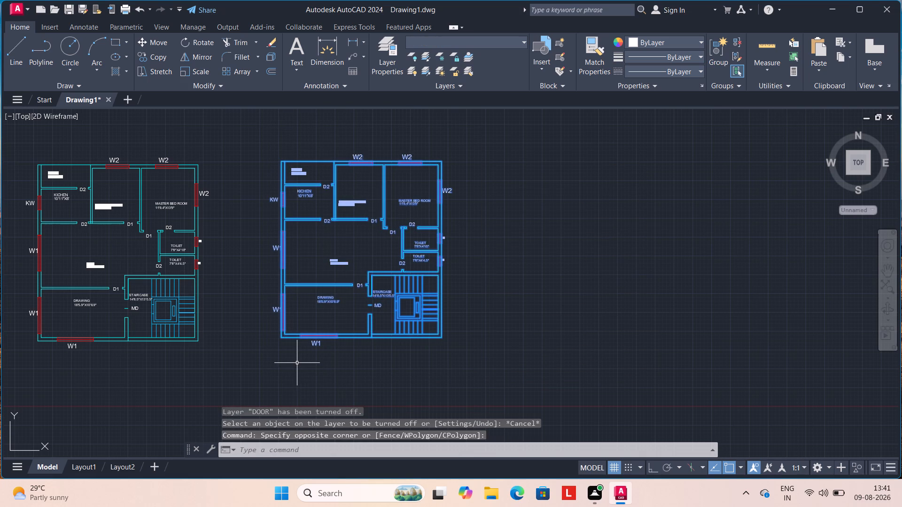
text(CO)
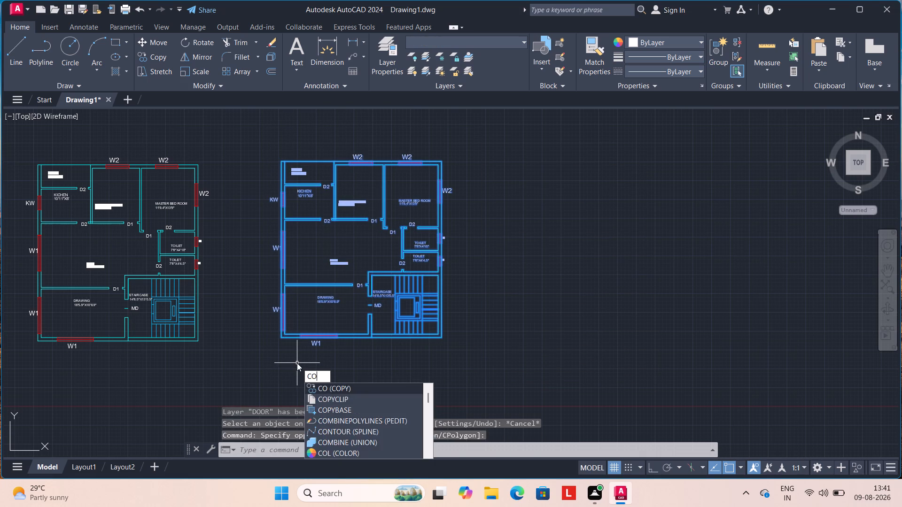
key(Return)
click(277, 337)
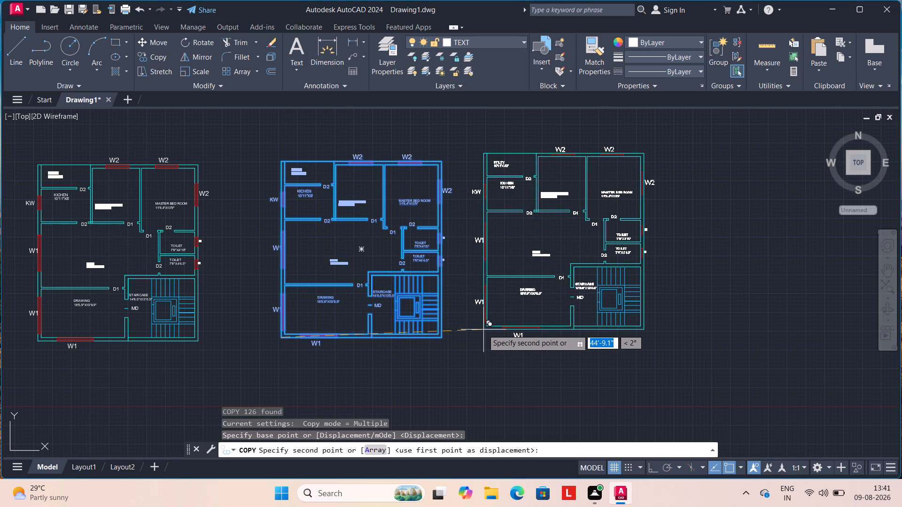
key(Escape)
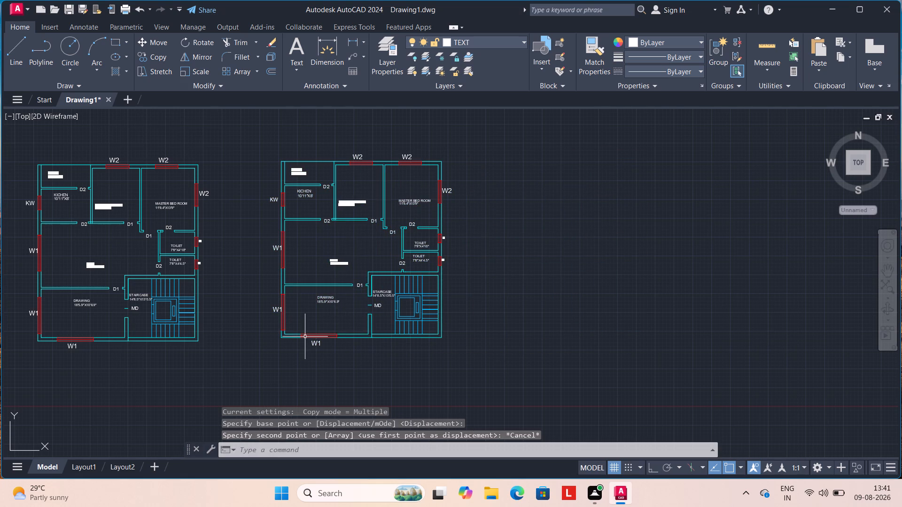
Erase the utility, kitchen, children bedroom and master bedroom labels from the rightmost floor plan.
scroll(304, 337, down, 1)
scroll(295, 286, up, 2)
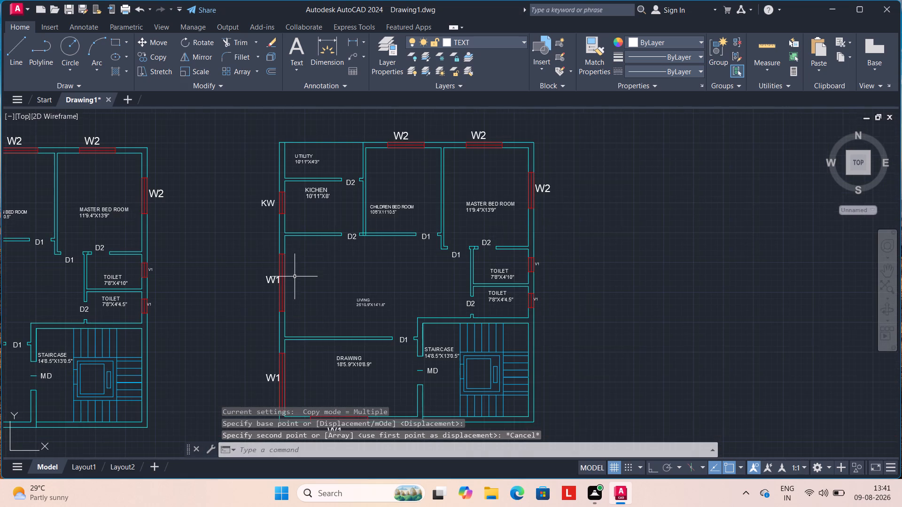
click(305, 161)
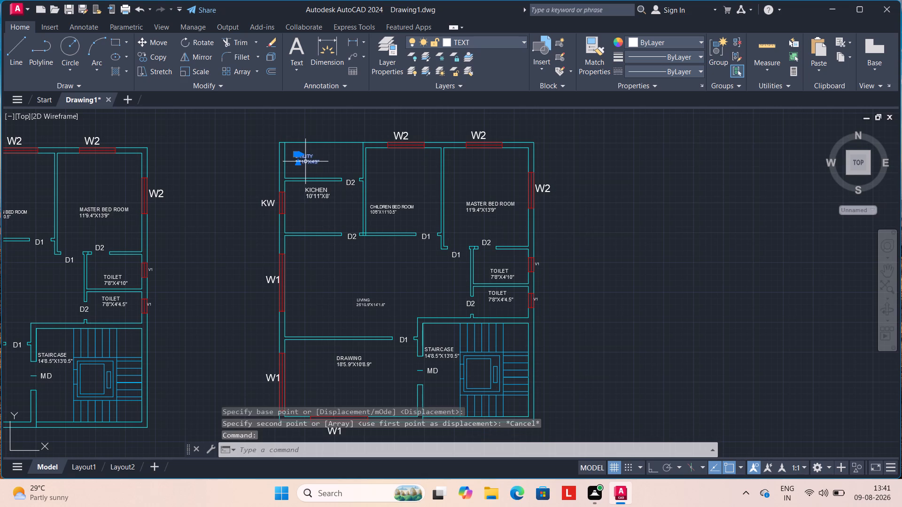
key(Delete)
click(308, 199)
key(Delete)
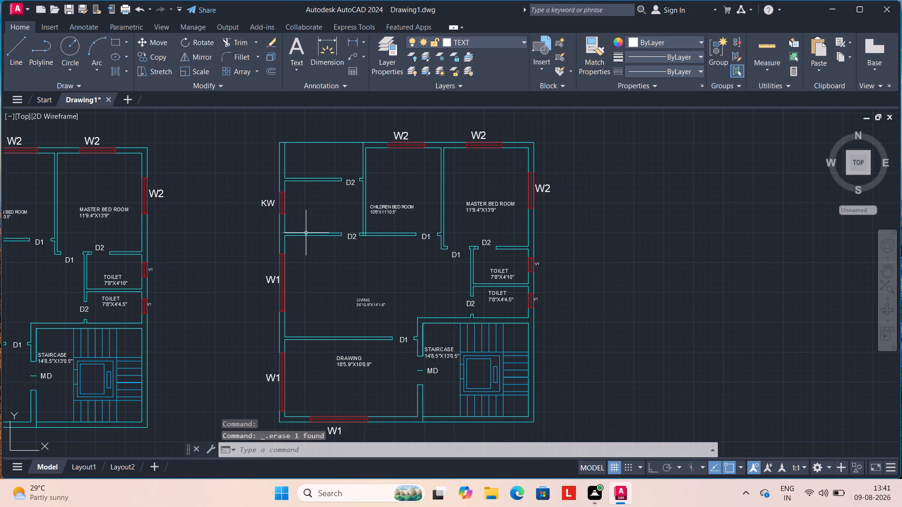
click(404, 206)
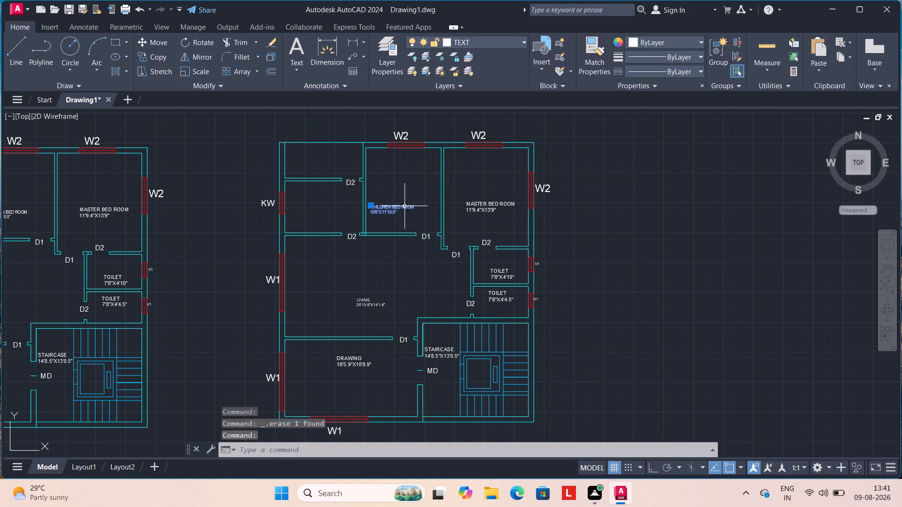
key(Delete)
click(484, 210)
key(Delete)
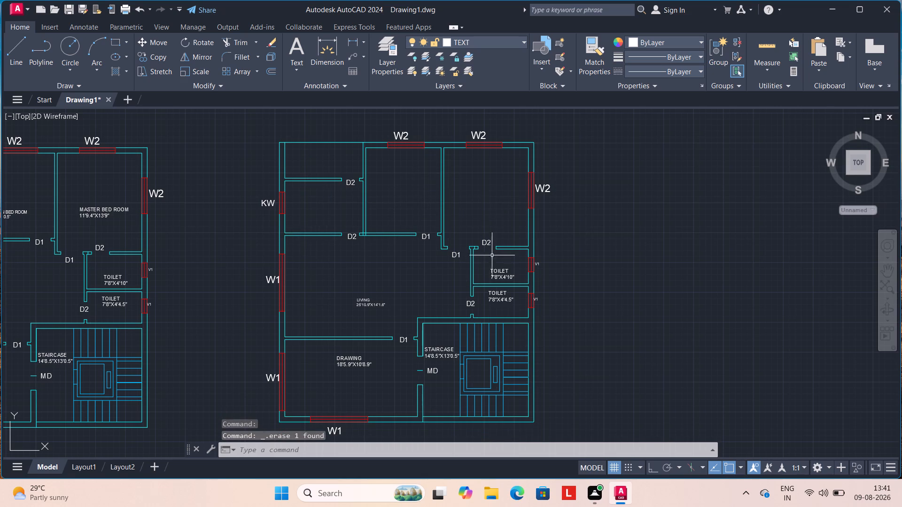
Erase the upper toilet's room label and the D2, D1, D1 and D2 door tags along the bedroom and kitchen openings.
click(497, 274)
key(Delete)
click(488, 242)
key(Delete)
click(455, 254)
key(Delete)
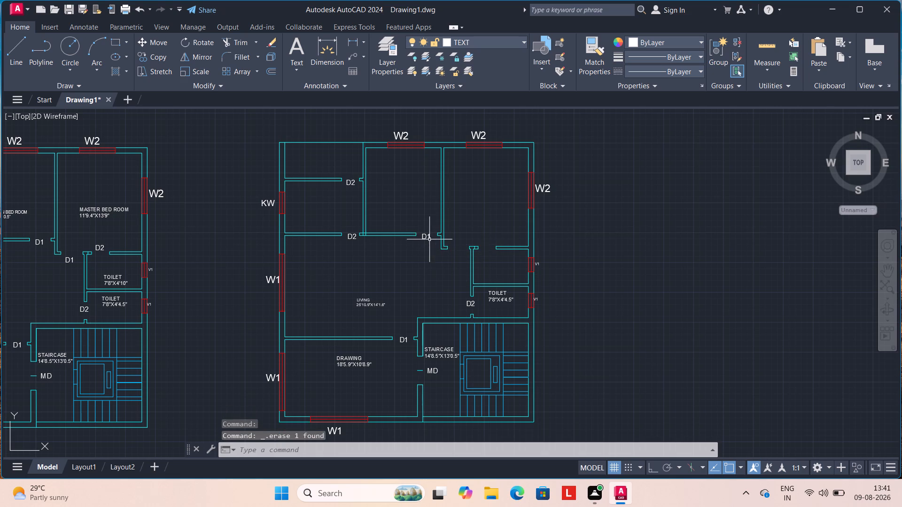
click(427, 235)
key(Delete)
click(352, 238)
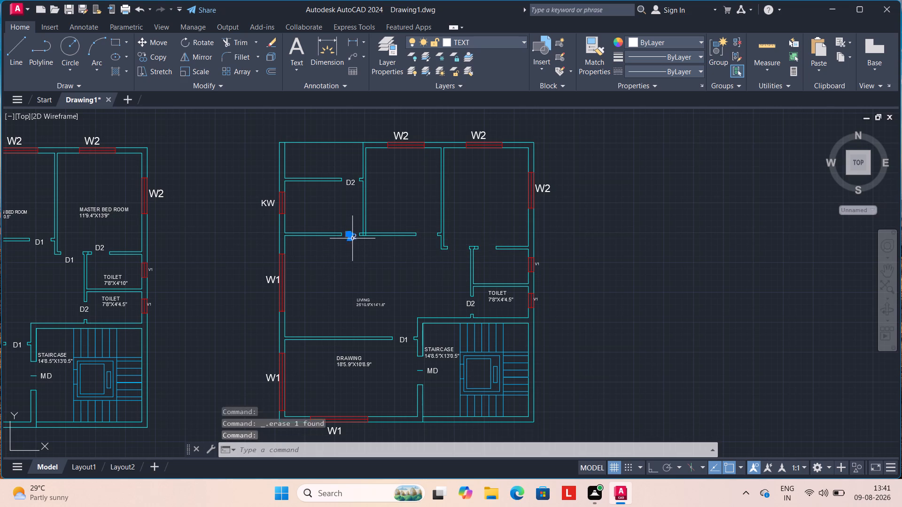
key(Delete)
Erase the living room label, the lower toilet's label and the D2 tag beside that toilet in the rightmost plan.
click(375, 300)
click(375, 306)
key(Delete)
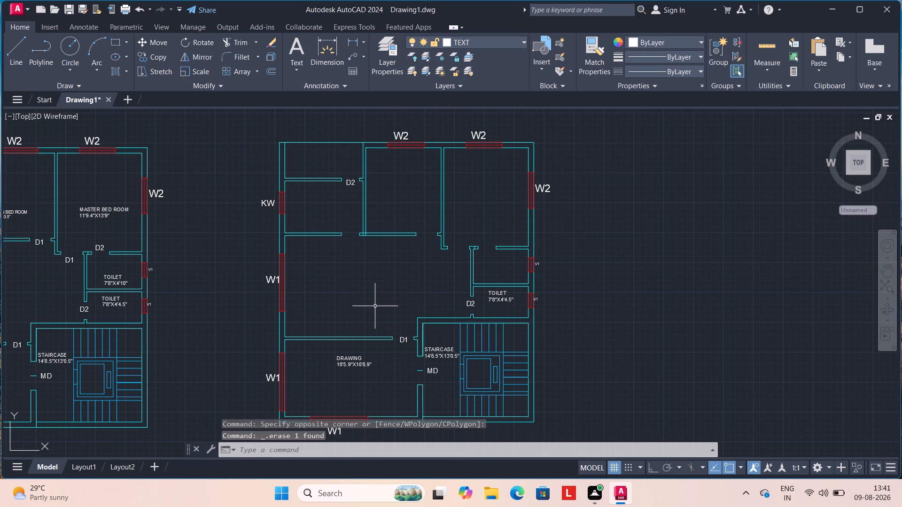
click(505, 297)
key(Delete)
key(Delete)
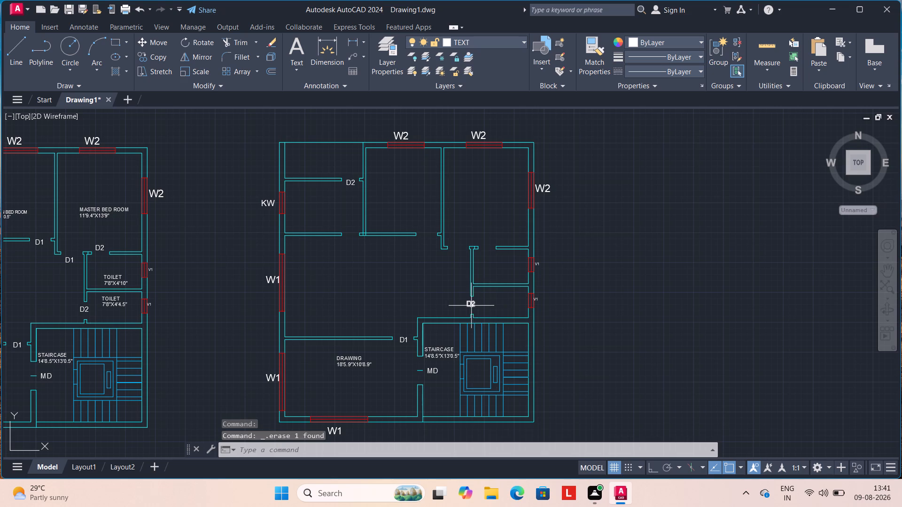
click(470, 305)
key(Delete)
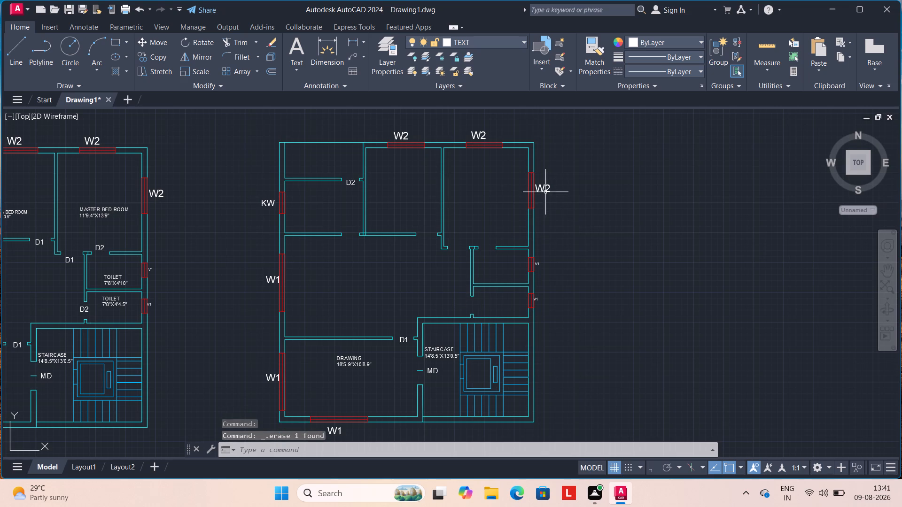
Erase the three W2 tags, the utility door's D2 tag, the KW tag and the two W1 tags along the plan's west wall.
click(543, 189)
key(Delete)
click(482, 135)
key(Delete)
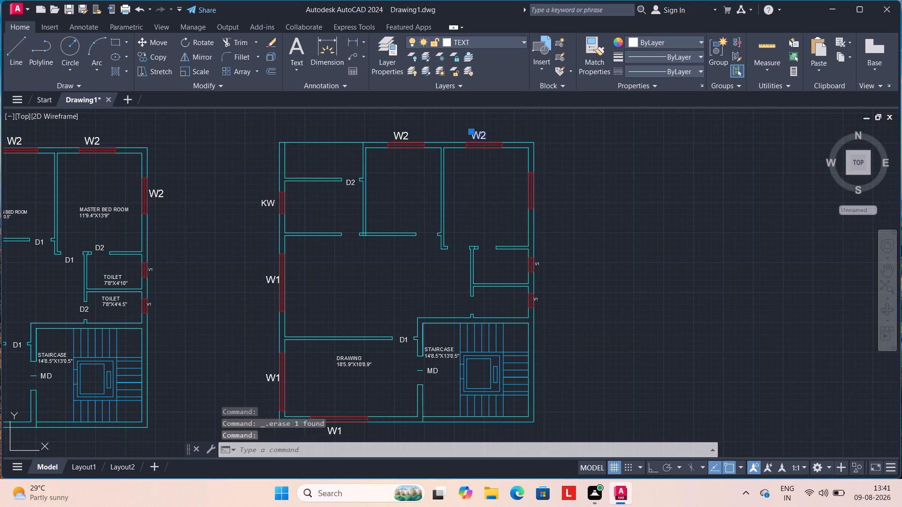
click(398, 131)
key(Delete)
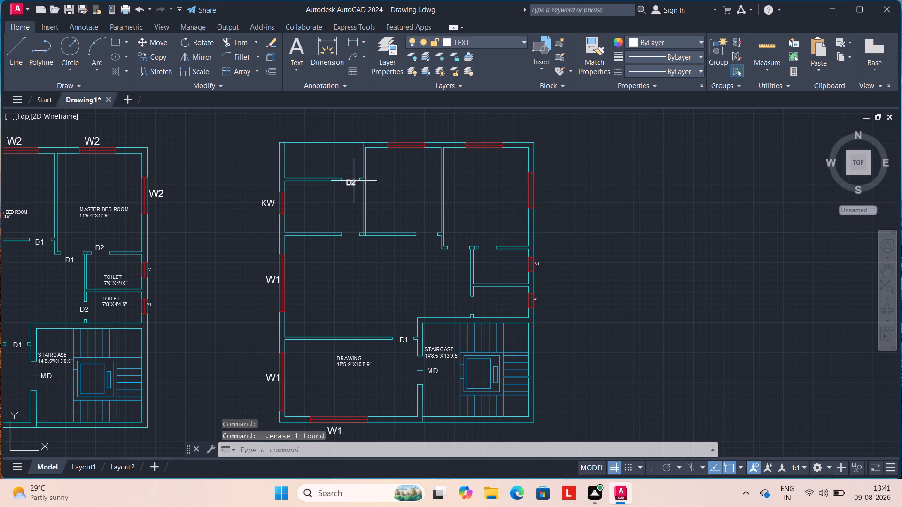
click(354, 181)
key(Delete)
click(264, 201)
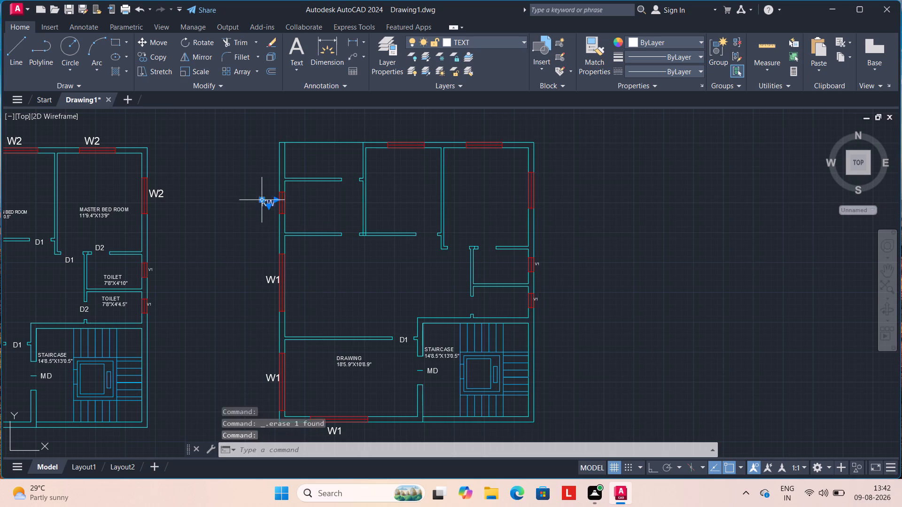
key(Delete)
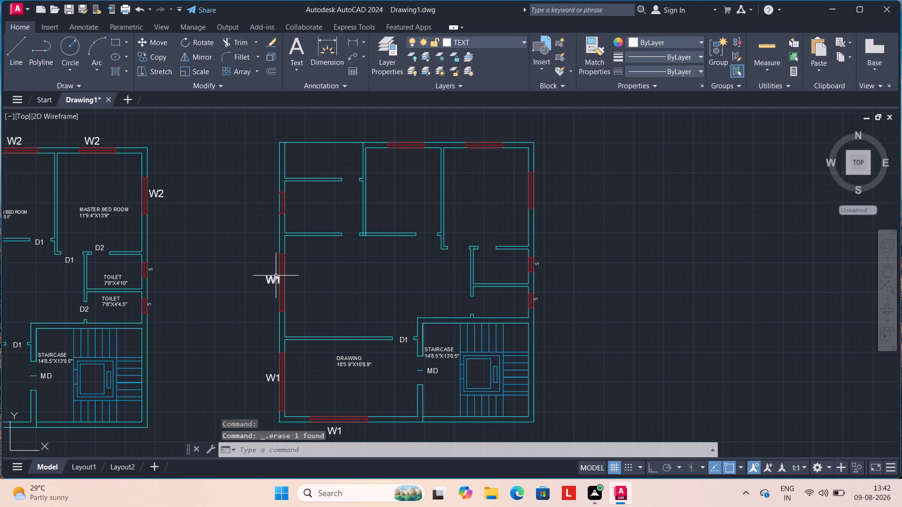
click(272, 278)
key(Delete)
click(275, 373)
key(Delete)
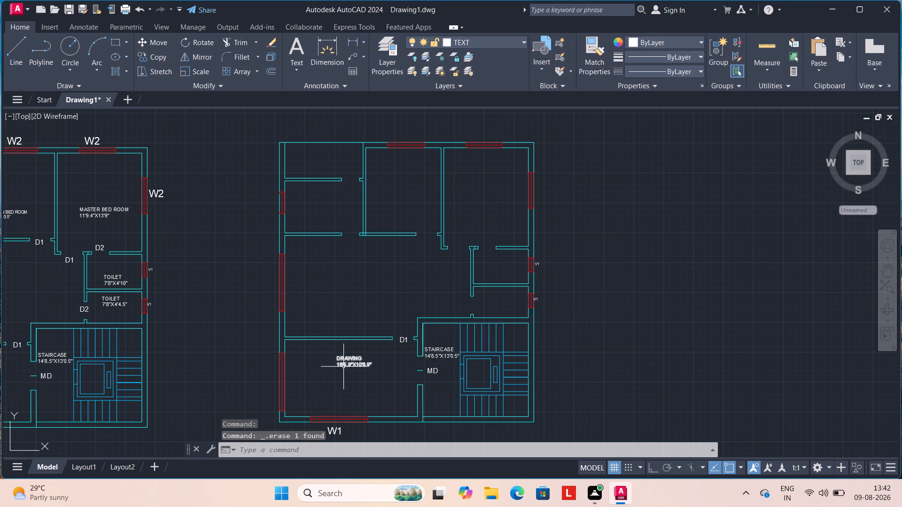
Erase the drawing room label, the MD tag and the staircase label from the rightmost plan.
click(349, 363)
key(Delete)
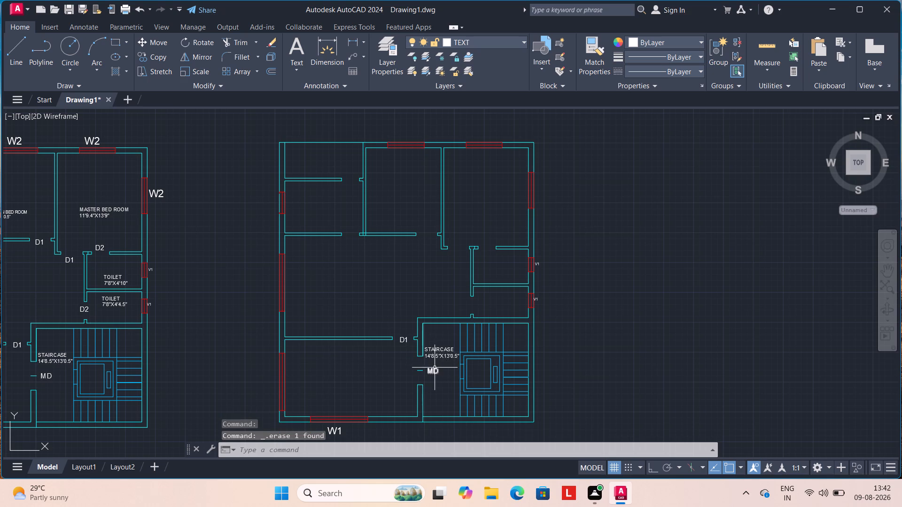
click(435, 368)
key(Delete)
click(436, 358)
key(Delete)
Erase parts of the window in the master bedroom's north wall in the rightmost plan.
click(477, 144)
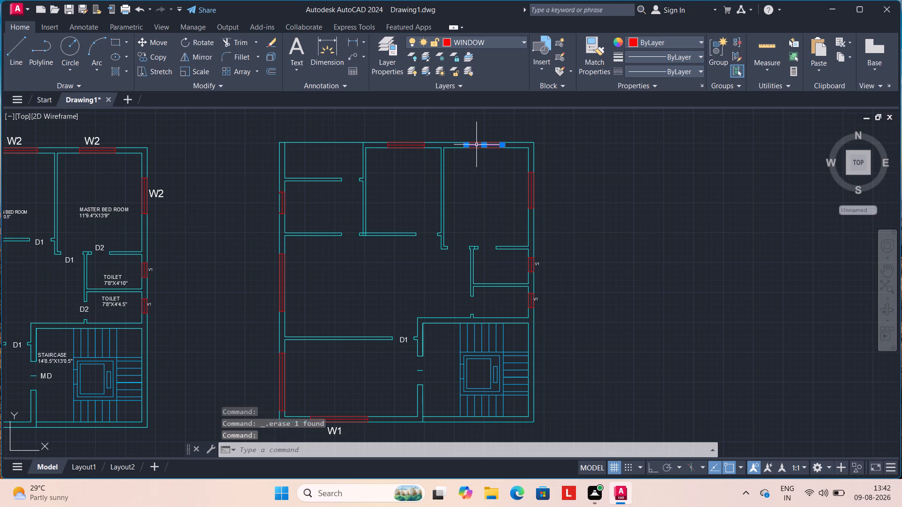
key(Delete)
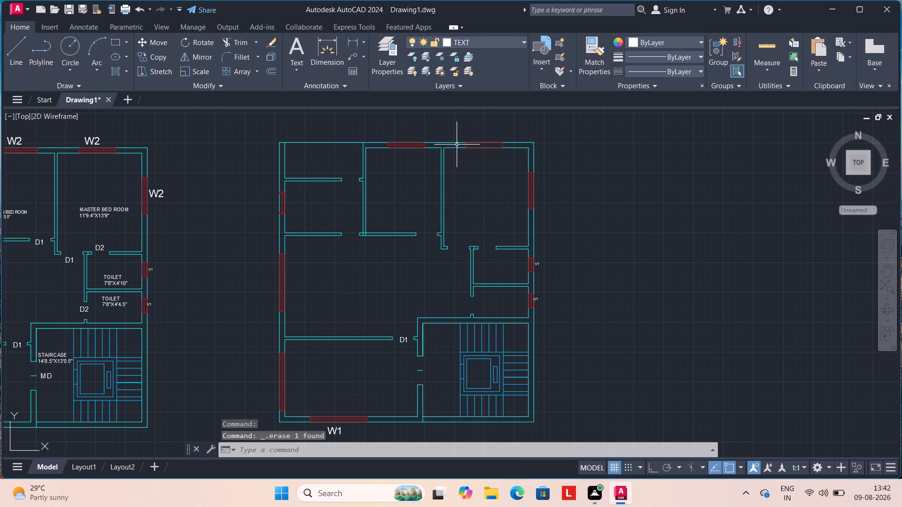
click(467, 144)
key(Delete)
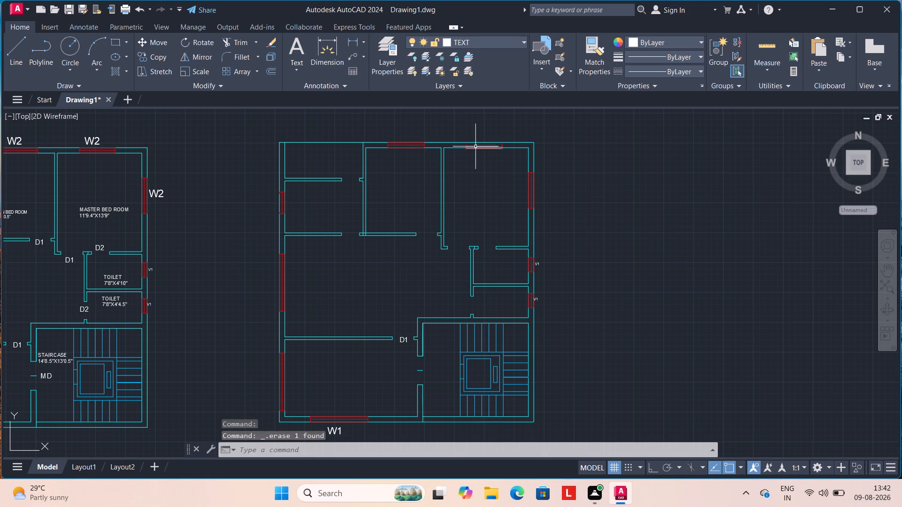
click(477, 144)
key(Delete)
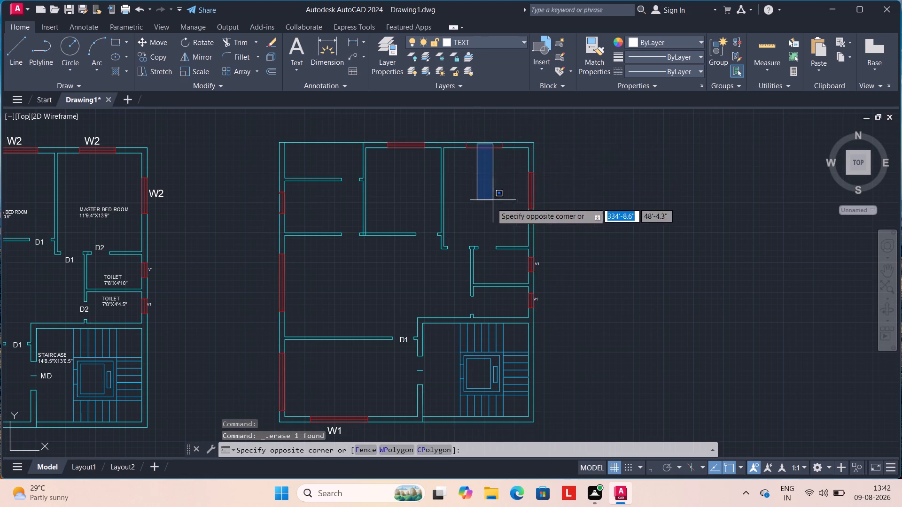
scroll(490, 207, down, 1)
key(Delete)
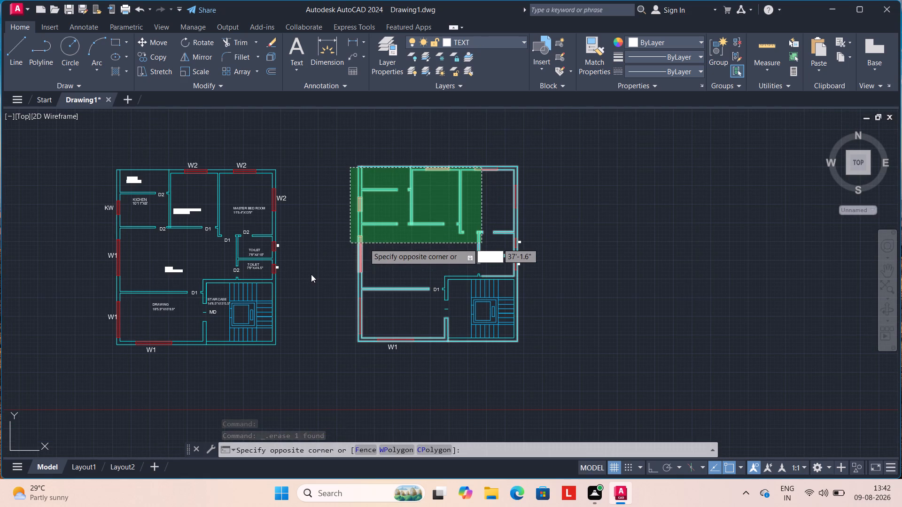
key(Escape)
Turn all drawing layers back on.
middle_drag(294, 278, 453, 238)
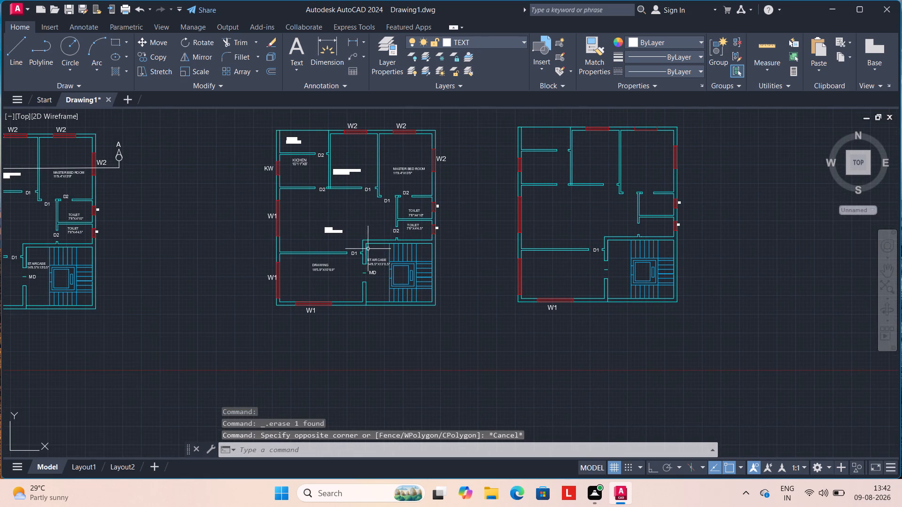
text(LAY)
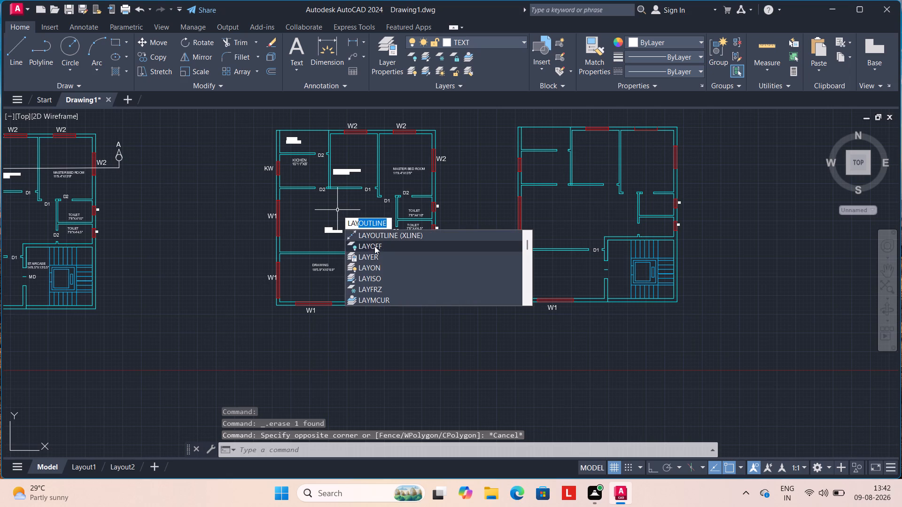
click(371, 268)
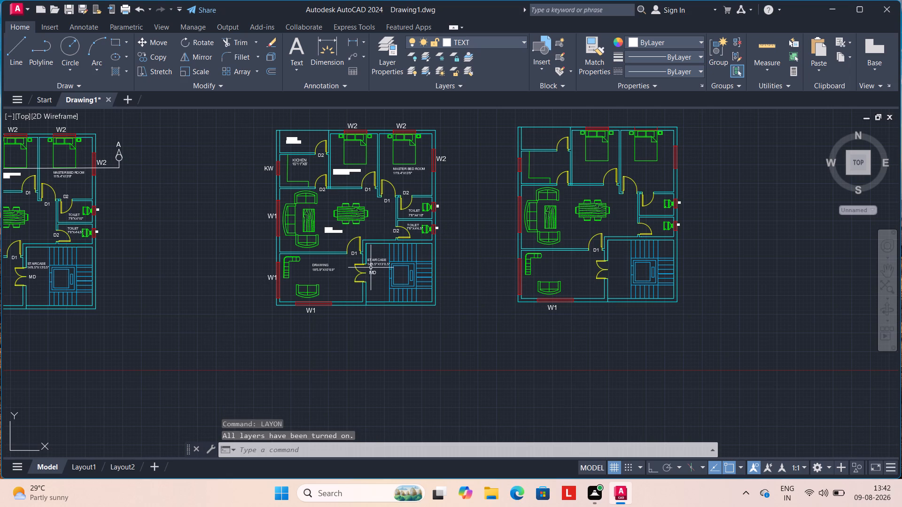
Erase the long vertical and horizontal kitchen counter lines from the rightmost plan.
scroll(367, 249, down, 2)
scroll(404, 241, up, 1)
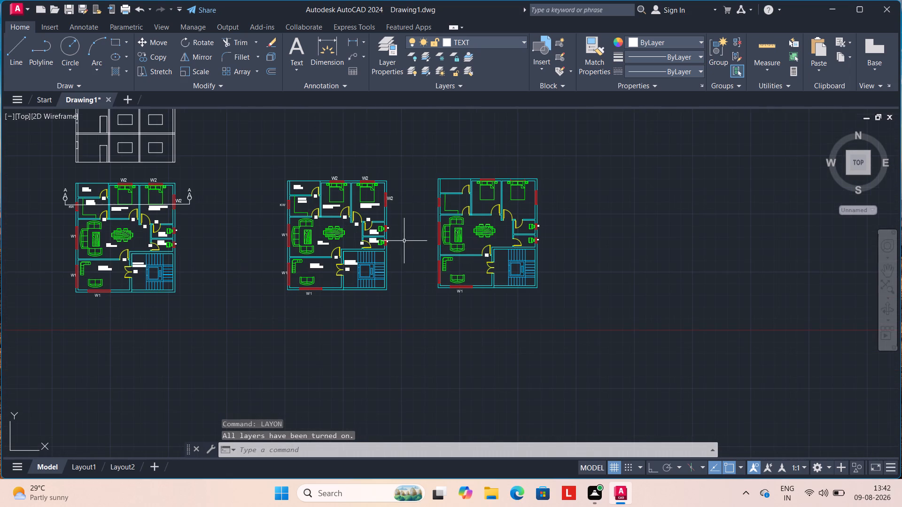
middle_drag(404, 241, 331, 243)
scroll(325, 240, up, 1)
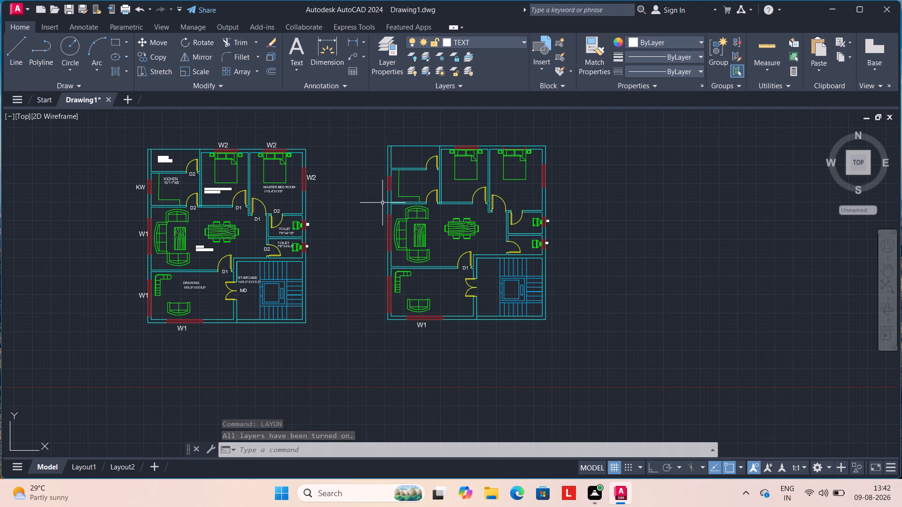
click(397, 185)
click(397, 185)
key(Escape)
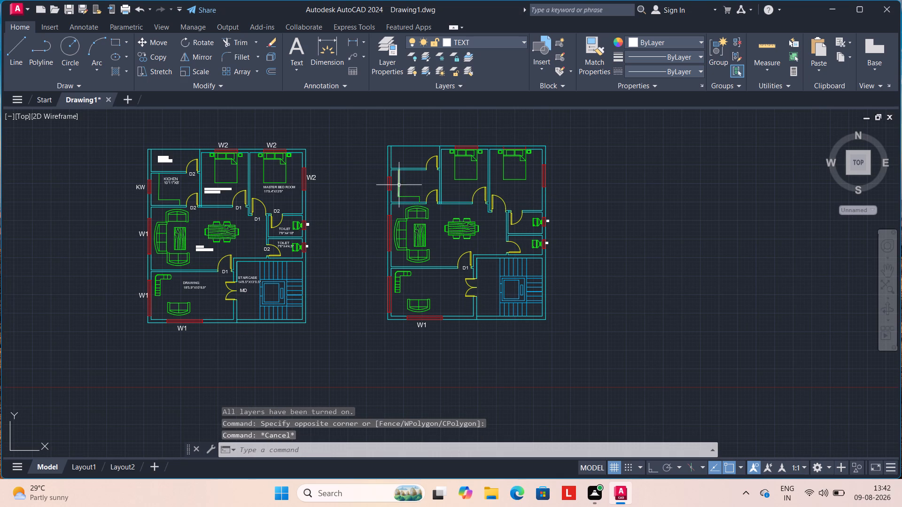
scroll(424, 186, up, 1)
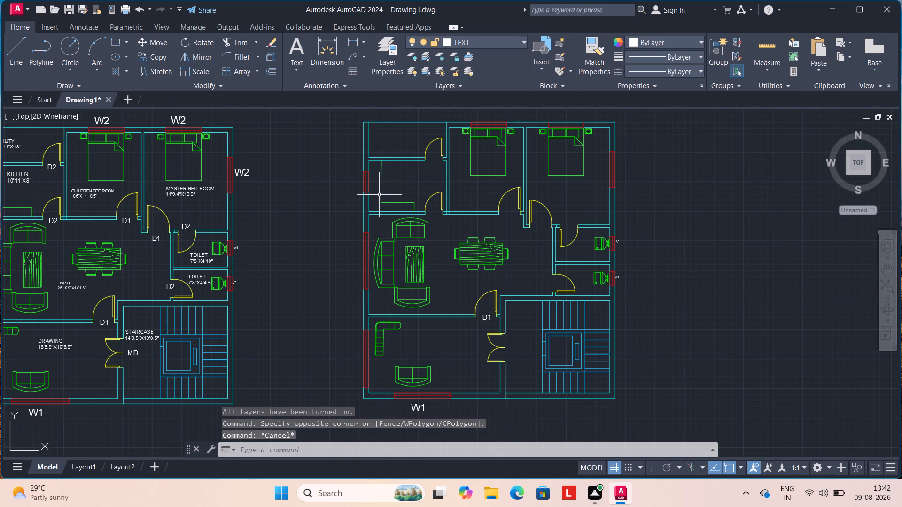
click(379, 195)
key(Delete)
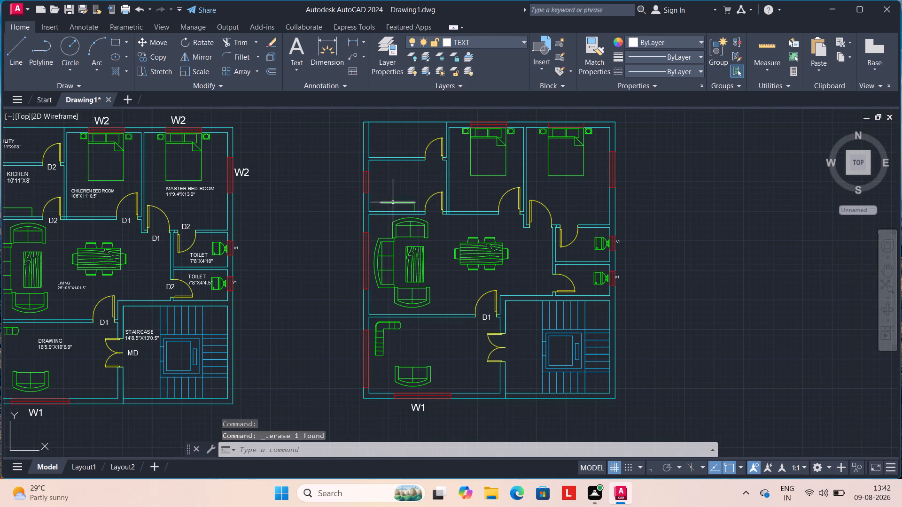
click(396, 197)
click(397, 203)
key(Delete)
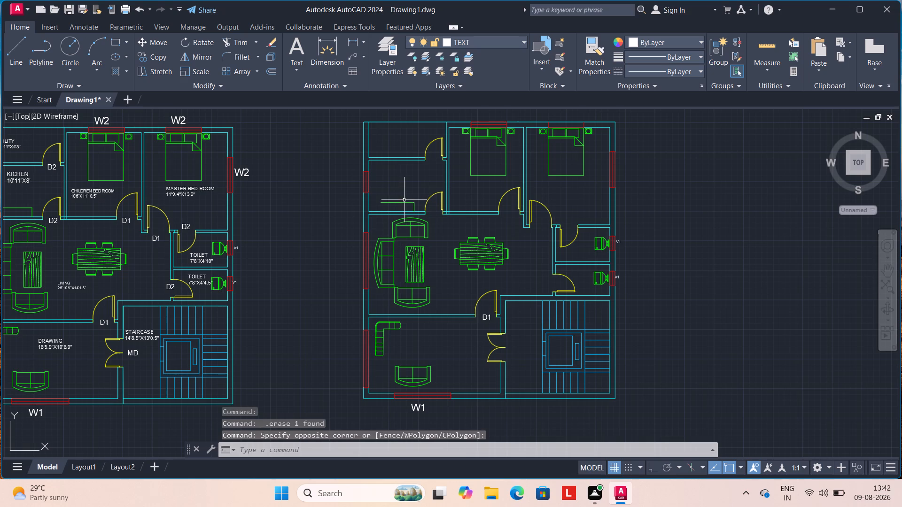
click(404, 201)
key(Delete)
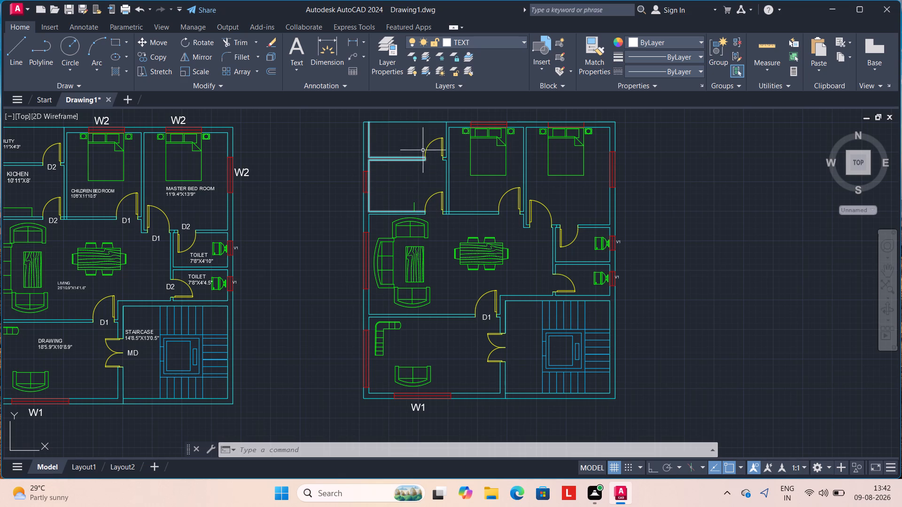
Erase the objects enclosed between kitchen and toilets in one selection: dining set, centre table, upper sofa, four doors and the wall pieces between them.
click(388, 139)
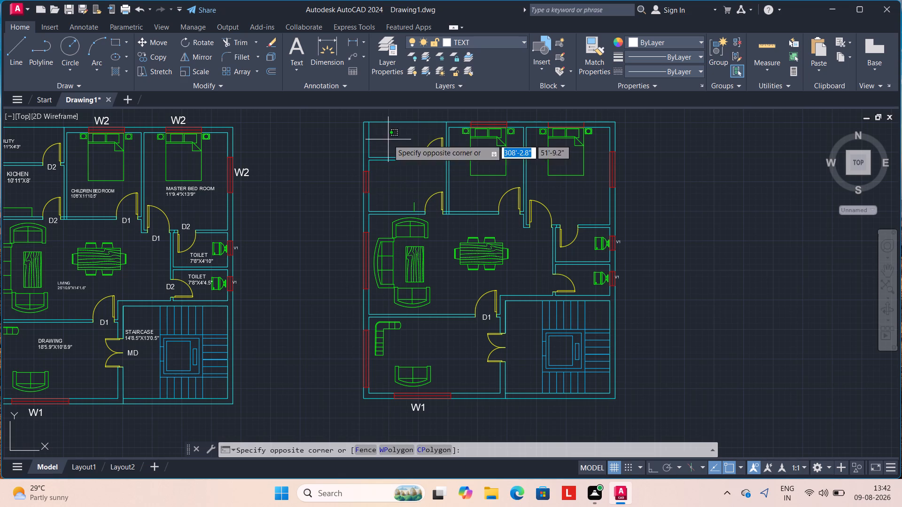
drag(388, 139, 588, 279)
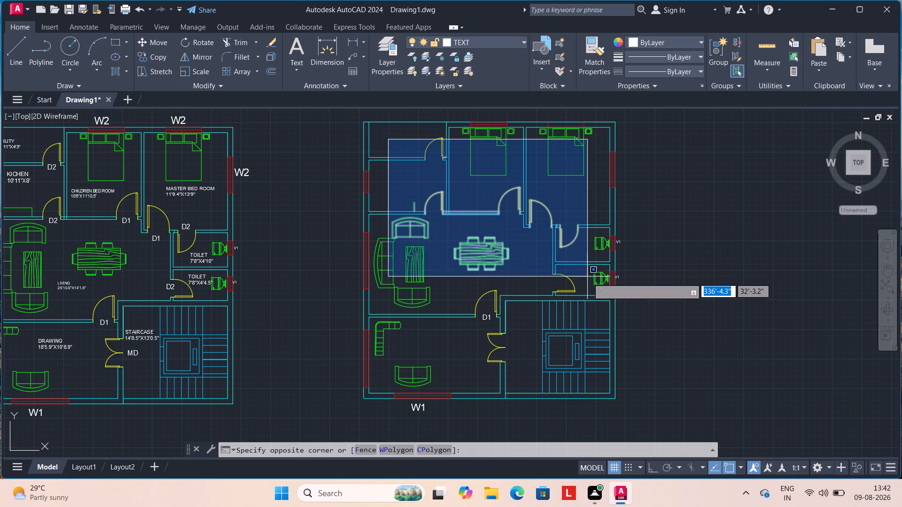
drag(588, 279, 589, 286)
click(589, 288)
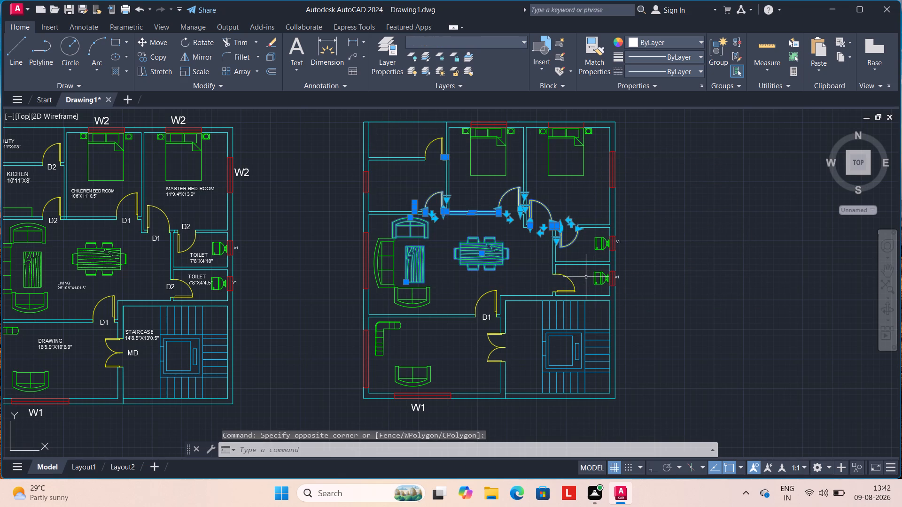
key(Delete)
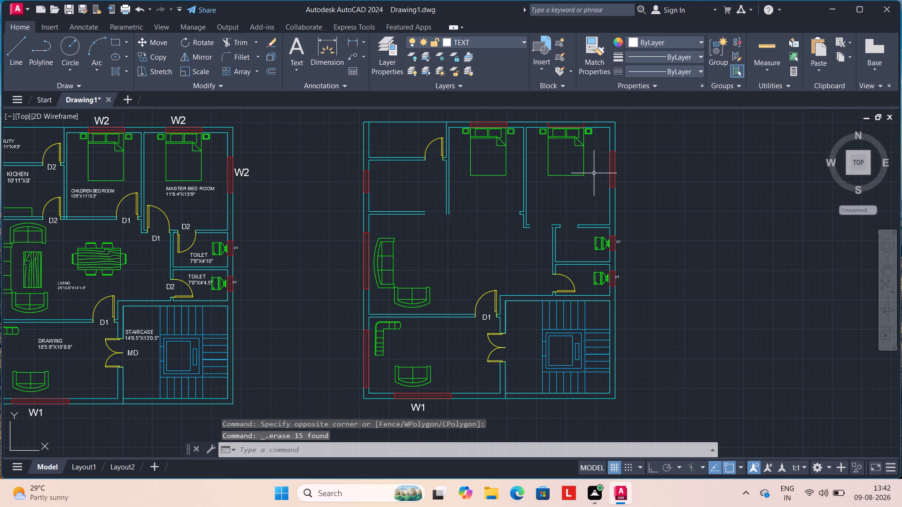
Erase the beds in the master bedroom and the children's bedroom of the rightmost plan.
click(576, 177)
key(Delete)
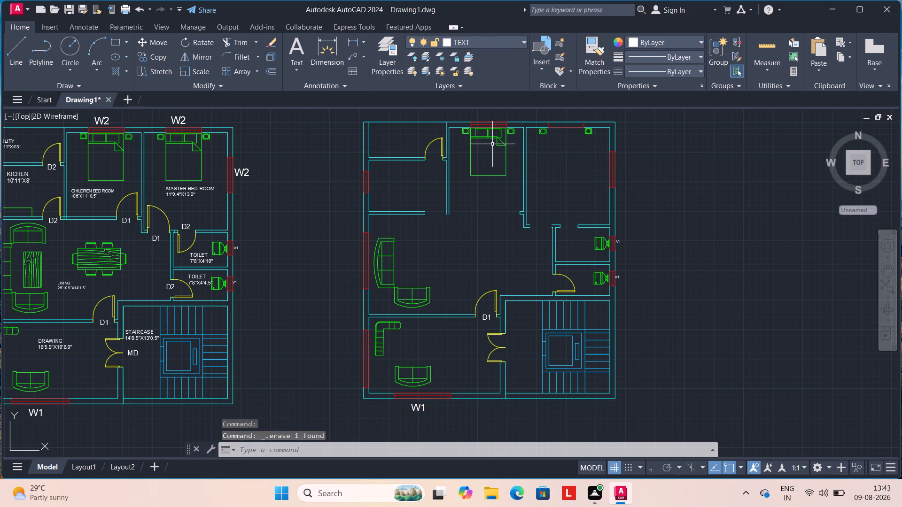
click(496, 140)
key(Delete)
Erase the two bedside tables with their lamps from the children's bedroom of the rightmost plan.
click(510, 131)
key(Delete)
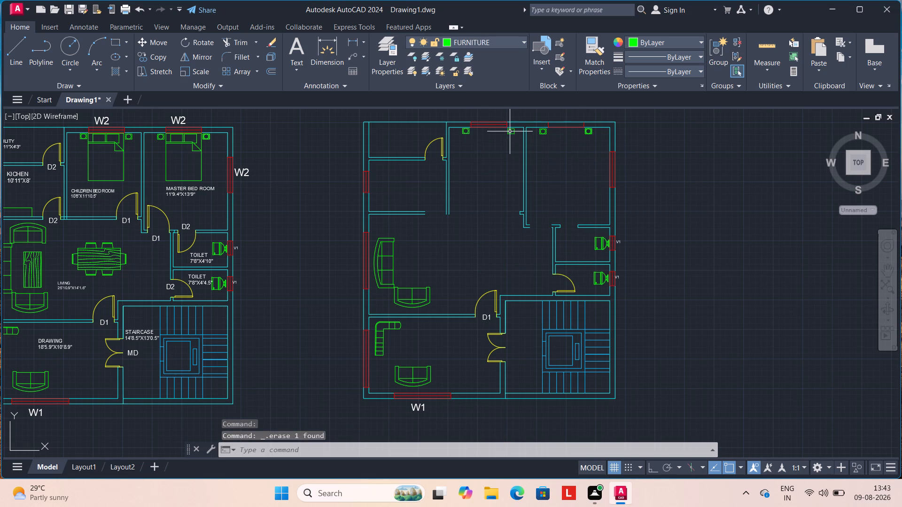
click(464, 134)
key(Delete)
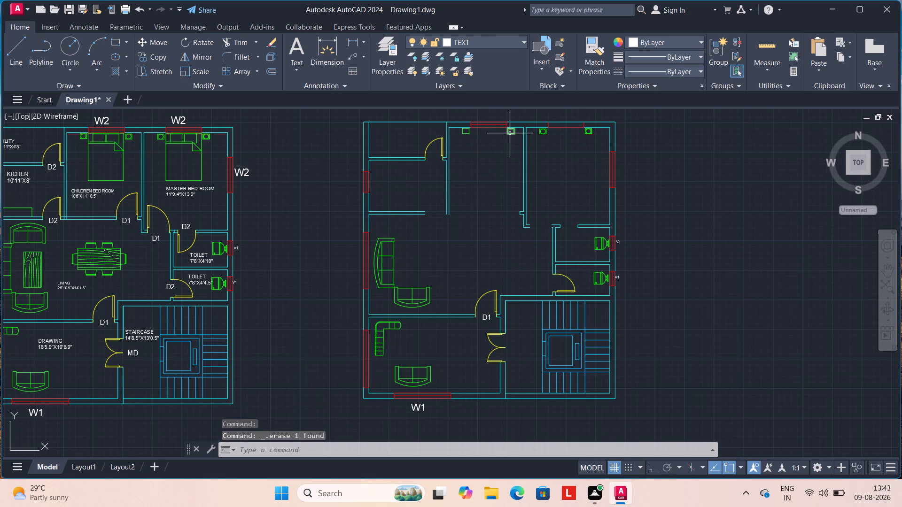
click(510, 133)
key(Delete)
click(465, 133)
key(Delete)
Erase the two bedside tables with their lamps from the master bedroom of the rightmost plan.
click(539, 131)
key(Delete)
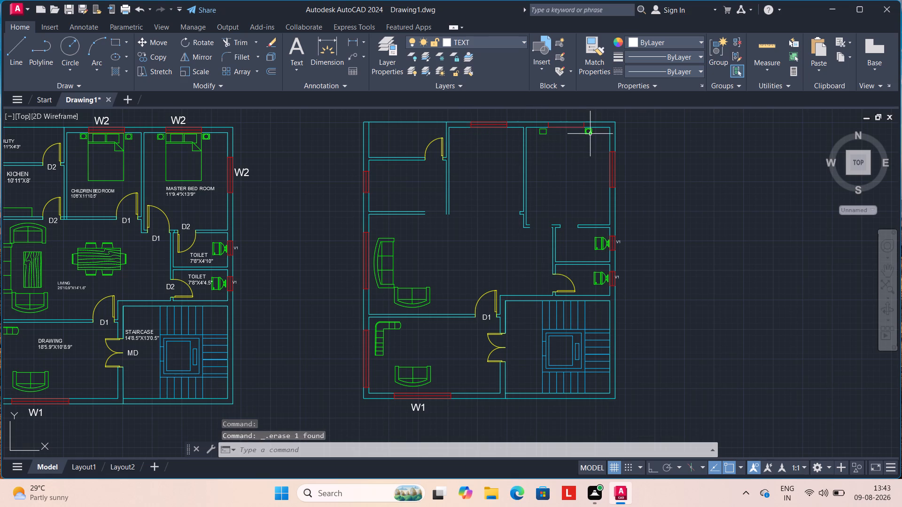
key(Delete)
click(591, 133)
key(Delete)
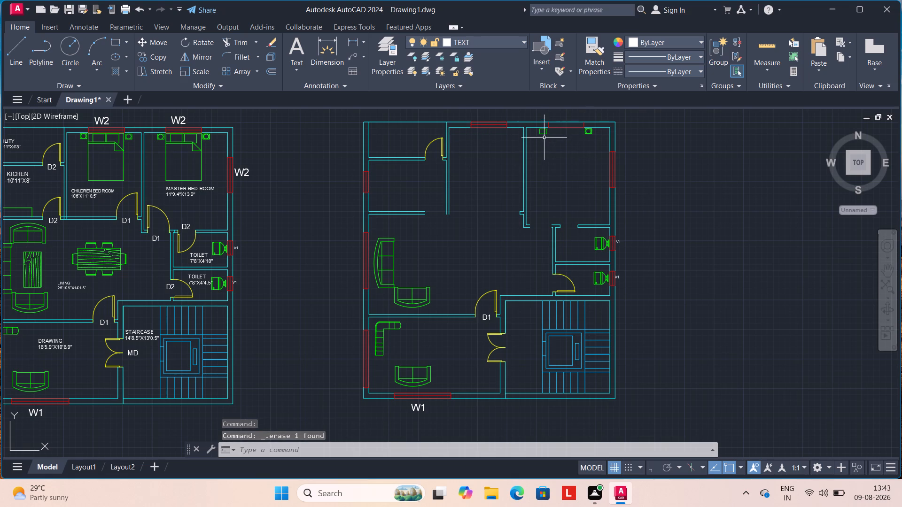
click(542, 134)
key(Delete)
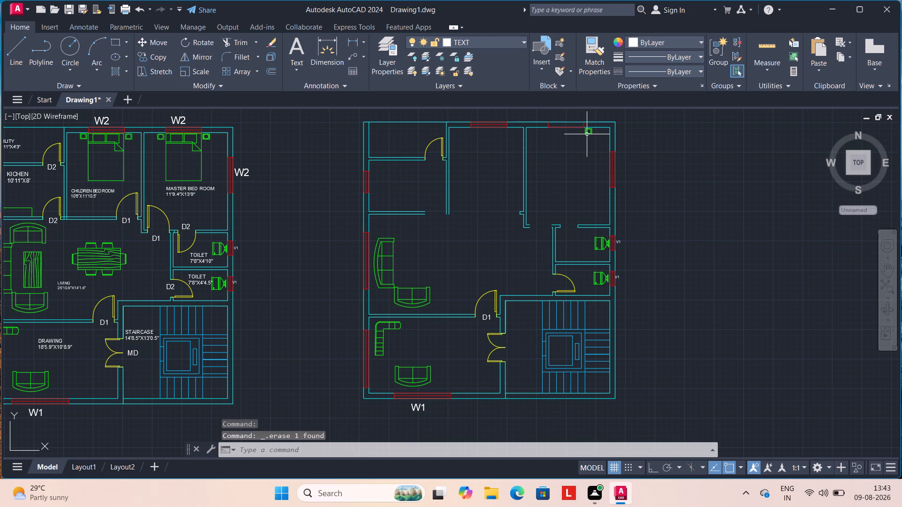
click(587, 134)
key(Delete)
key(Delete)
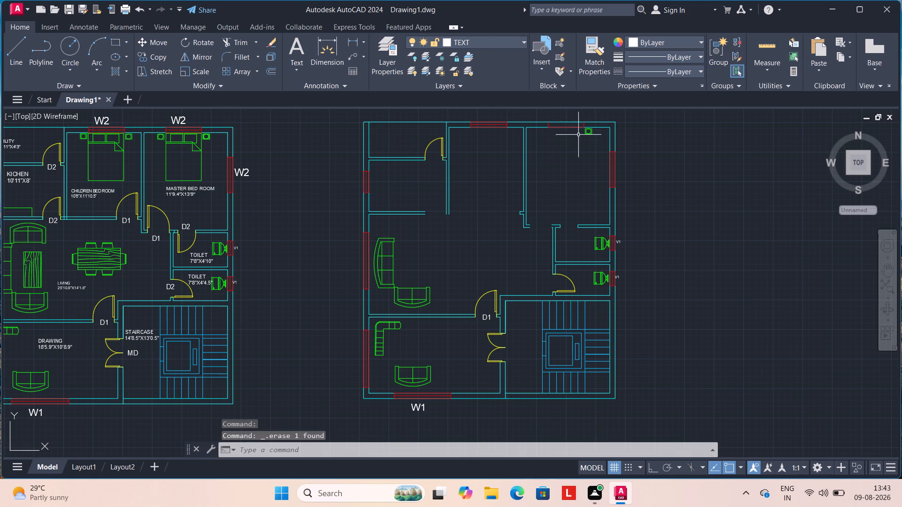
click(585, 132)
key(Delete)
key(Delete)
scroll(592, 136, up, 2)
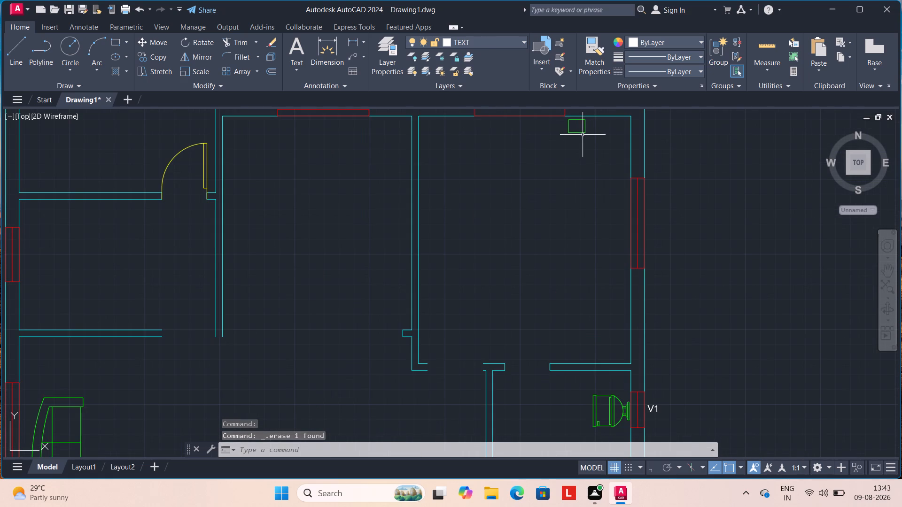
click(582, 132)
key(Delete)
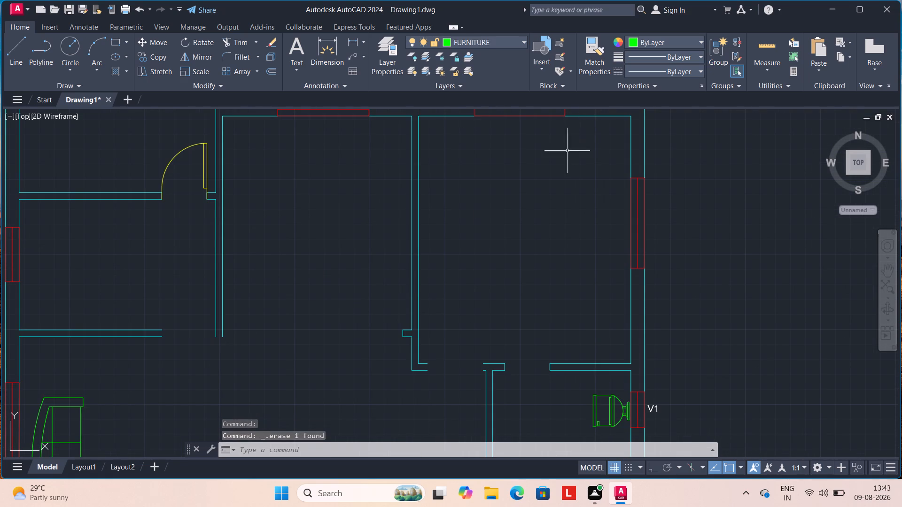
Erase the two remaining sofas from the living room of the rightmost plan.
scroll(422, 215, down, 1)
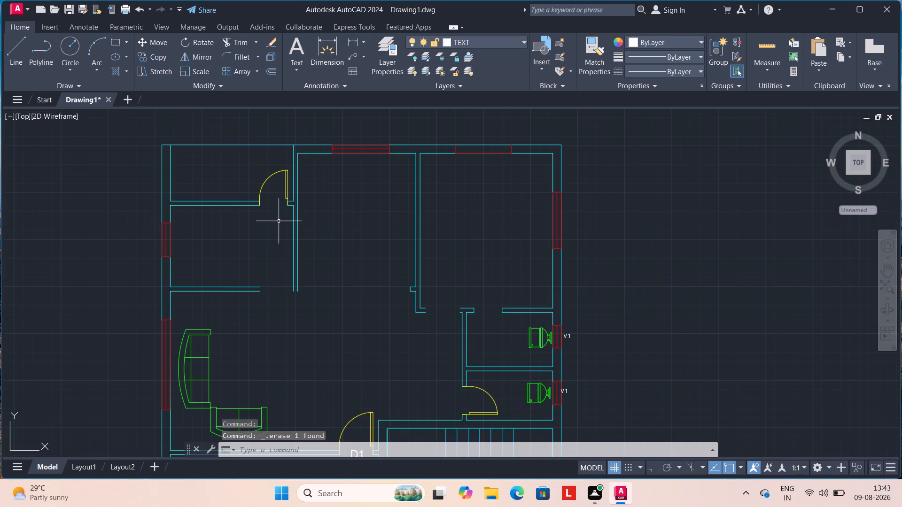
scroll(281, 221, down, 1)
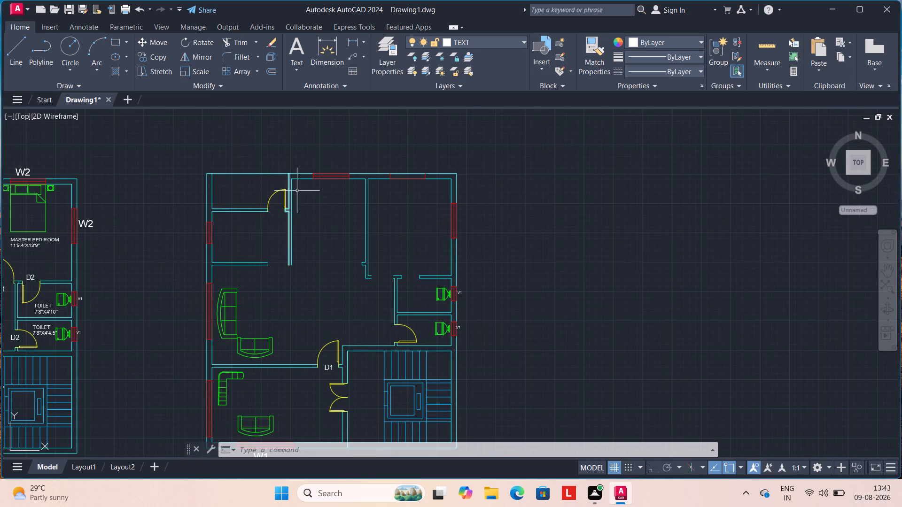
scroll(248, 351, down, 2)
middle_drag(282, 339, 291, 331)
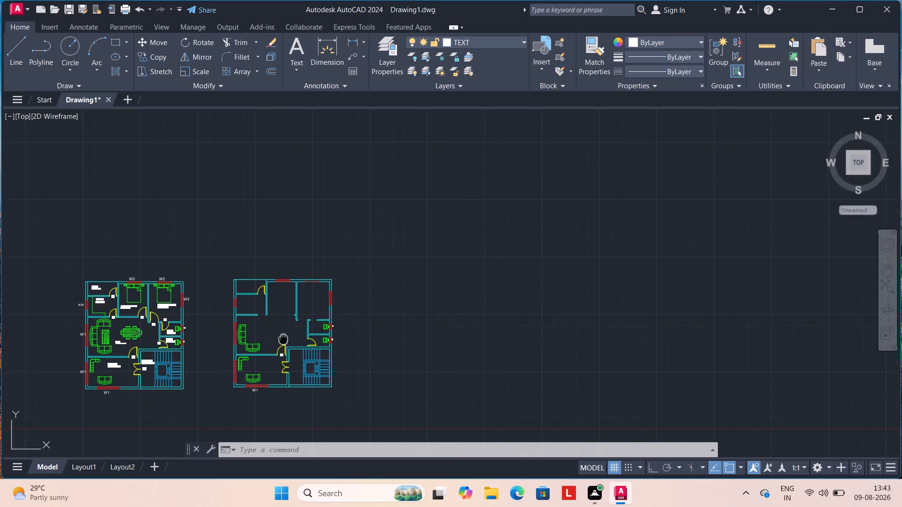
middle_drag(291, 331, 408, 239)
click(381, 251)
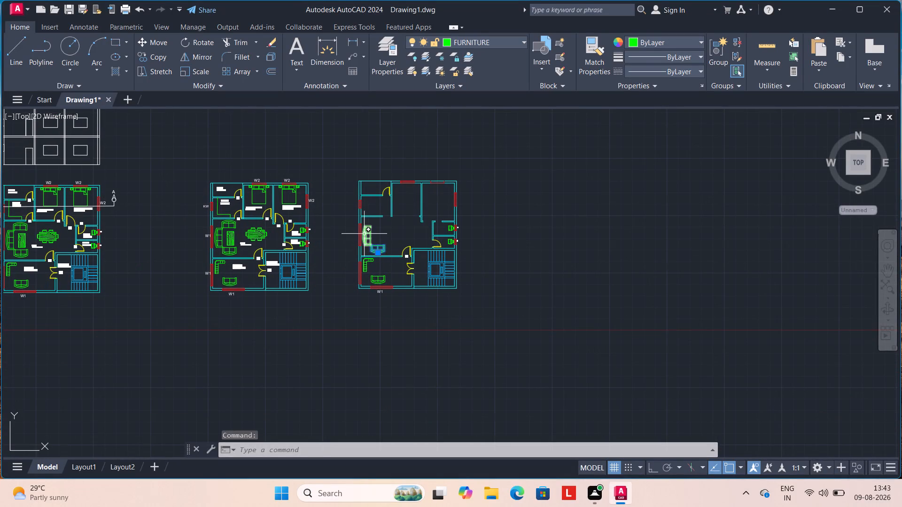
drag(366, 233, 379, 231)
drag(402, 221, 380, 277)
key(Delete)
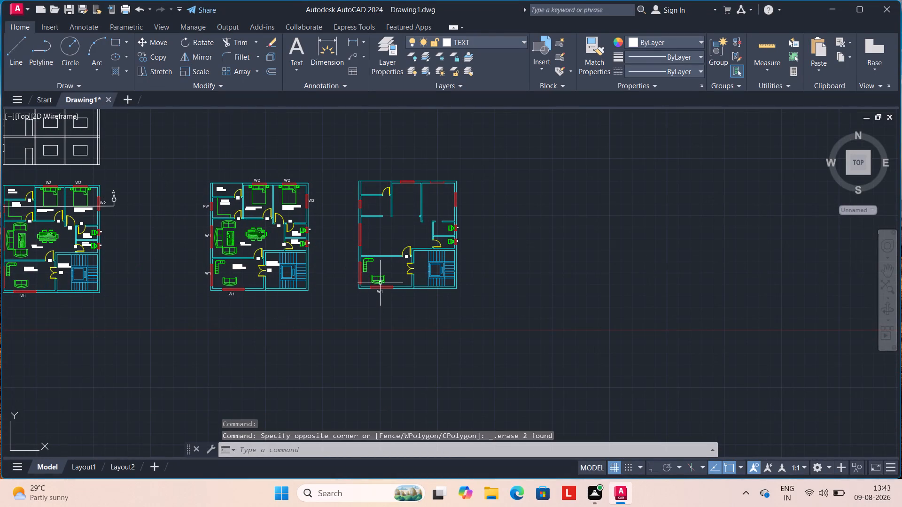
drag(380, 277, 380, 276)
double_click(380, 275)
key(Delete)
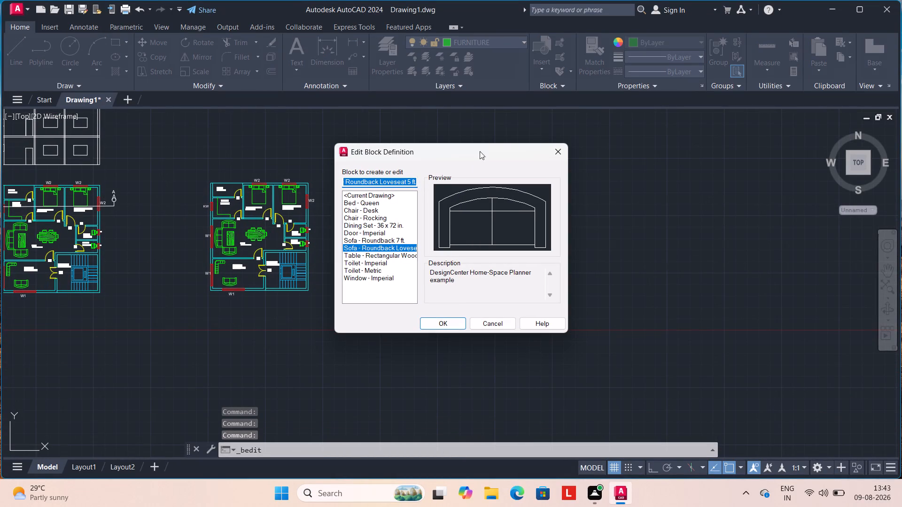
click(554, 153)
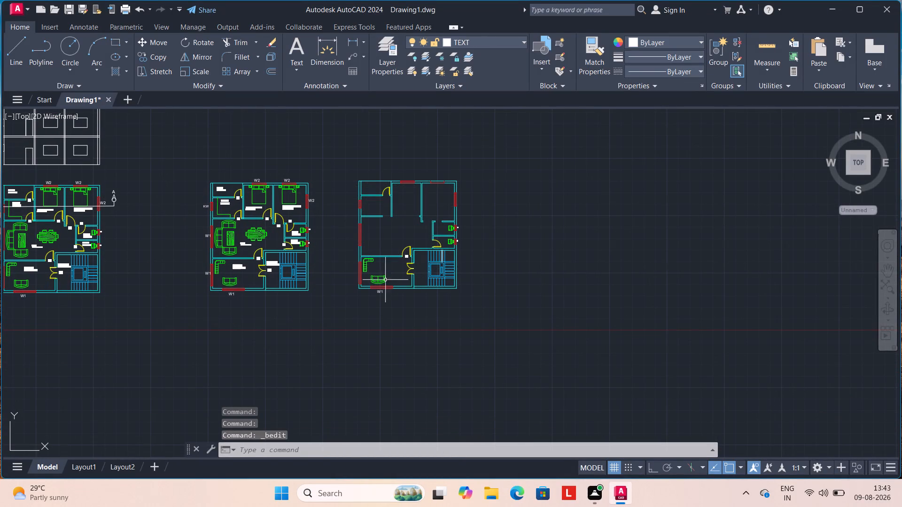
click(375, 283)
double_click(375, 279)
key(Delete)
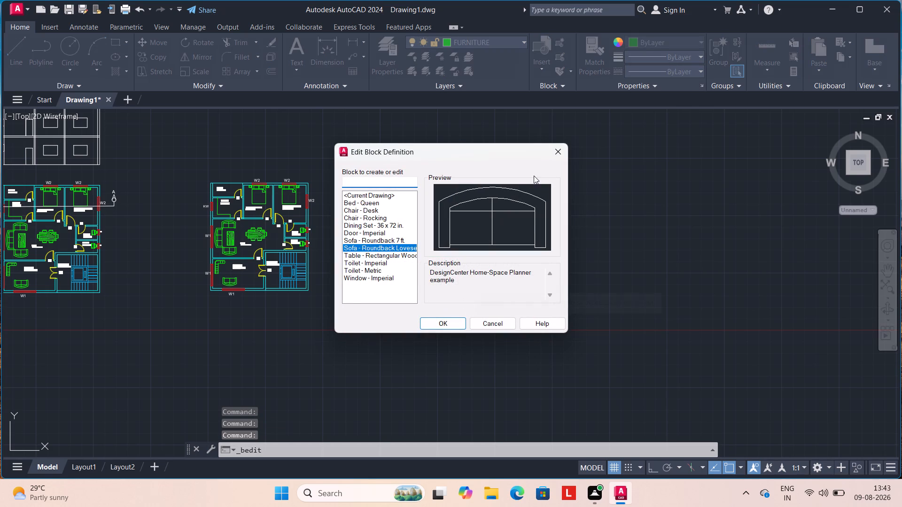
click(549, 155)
Erase the loveseat and one seat line of the L-shaped sofa from the room beside the staircase in the rightmost plan.
scroll(405, 269, up, 2)
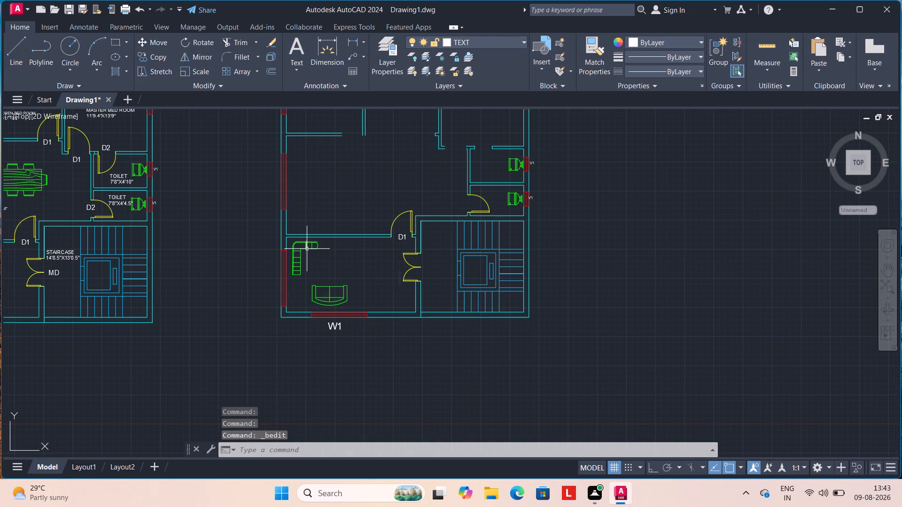
click(307, 249)
key(Delete)
key(Delete)
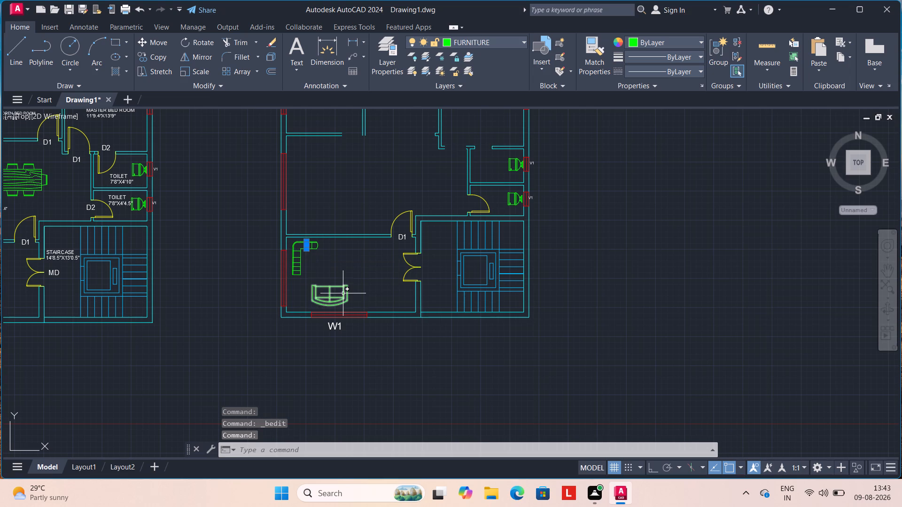
click(343, 293)
key(Delete)
Erase a seat divider and the inner front edge from the short arm of the L-shaped sofa in the same room.
click(296, 265)
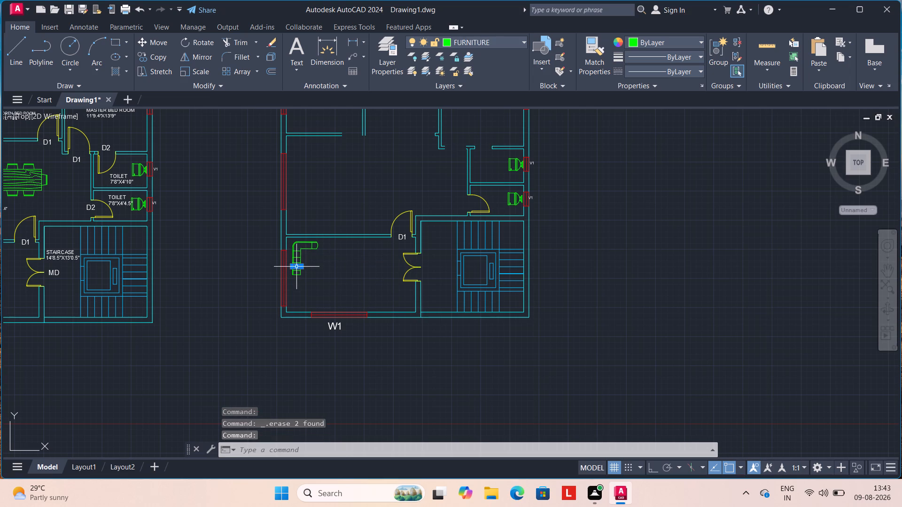
key(Delete)
click(303, 249)
key(Delete)
scroll(292, 245, up, 2)
click(290, 234)
drag(291, 234, 301, 235)
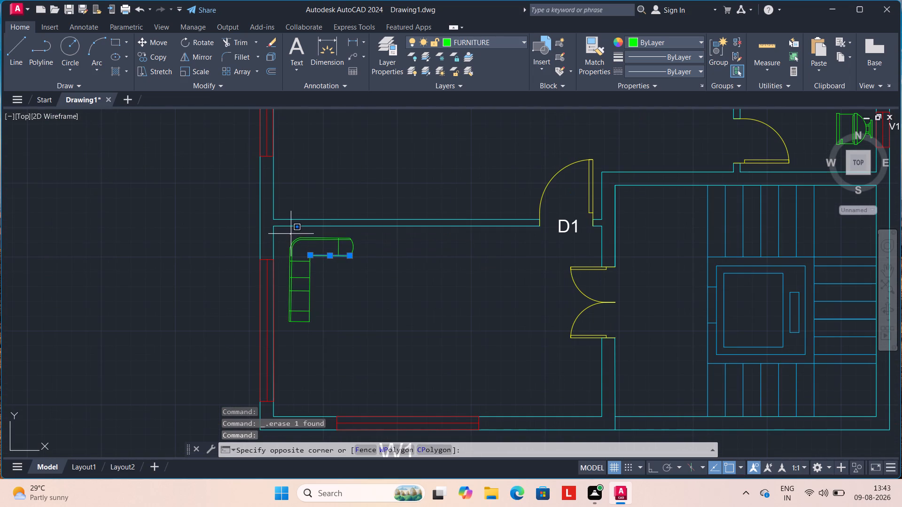
drag(301, 235, 369, 256)
key(Delete)
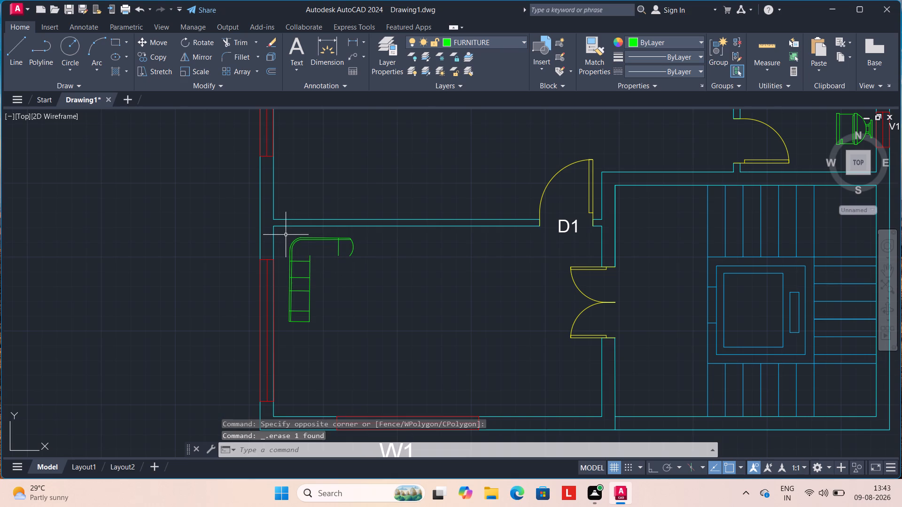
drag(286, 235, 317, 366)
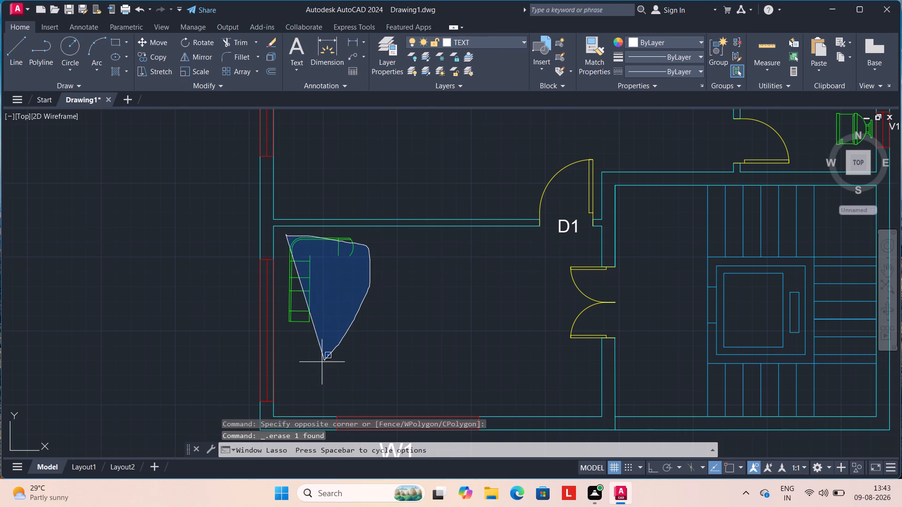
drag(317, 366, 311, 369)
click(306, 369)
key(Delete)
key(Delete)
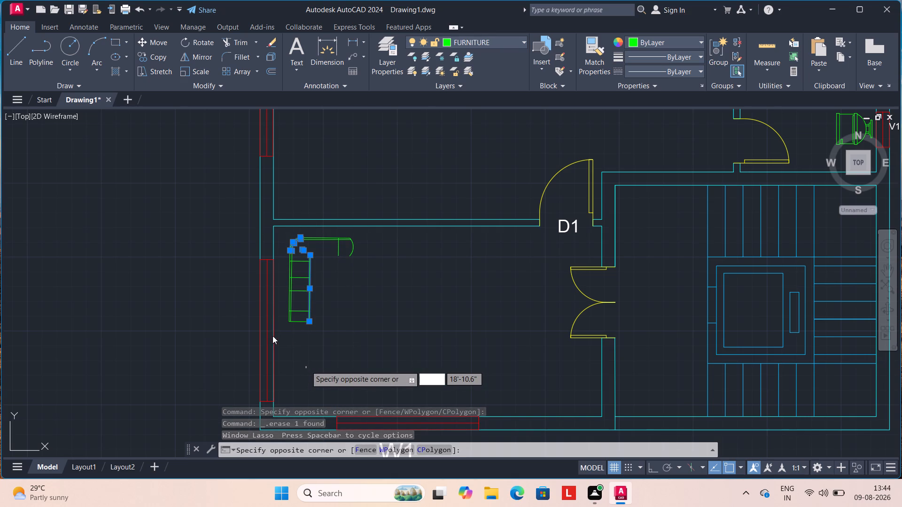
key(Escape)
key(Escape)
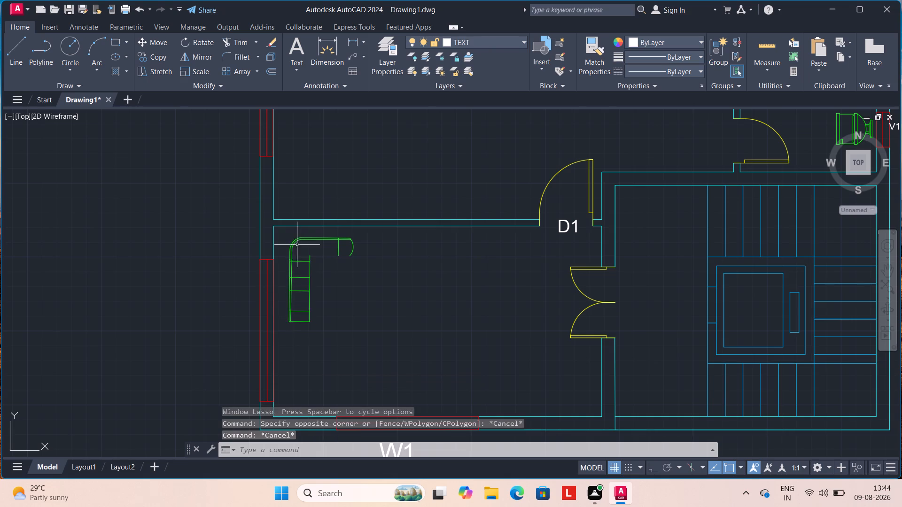
Erase all remaining arcs and lines of the L-shaped sofa in the room beside the staircase.
scroll(291, 236, up, 2)
click(271, 228)
drag(271, 228, 411, 237)
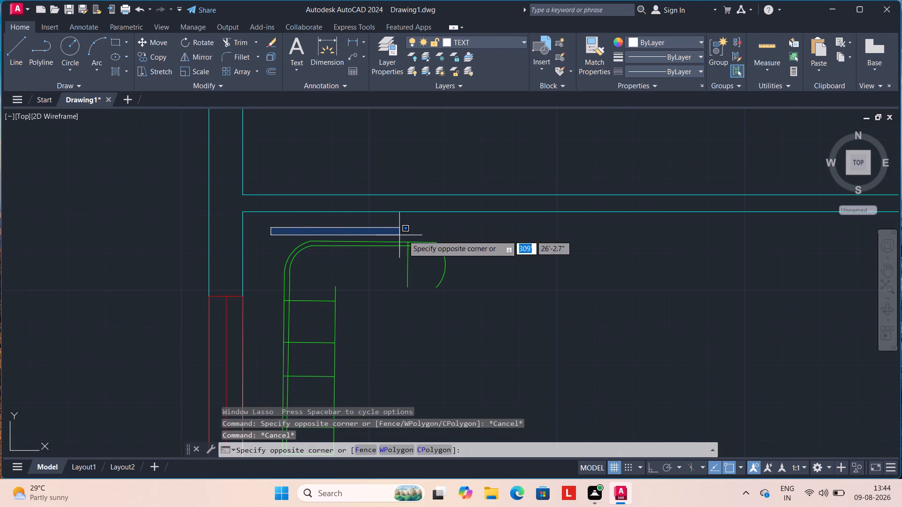
drag(411, 237, 463, 442)
click(463, 441)
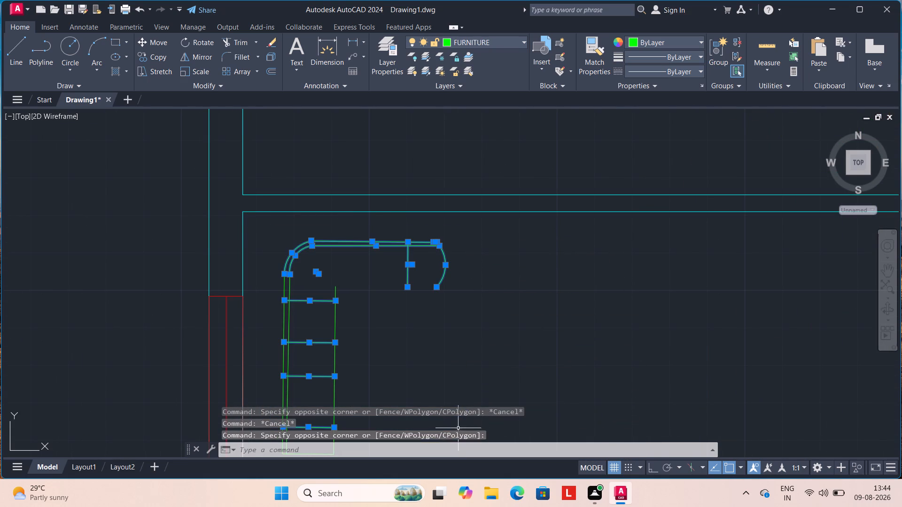
key(Delete)
scroll(452, 419, down, 2)
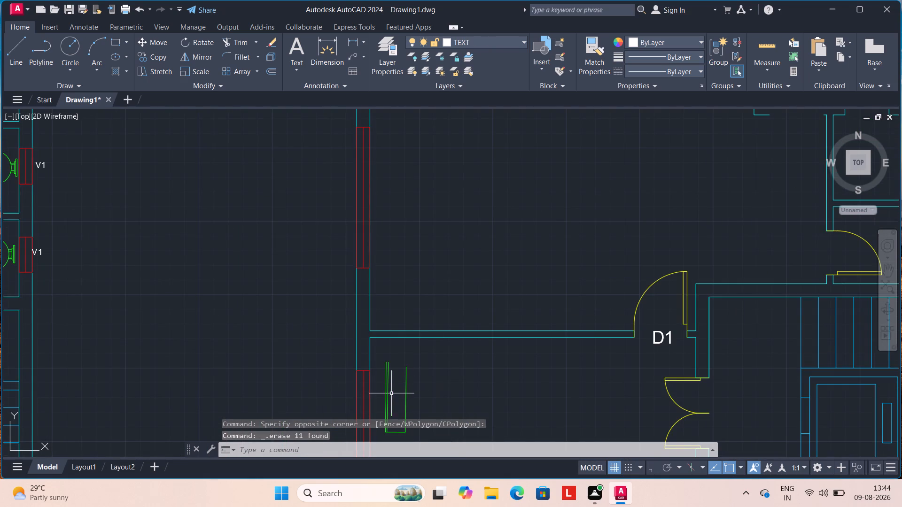
middle_drag(474, 388, 451, 261)
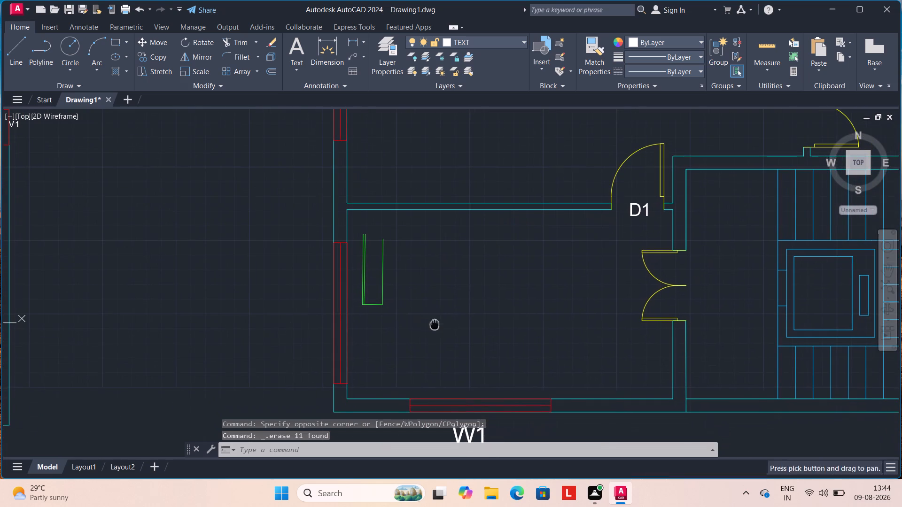
click(356, 227)
drag(356, 227, 399, 253)
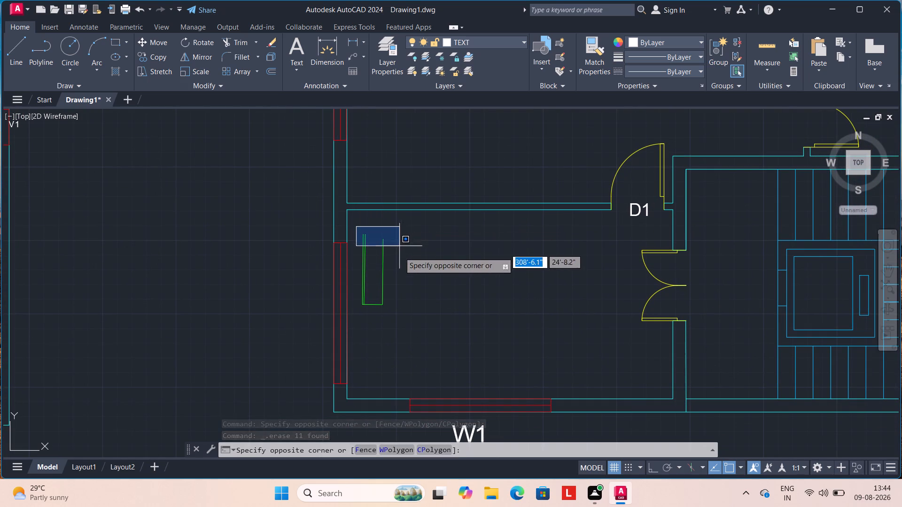
drag(399, 253, 396, 331)
click(396, 331)
key(Delete)
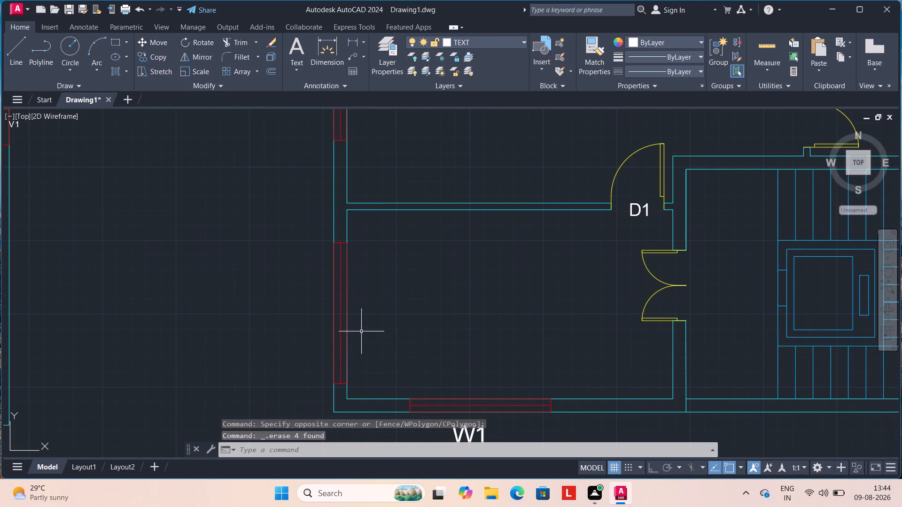
Erase all the window lines, including both end lines, from the left outer wall of the room emptied of sofas.
click(338, 300)
click(339, 299)
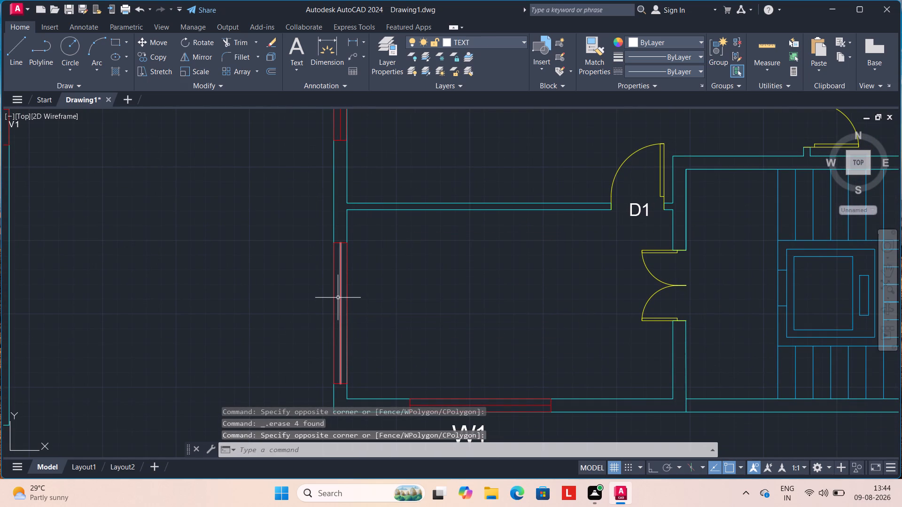
key(Escape)
click(340, 291)
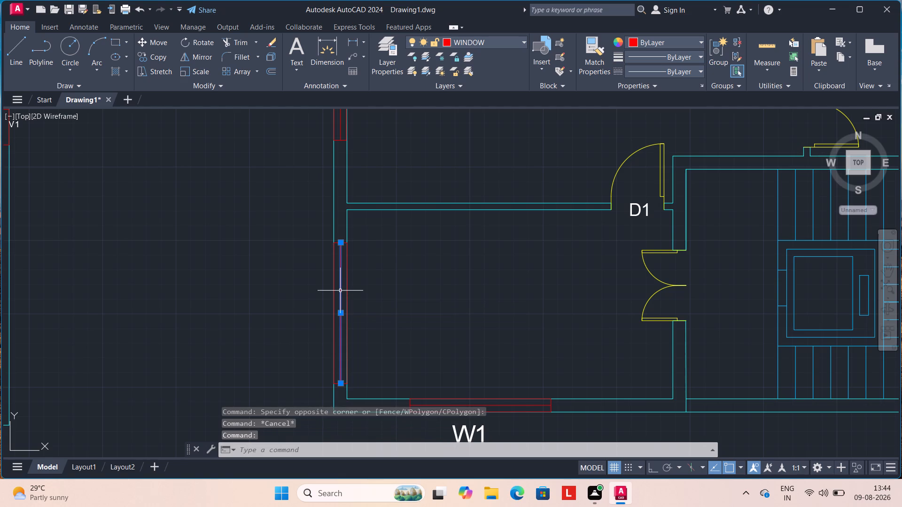
key(Delete)
click(335, 291)
key(Delete)
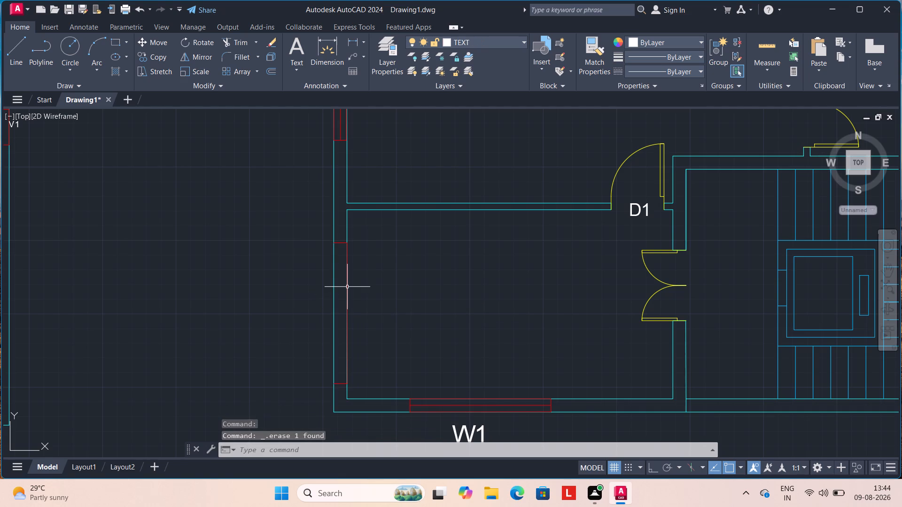
click(347, 287)
key(Delete)
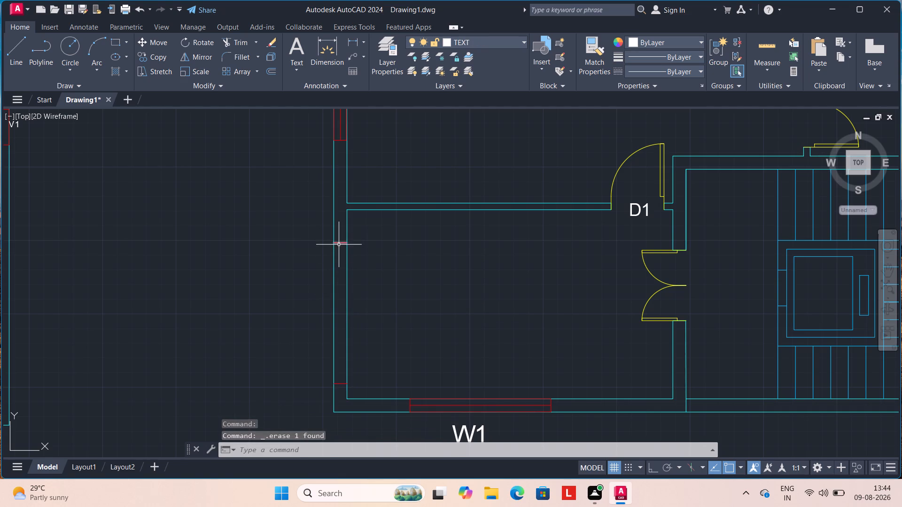
click(339, 245)
click(339, 242)
key(Delete)
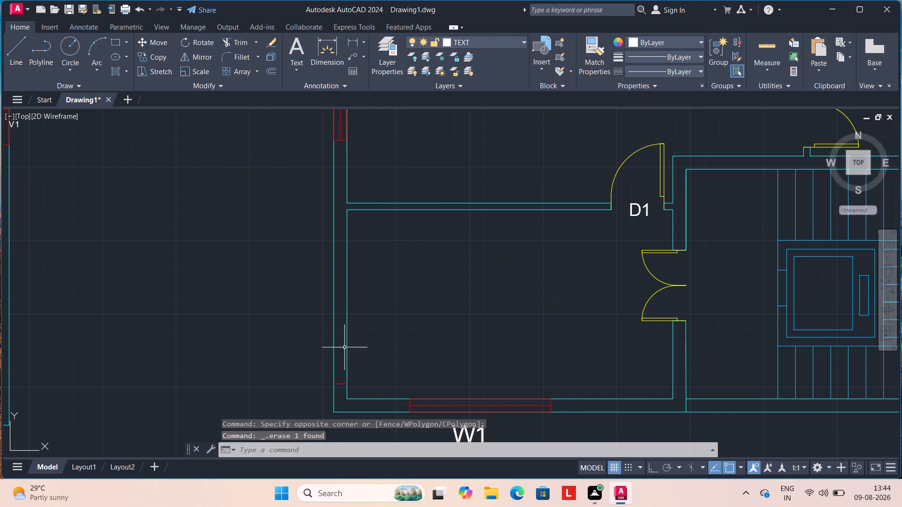
click(341, 384)
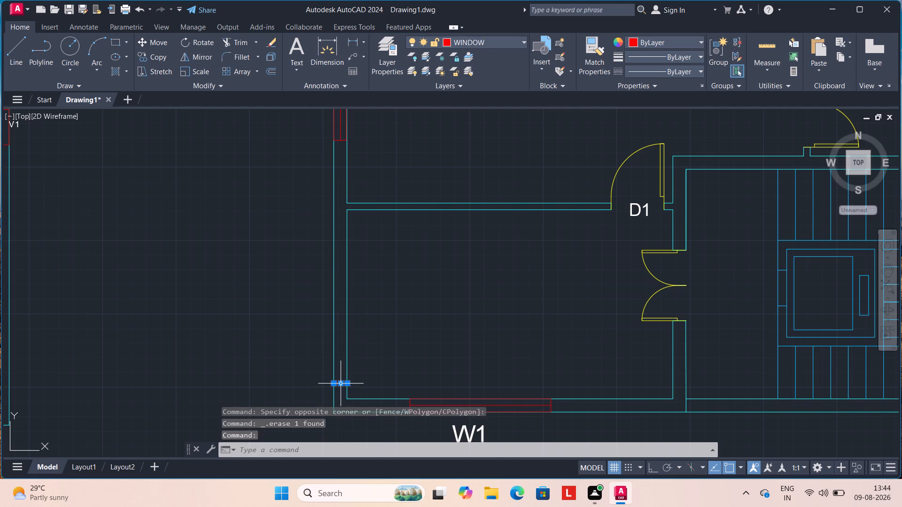
key(Delete)
Erase all the lines of the window above the W1 label in the bottom outer wall of the rightmost plan.
scroll(410, 345, down, 1)
middle_drag(444, 346, 318, 325)
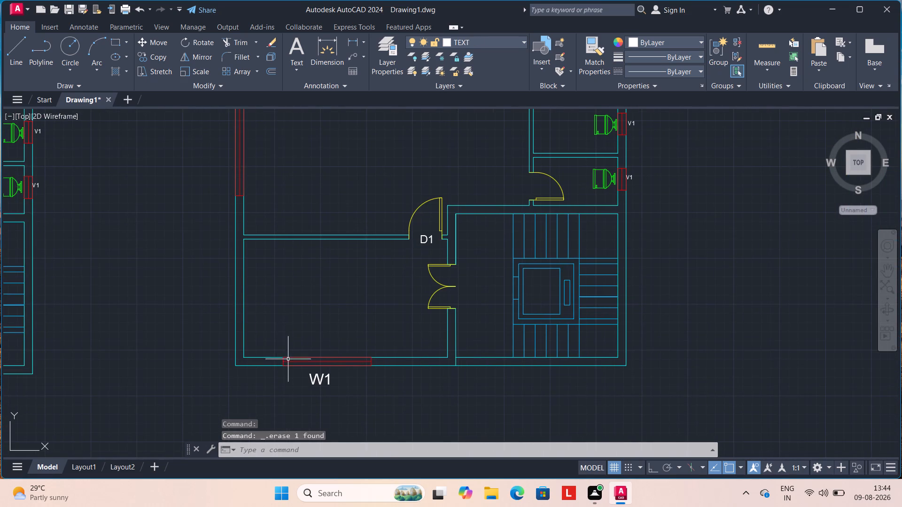
scroll(304, 380, up, 2)
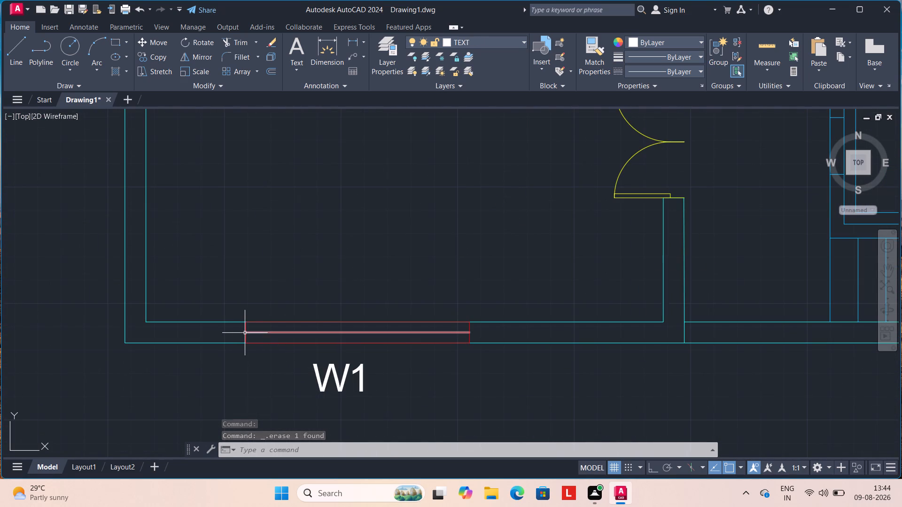
click(245, 333)
key(Delete)
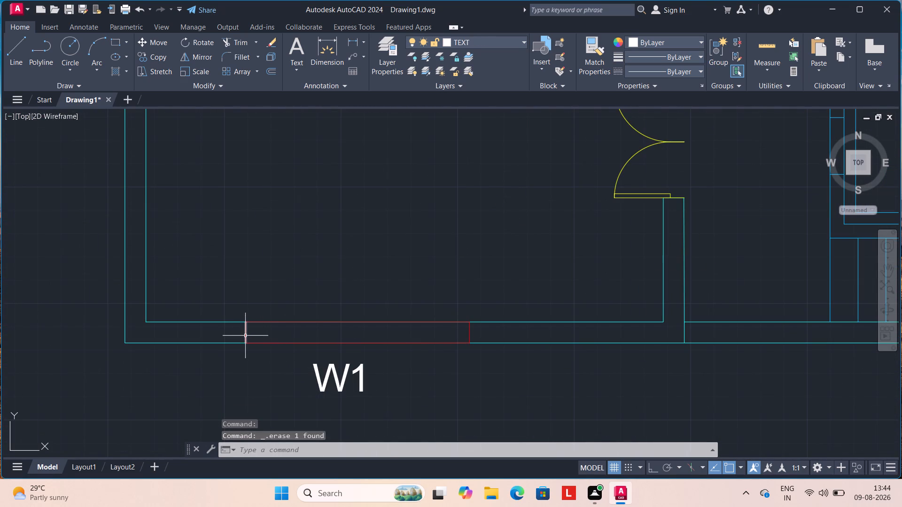
click(245, 335)
key(Delete)
click(274, 324)
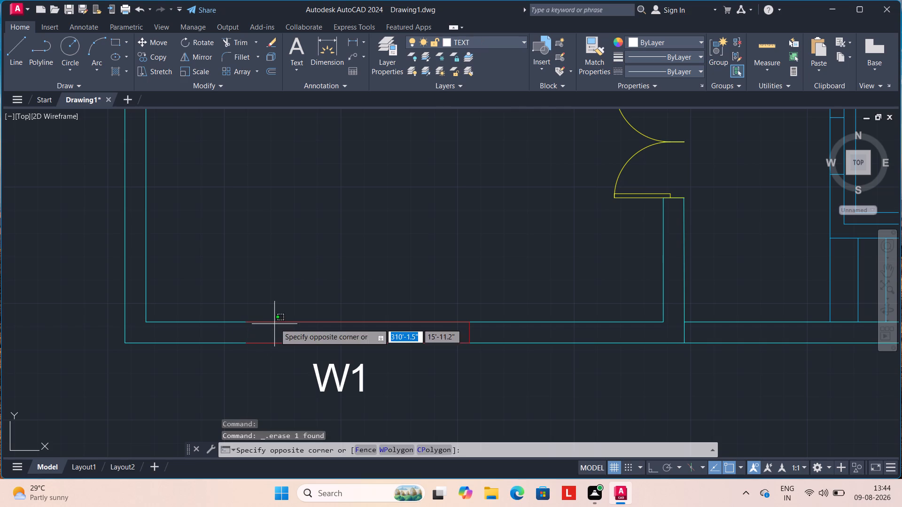
click(276, 322)
click(276, 322)
key(Delete)
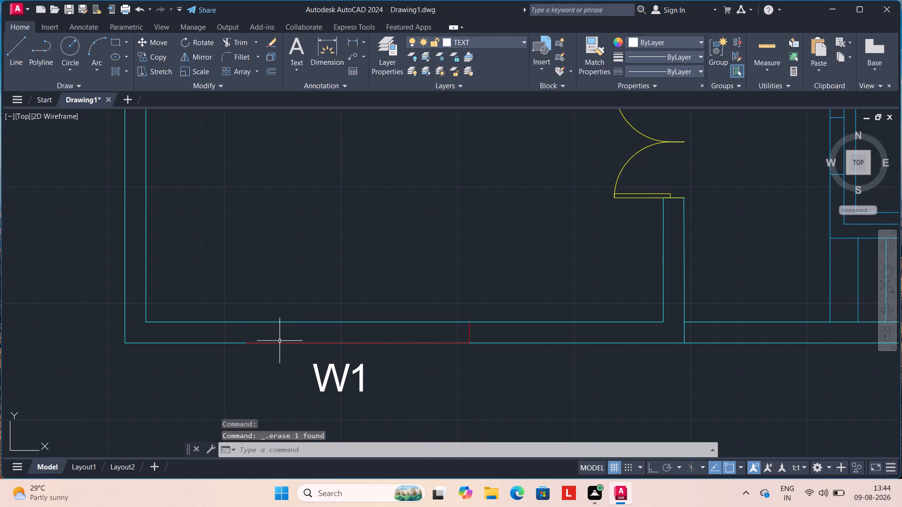
click(280, 344)
key(Delete)
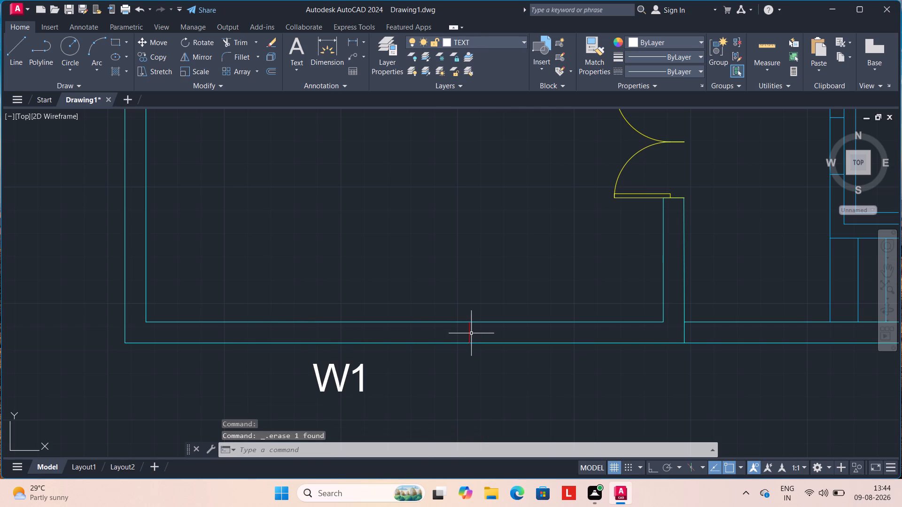
click(469, 333)
key(Delete)
Erase all the window lines, including both end lines, from the left outer wall of the large room above the D1 door.
scroll(464, 321, down, 2)
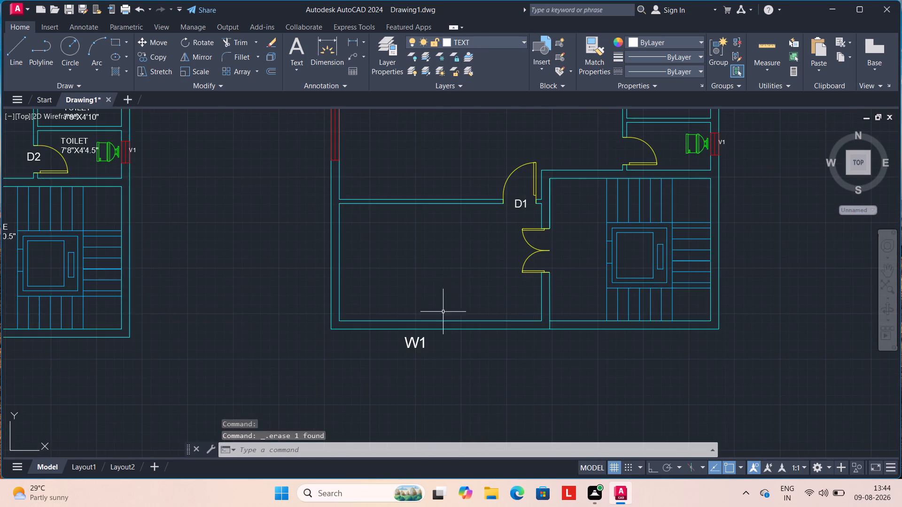
middle_drag(442, 277, 294, 379)
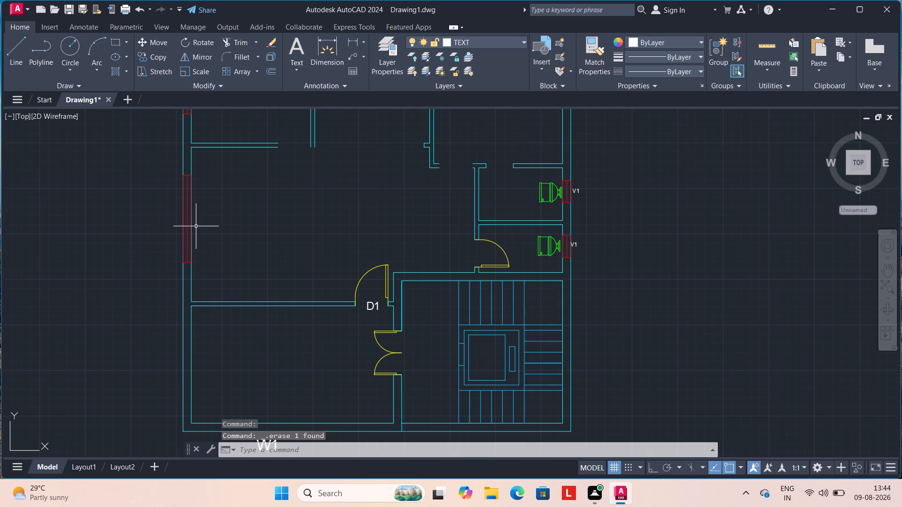
click(190, 226)
key(Delete)
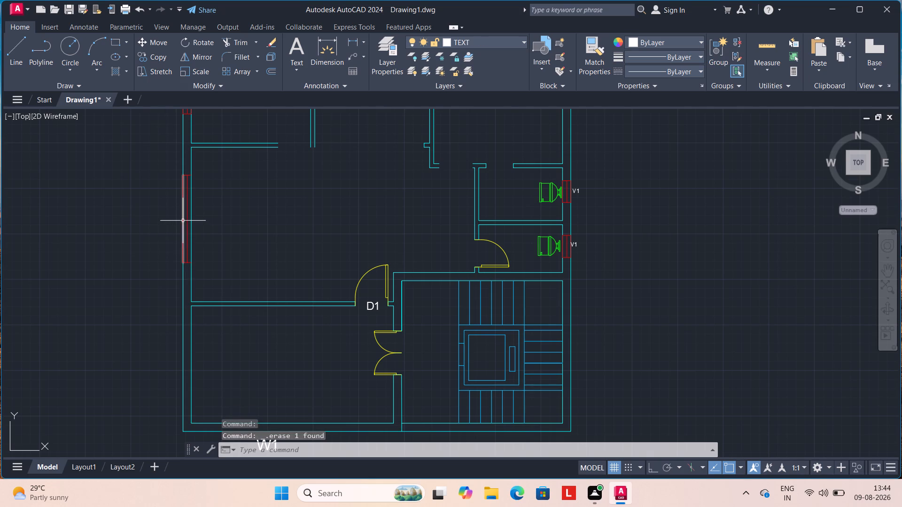
click(187, 215)
key(Delete)
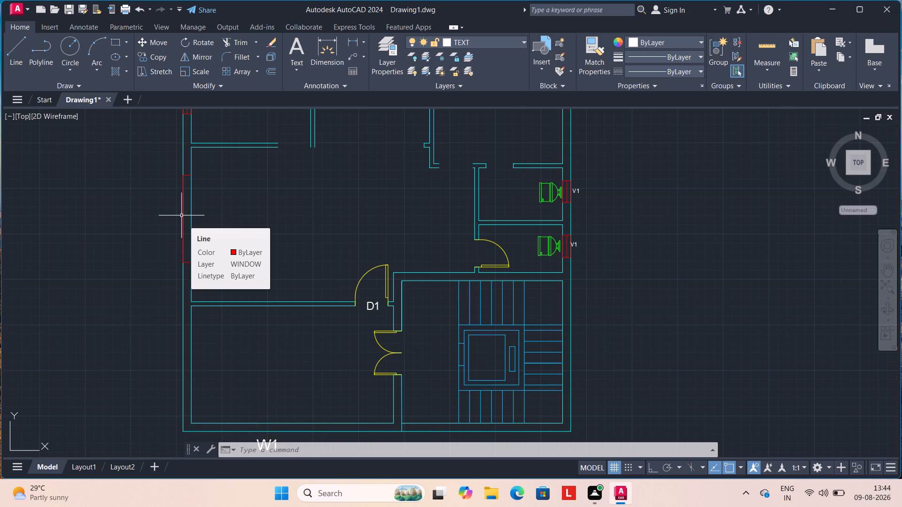
scroll(181, 215, up, 1)
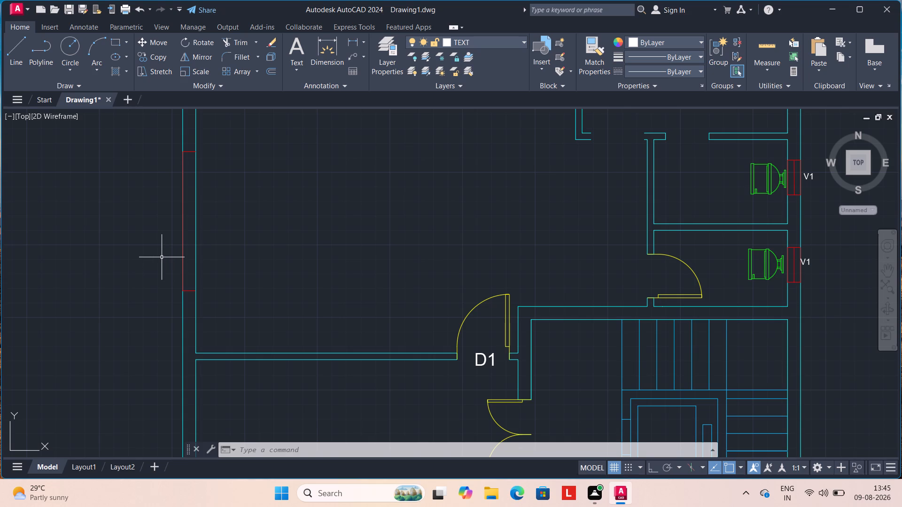
scroll(186, 262, up, 1)
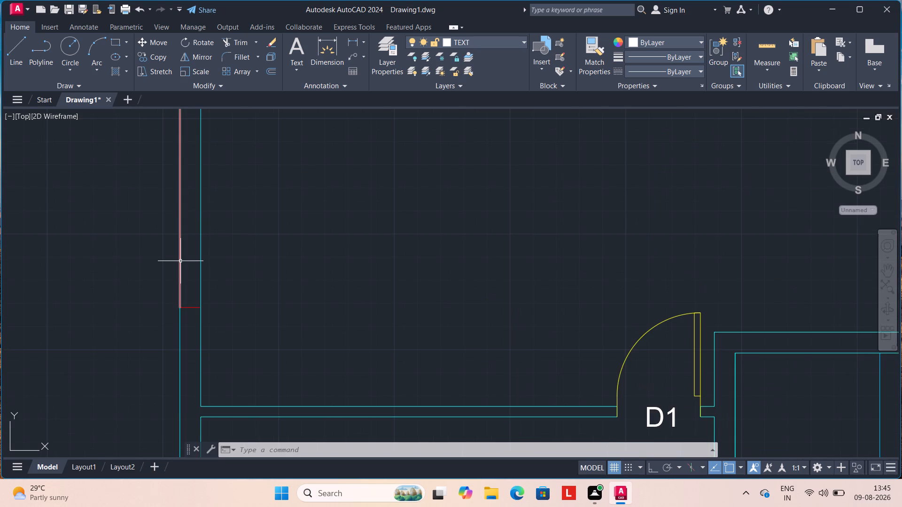
click(180, 261)
key(Delete)
click(188, 308)
key(Delete)
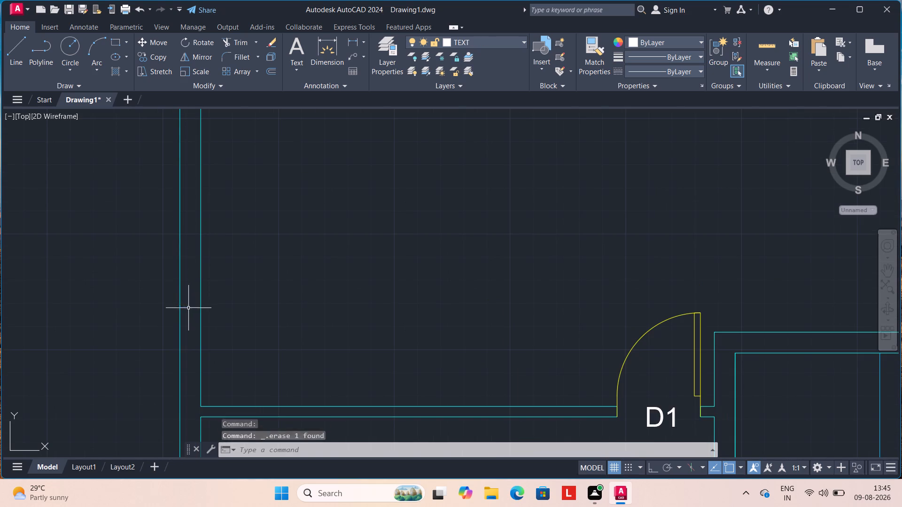
scroll(193, 277, down, 1)
middle_drag(193, 269, 172, 324)
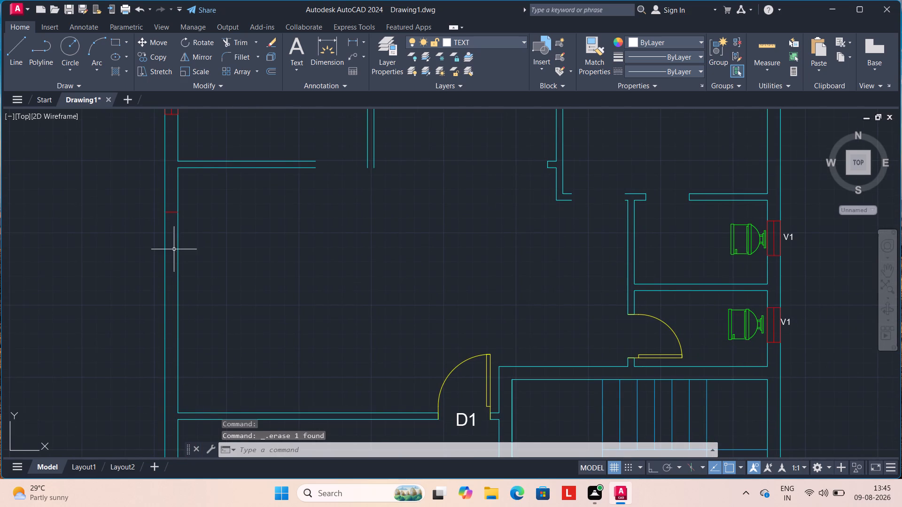
click(169, 213)
key(Delete)
Erase all the lines of the window in the left outer wall of the small room above the large room.
scroll(198, 211, down, 1)
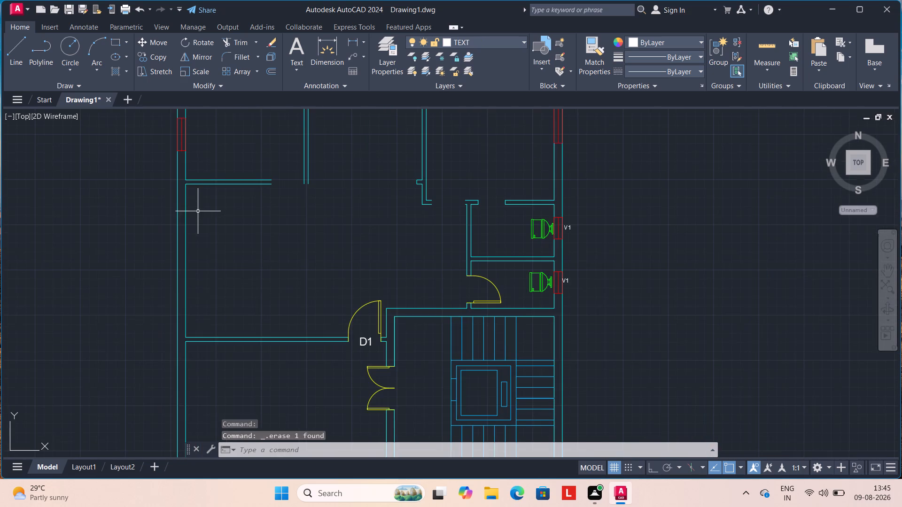
middle_drag(204, 208, 165, 302)
scroll(156, 234, up, 1)
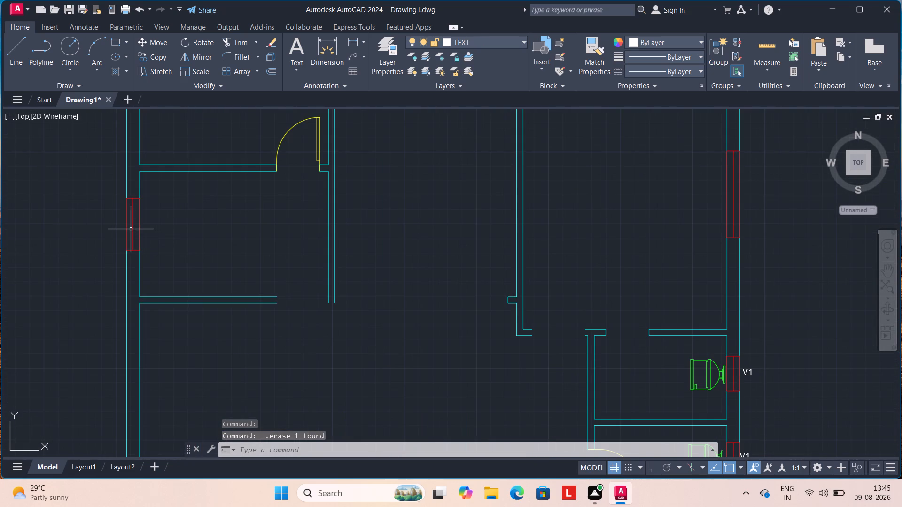
click(133, 226)
key(Delete)
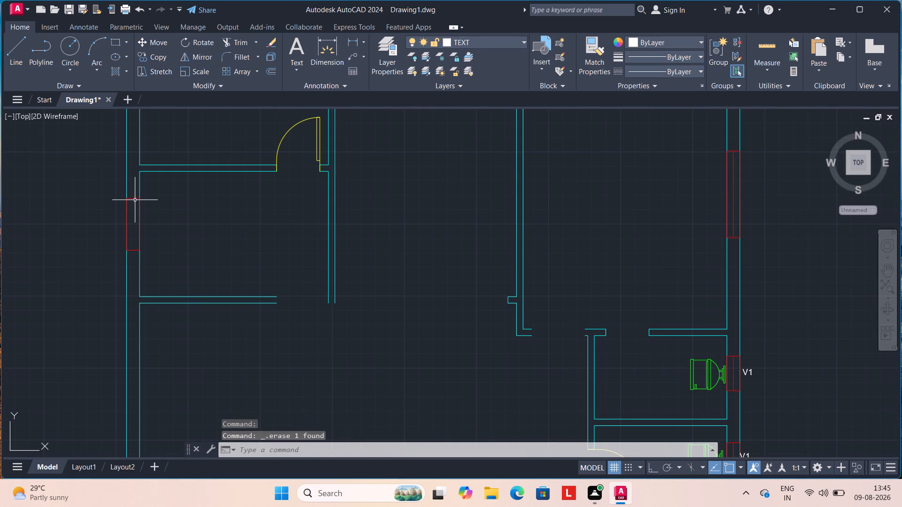
click(135, 199)
key(Delete)
click(127, 219)
key(Delete)
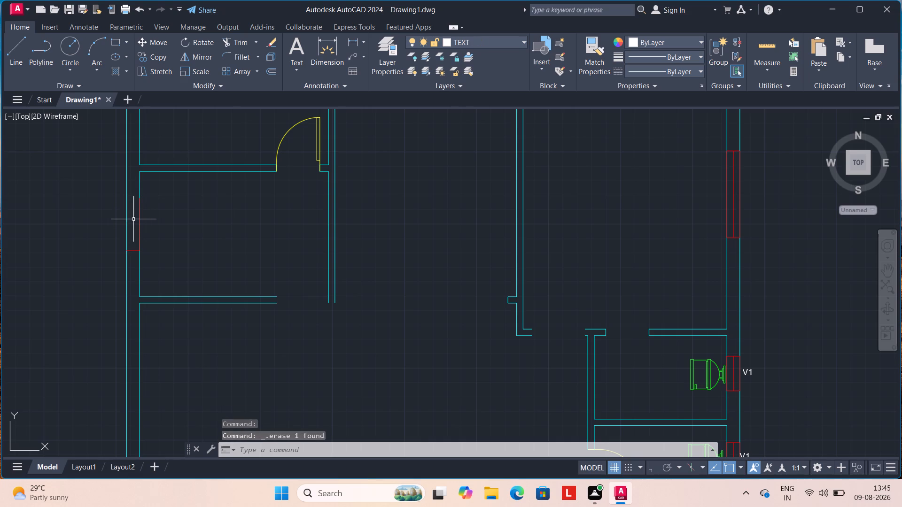
click(140, 216)
key(Delete)
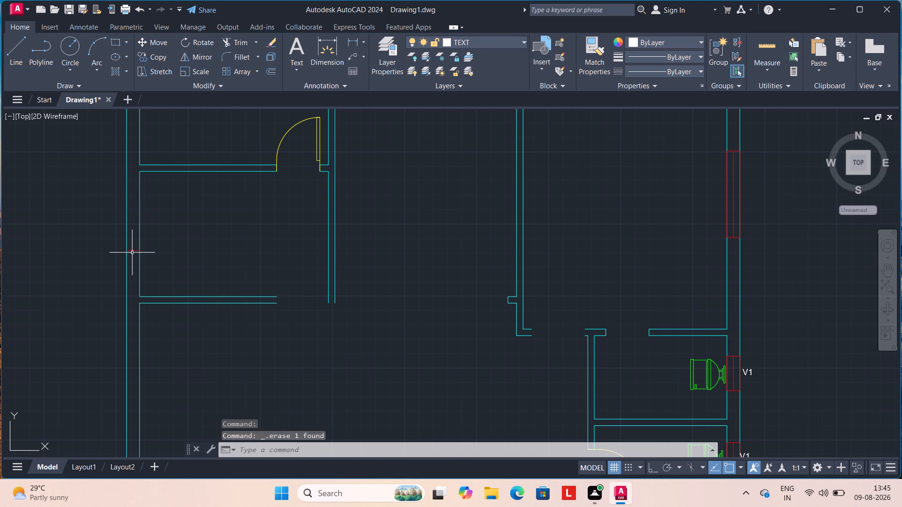
click(132, 253)
click(133, 249)
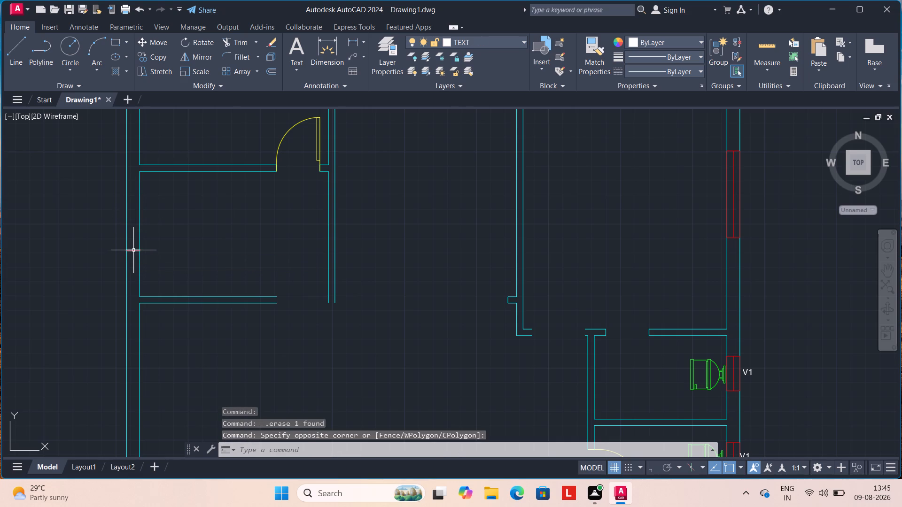
click(133, 251)
key(Delete)
Erase all the lines of the window in the top outer wall of the upper middle room.
scroll(182, 245, down, 1)
middle_drag(184, 255, 108, 293)
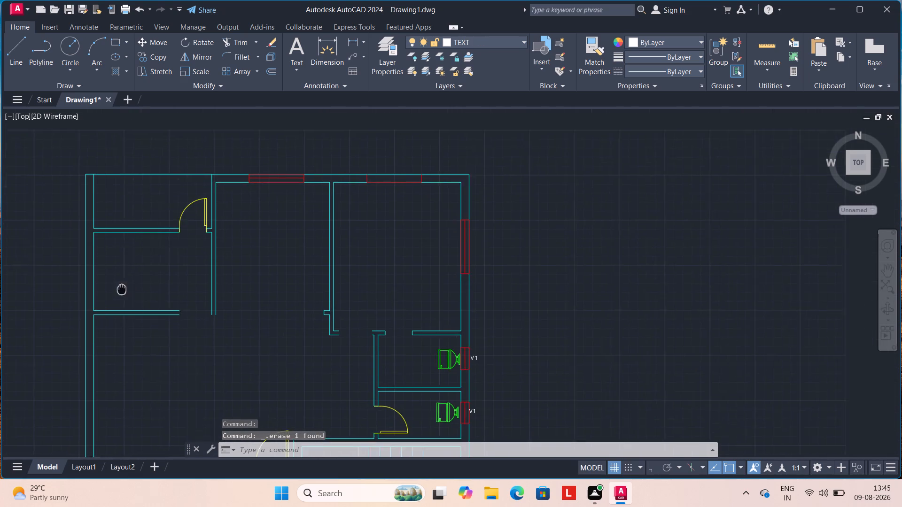
middle_drag(108, 293, 106, 294)
scroll(240, 187, up, 1)
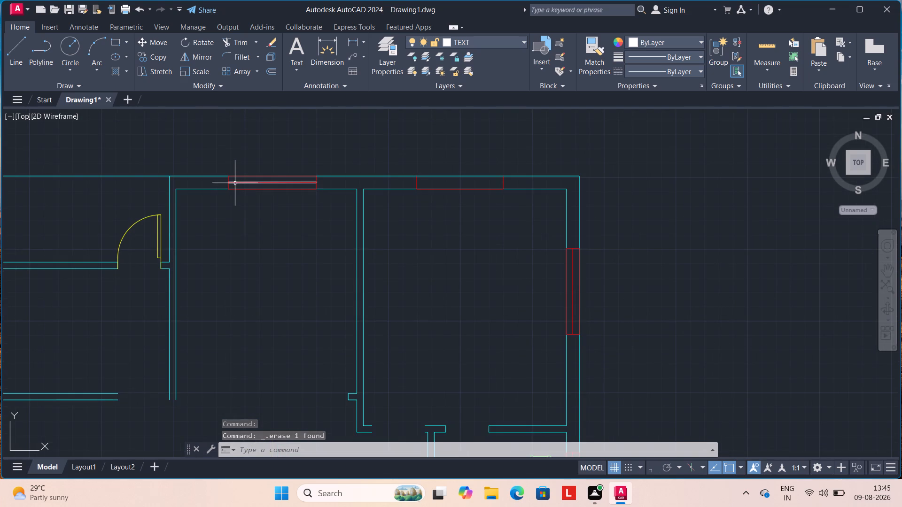
click(235, 183)
key(Delete)
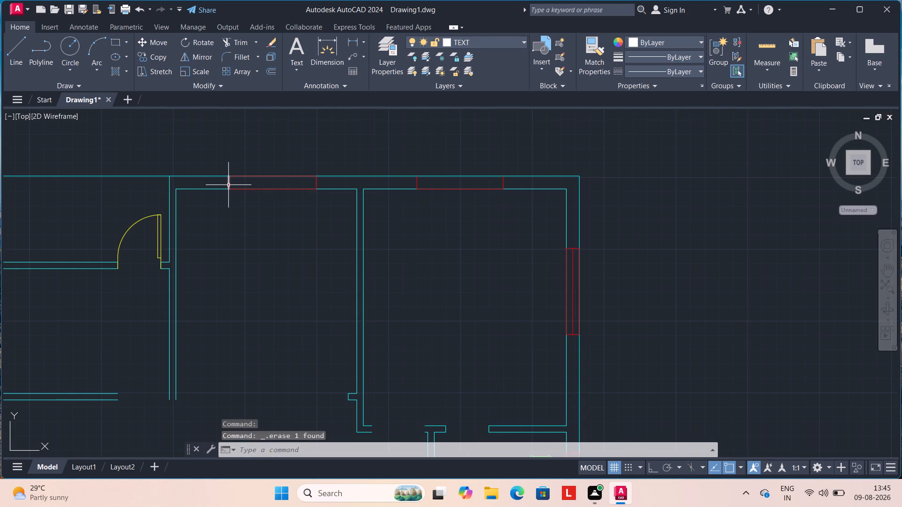
click(228, 185)
key(Delete)
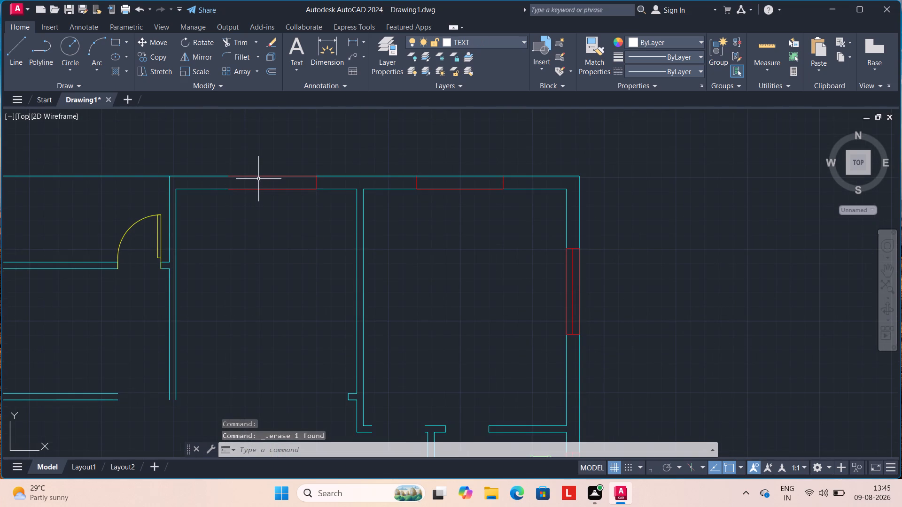
click(260, 177)
key(Delete)
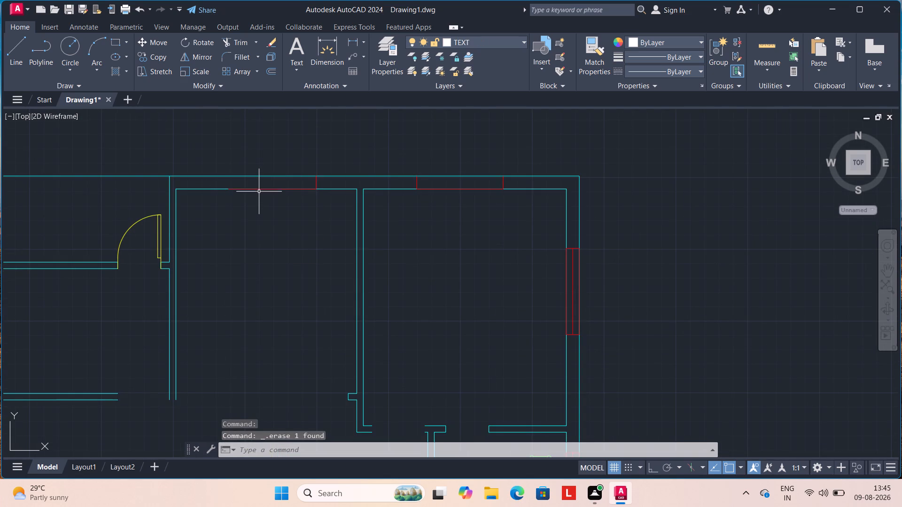
click(259, 189)
key(Delete)
click(315, 181)
key(Delete)
Erase the remaining lines of the window in the top outer wall of the upper-right corner room.
scroll(298, 244, down, 1)
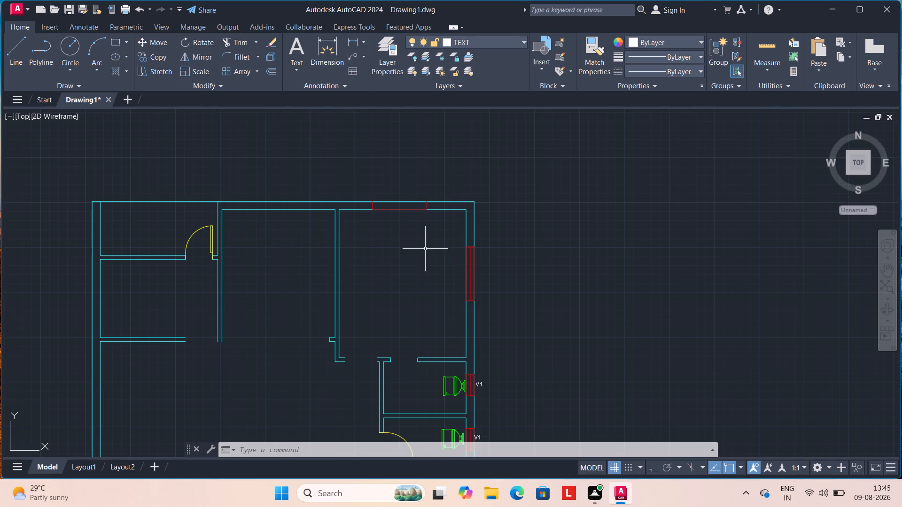
middle_drag(422, 253, 299, 262)
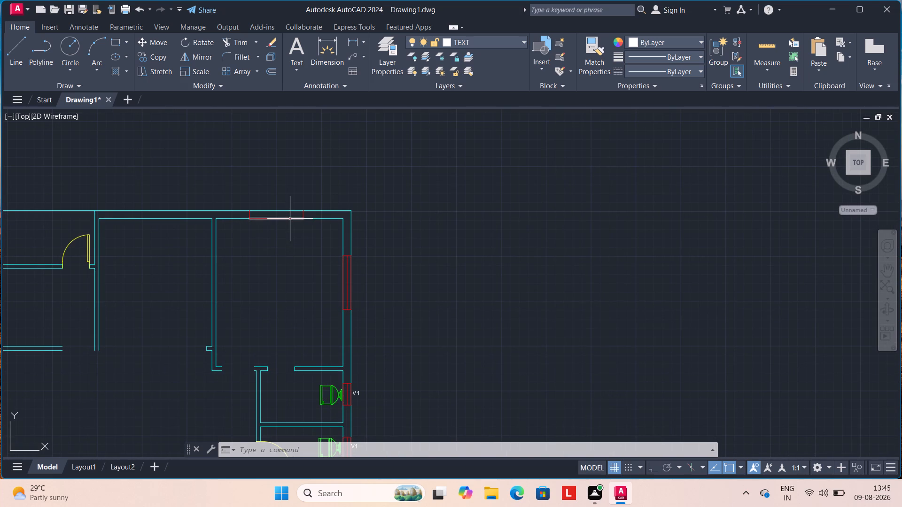
click(290, 219)
key(Delete)
click(303, 212)
key(Delete)
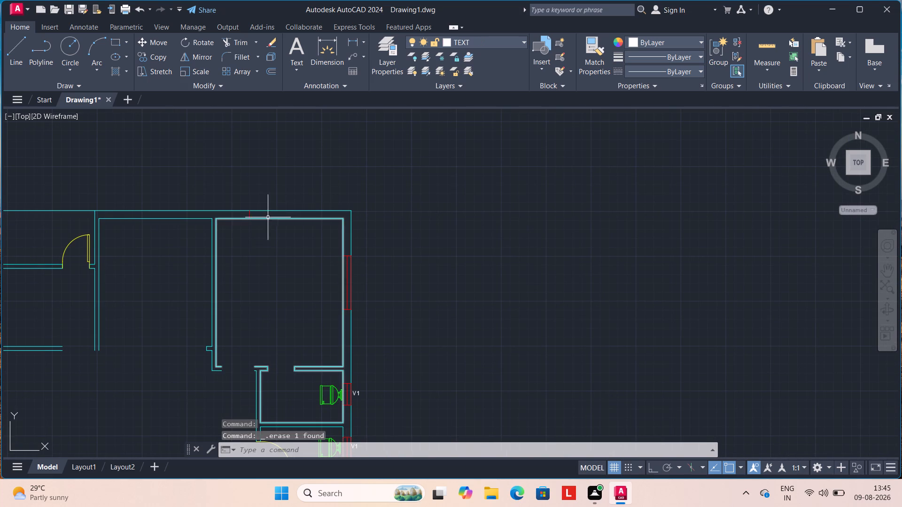
click(250, 215)
key(Delete)
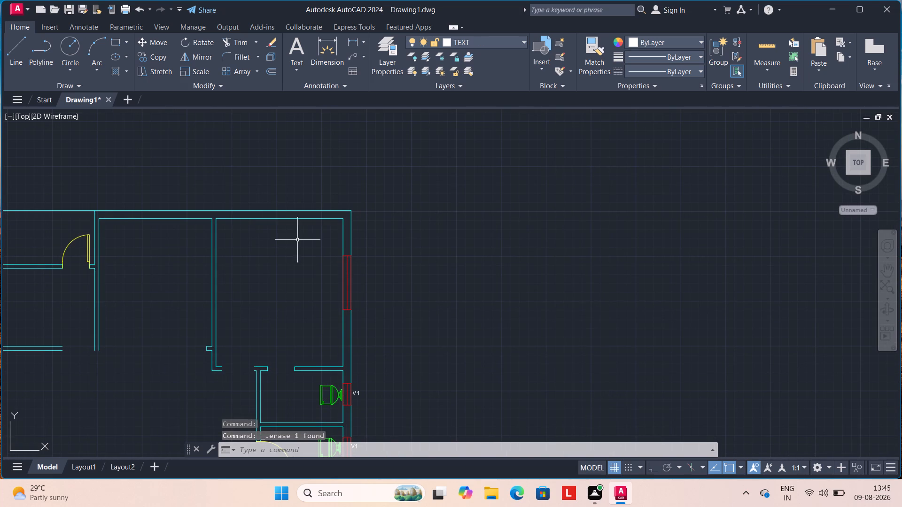
Erase all the window lines, including both end lines, from the right outer wall of the upper-right corner room.
click(346, 282)
key(Delete)
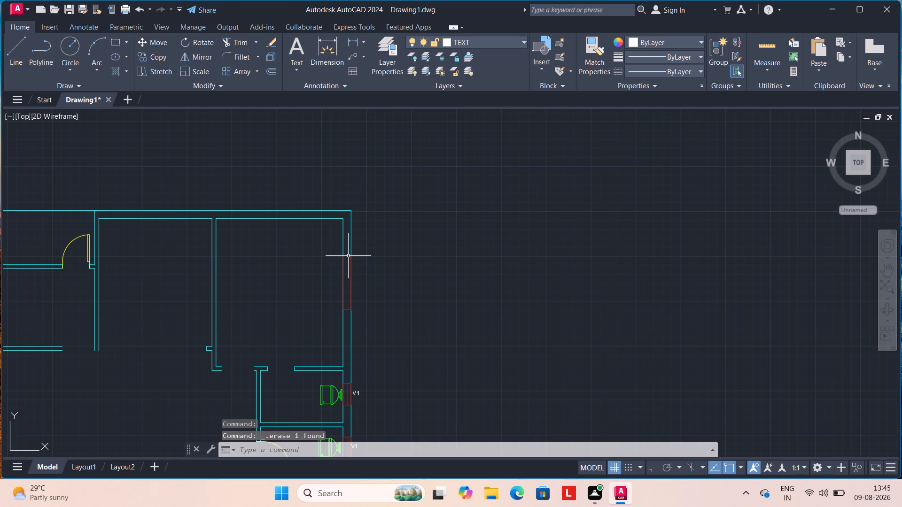
click(347, 256)
key(Delete)
click(343, 275)
key(Delete)
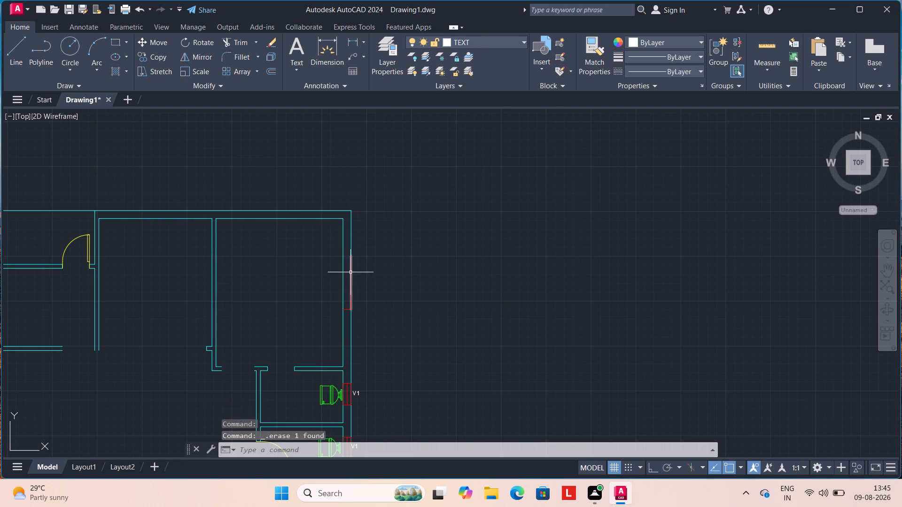
click(350, 272)
key(Delete)
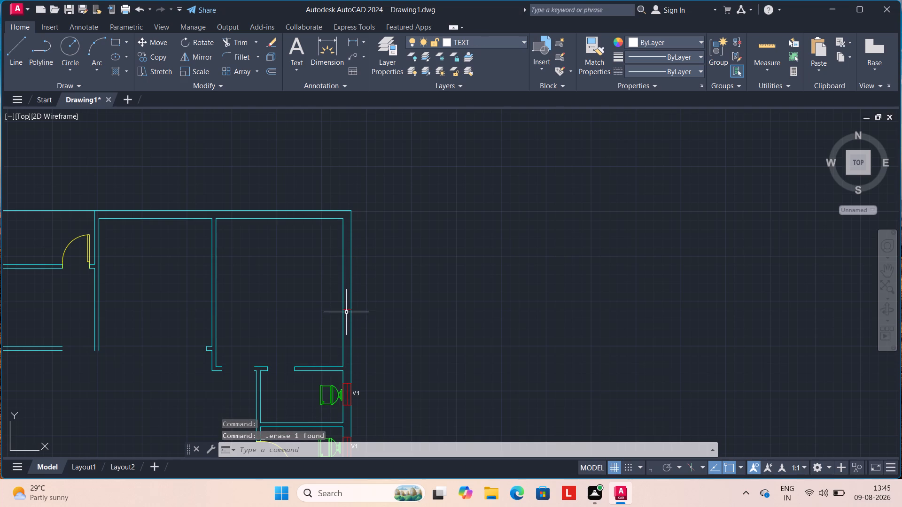
click(348, 309)
key(Delete)
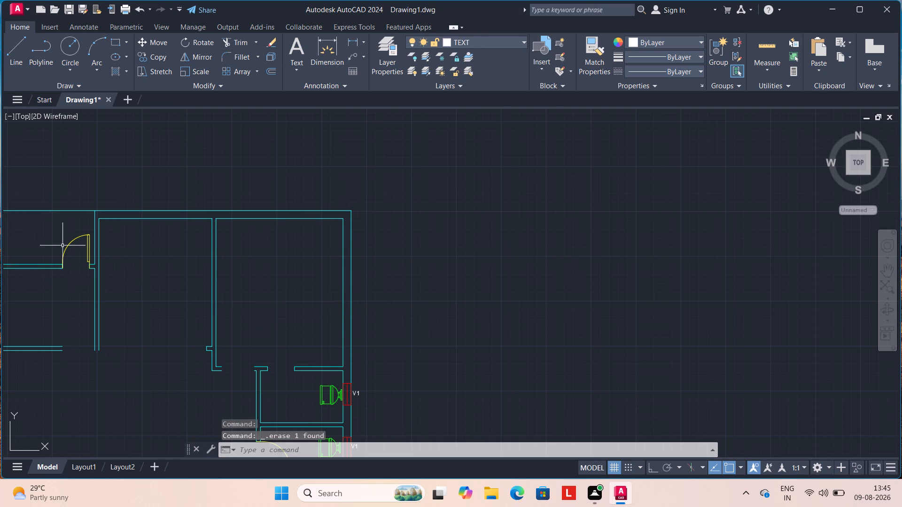
Erase the door between the two small upper-left rooms and the single door at the D1 label.
click(75, 237)
key(Delete)
scroll(103, 298, down, 1)
middle_drag(127, 317, 159, 261)
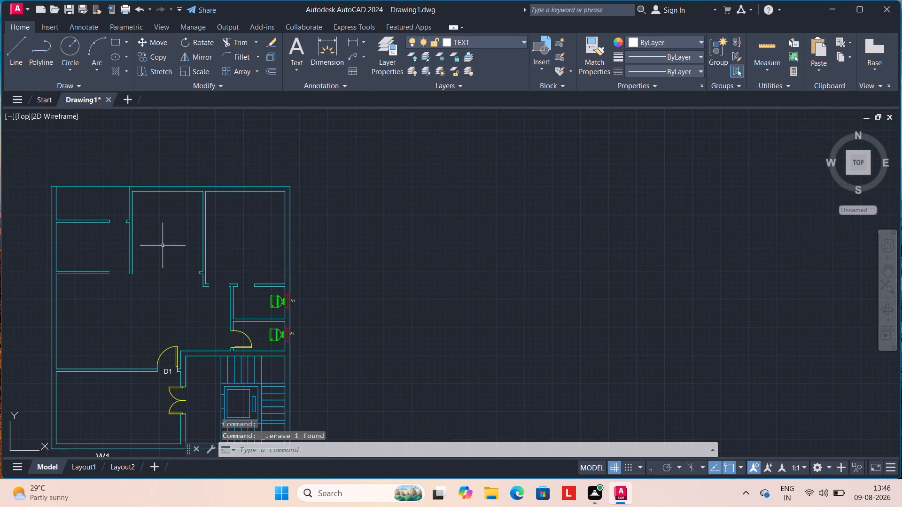
scroll(156, 272, down, 1)
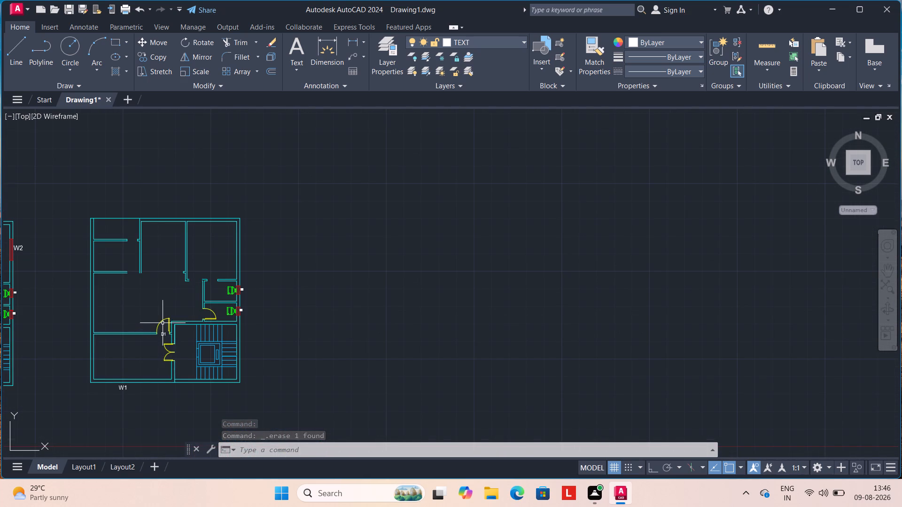
click(163, 317)
key(Delete)
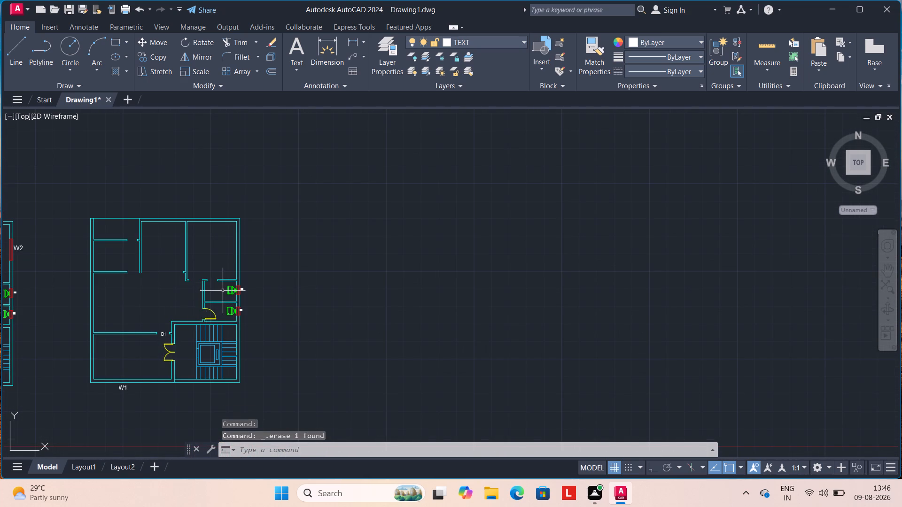
Erase the toilet fixture from the upper of the two toilet rooms.
click(228, 290)
key(Delete)
Erase all the V1 ventilator lines, including both end lines, from the outer wall of the upper toilet room.
scroll(236, 295, up, 2)
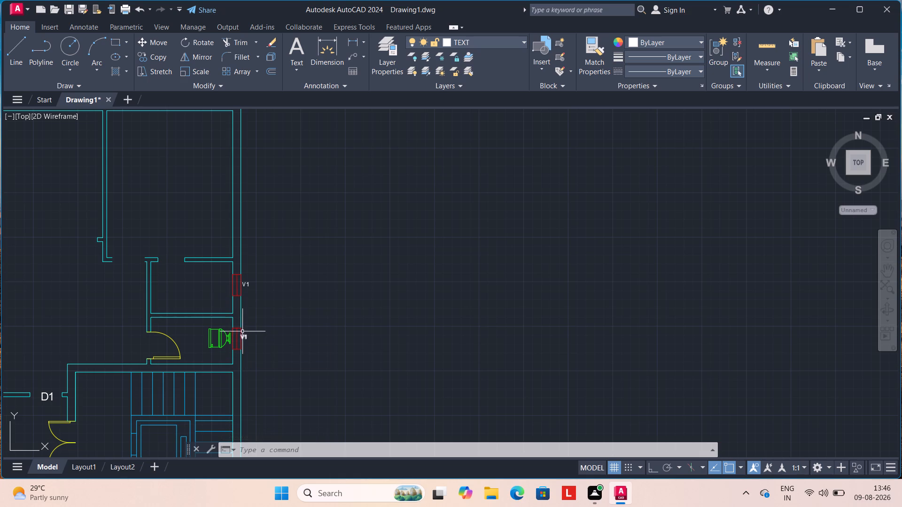
scroll(239, 300, up, 1)
click(233, 295)
key(Delete)
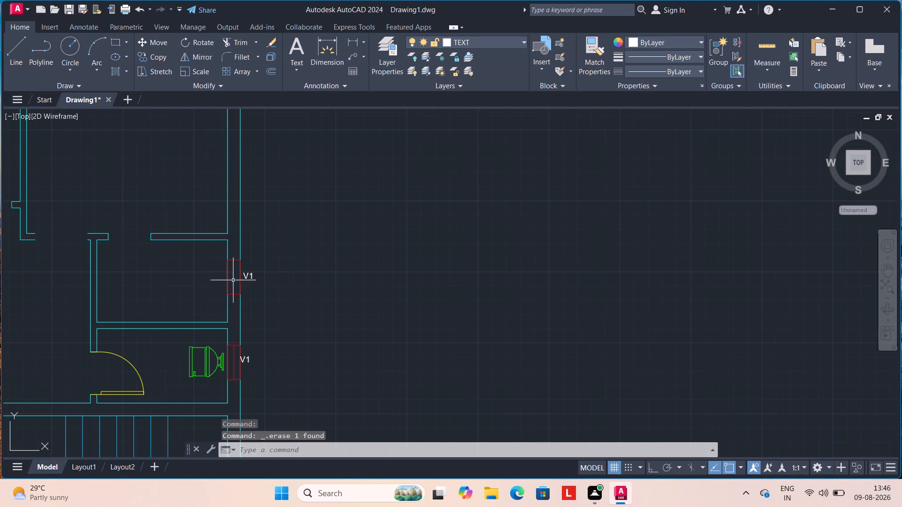
click(232, 261)
key(Delete)
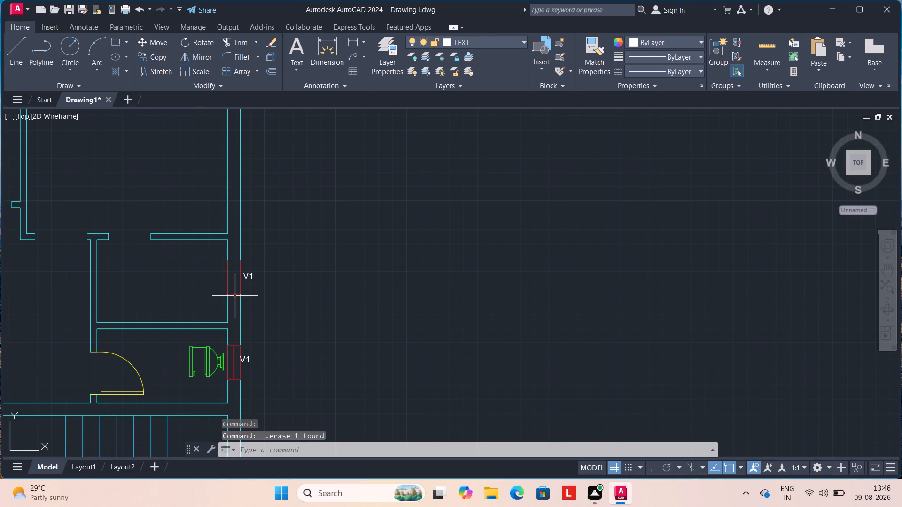
click(235, 296)
key(Delete)
click(240, 285)
key(Delete)
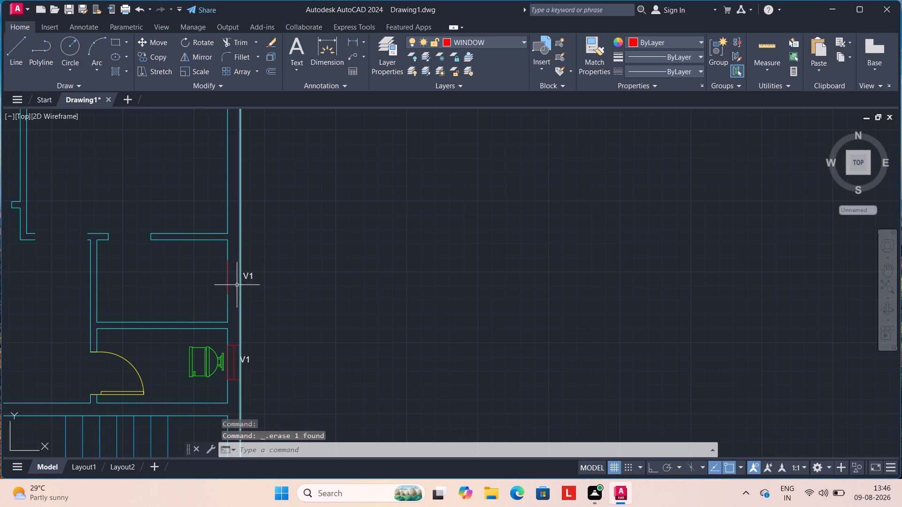
click(226, 285)
key(Delete)
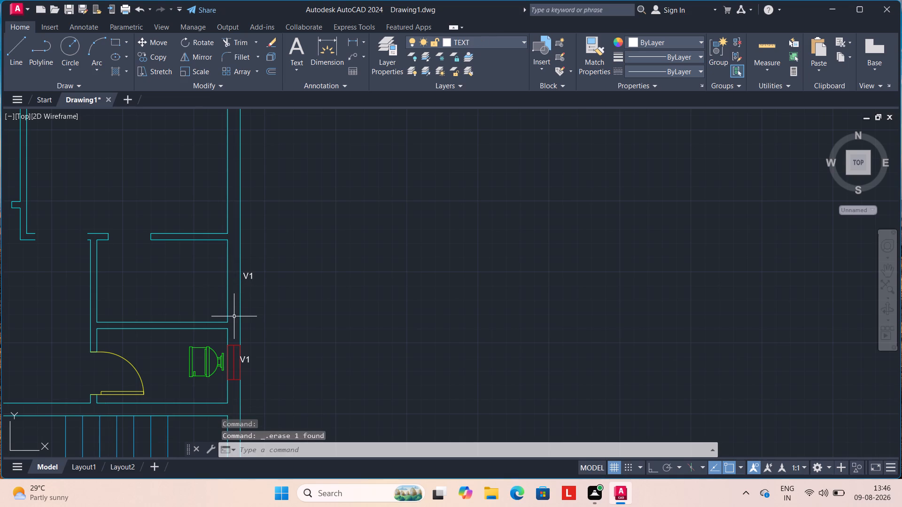
Erase the toilet fixture from the lower of the two toilet rooms.
scroll(234, 317, down, 1)
middle_drag(234, 318, 255, 264)
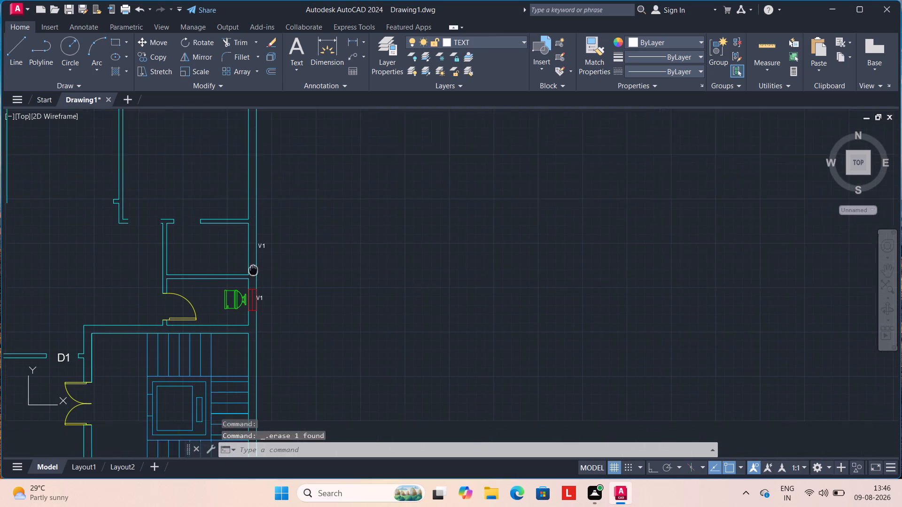
middle_drag(255, 264, 258, 251)
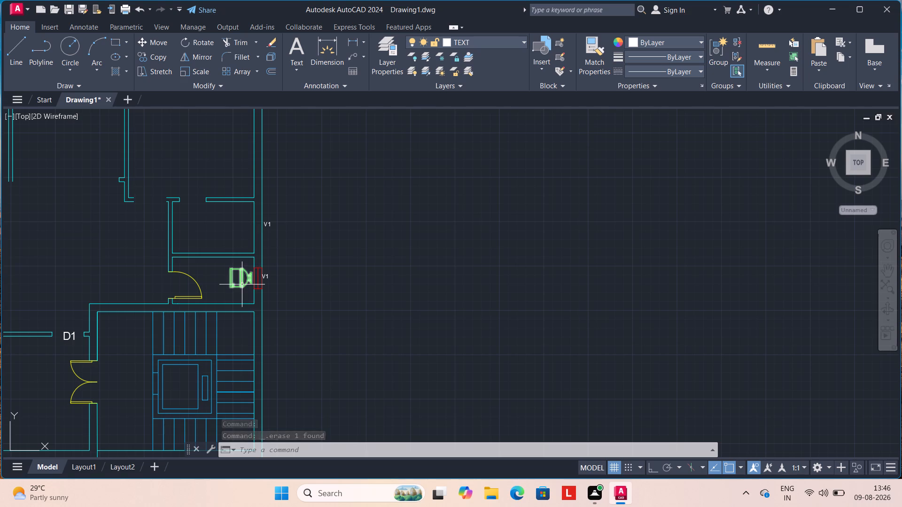
click(242, 284)
key(Delete)
Erase all the V1 ventilator lines, including both end lines, from the outer wall of the lower toilet room.
scroll(252, 275, up, 2)
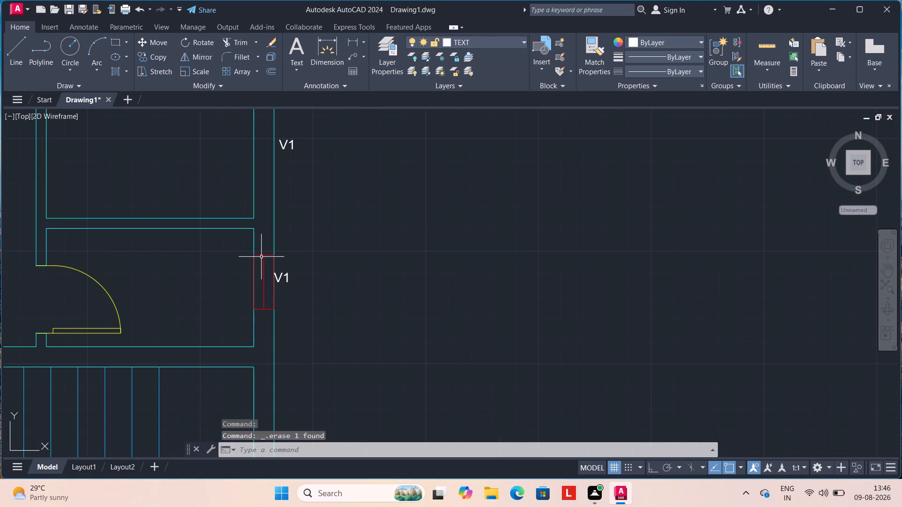
click(261, 257)
key(Delete)
click(263, 271)
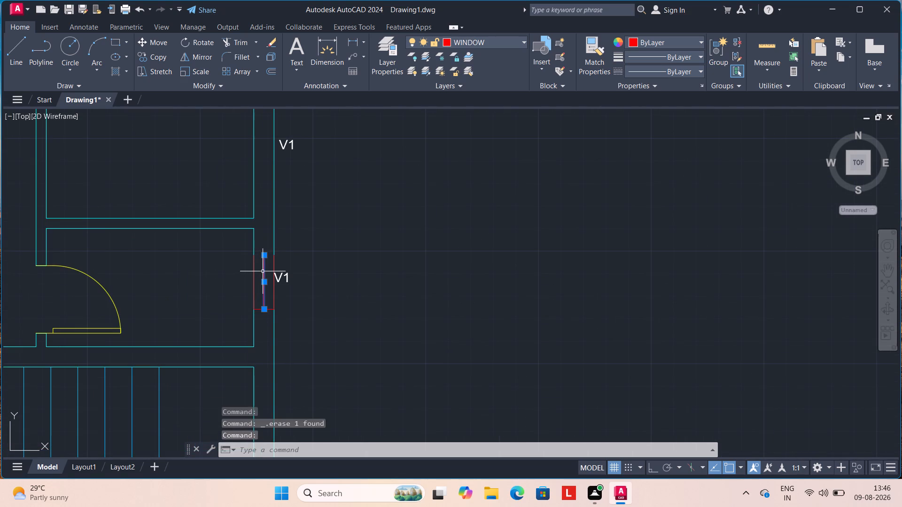
key(Delete)
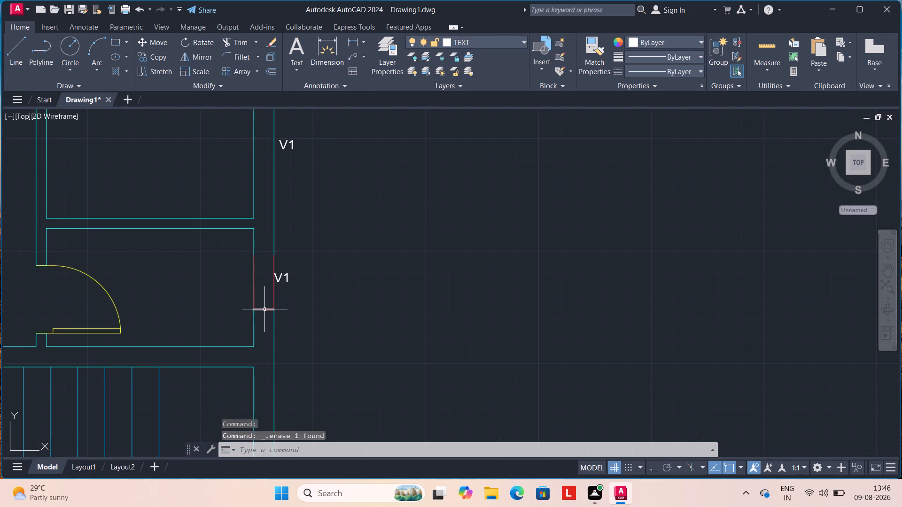
click(264, 311)
key(Delete)
click(274, 296)
key(Delete)
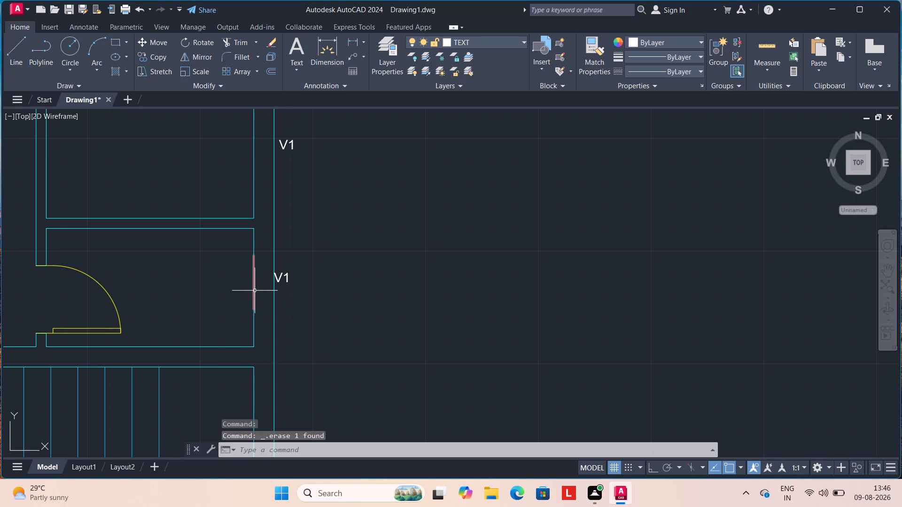
click(255, 291)
key(Delete)
Erase the two V1 labels beside the outer wall of the toilet rooms.
click(279, 278)
key(Delete)
scroll(293, 269, down, 1)
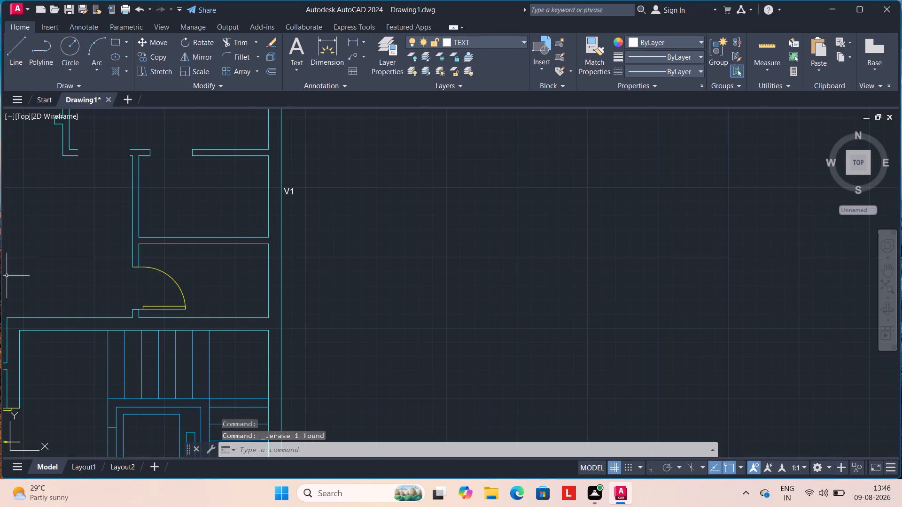
click(289, 189)
key(Delete)
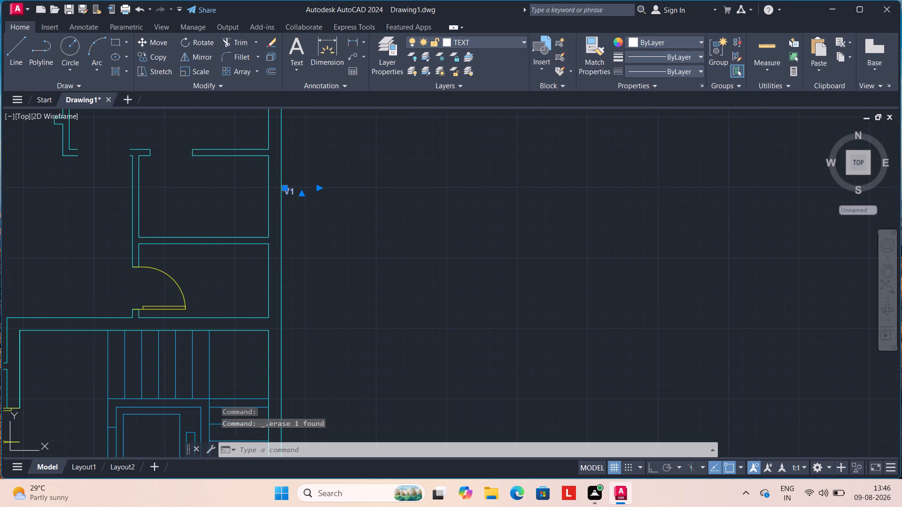
Erase the lower toilet room's door and both leaves of the double door beside the staircase.
click(159, 270)
key(Delete)
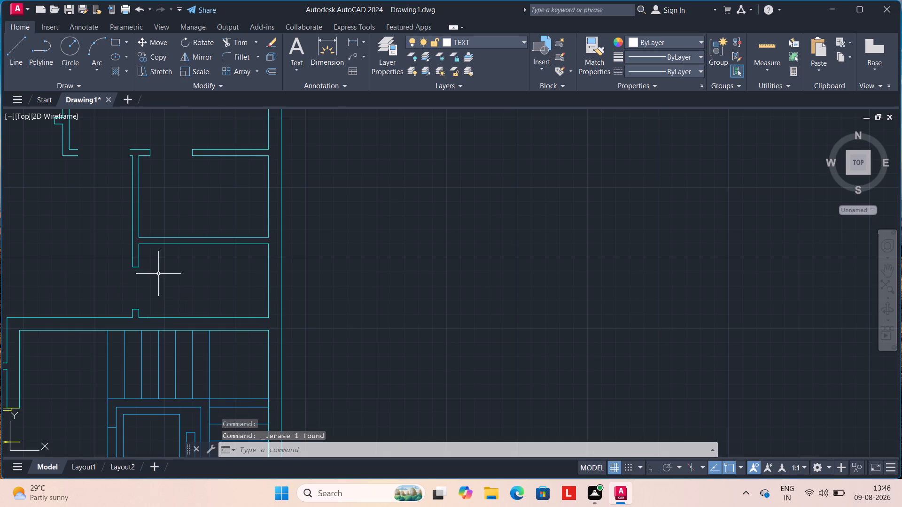
scroll(152, 280, down, 1)
scroll(81, 257, down, 1)
middle_drag(77, 255, 233, 237)
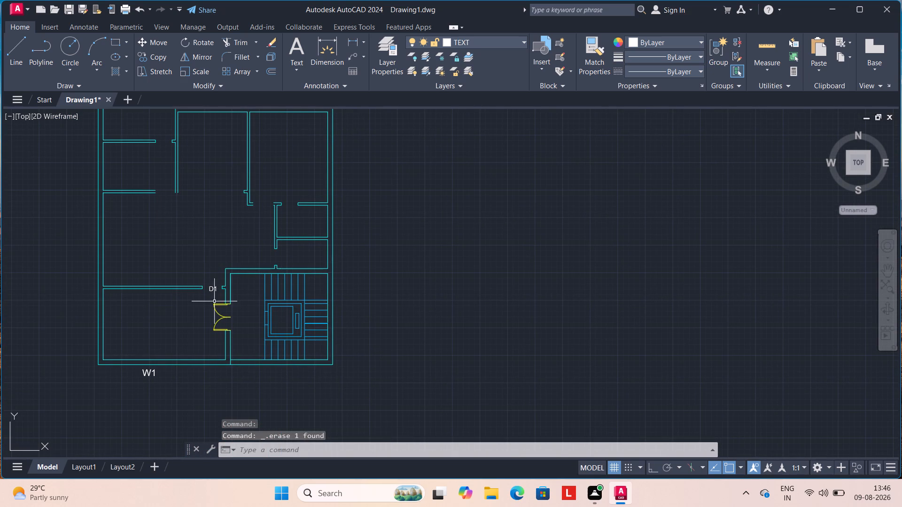
click(215, 310)
key(Delete)
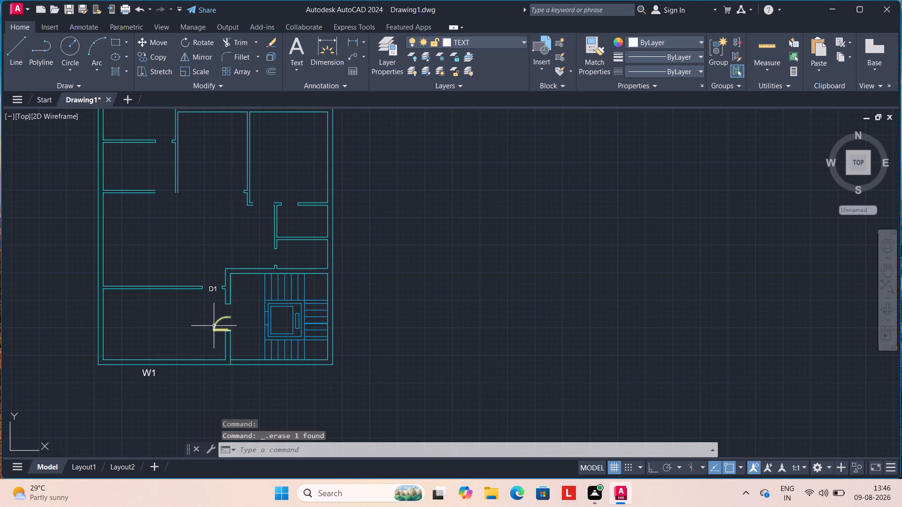
click(214, 326)
key(Delete)
Erase the D1 label near the staircase and the W1 label below the bottom outer wall.
click(210, 288)
key(Delete)
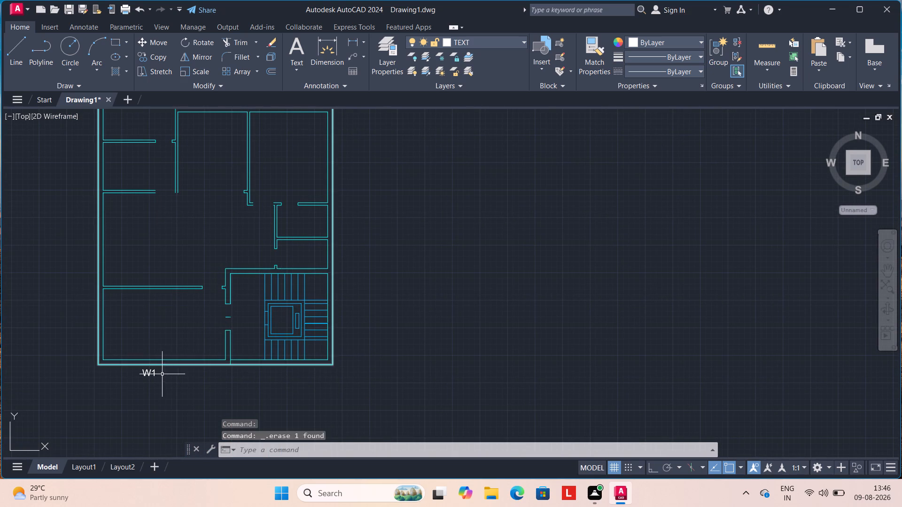
click(148, 371)
key(Delete)
Erase the inner wall polyline around the upper-middle room and the wall polyline dividing it from the small upper-left rooms.
scroll(142, 268, down, 1)
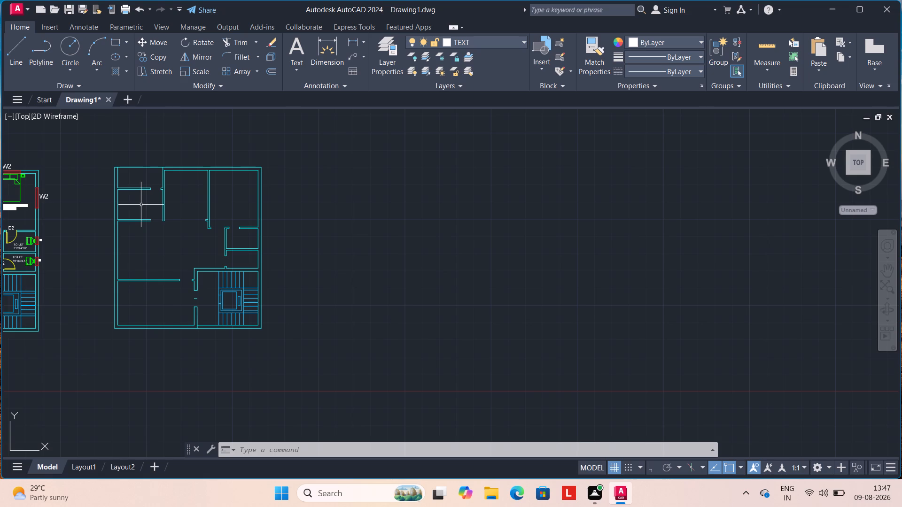
scroll(132, 180, up, 1)
scroll(130, 184, down, 1)
drag(126, 175, 136, 175)
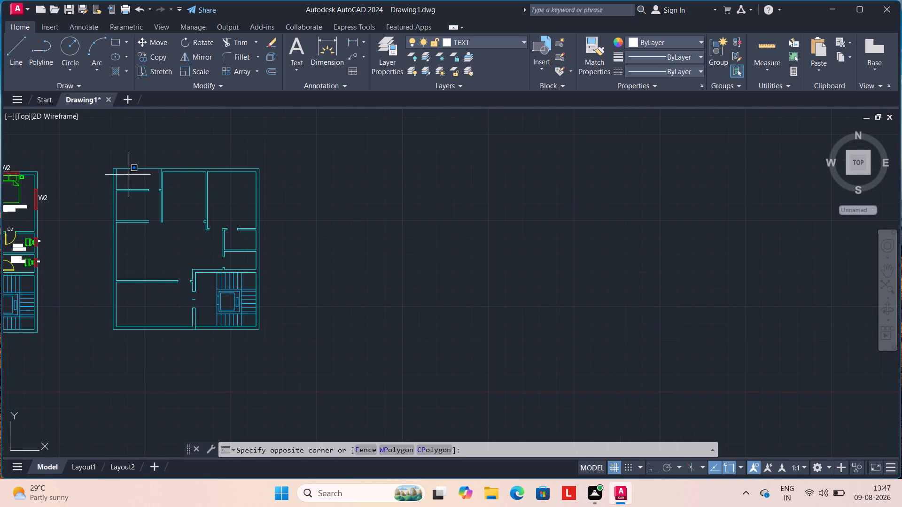
drag(136, 175, 196, 183)
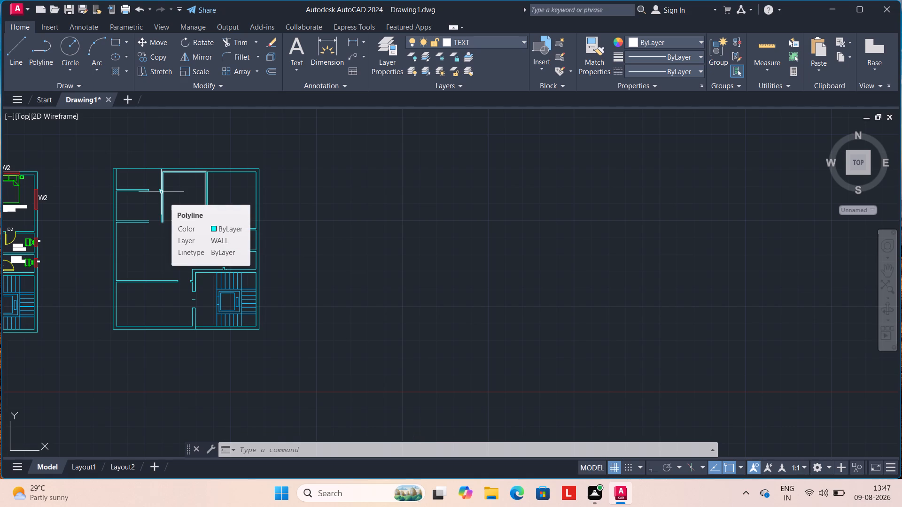
click(161, 192)
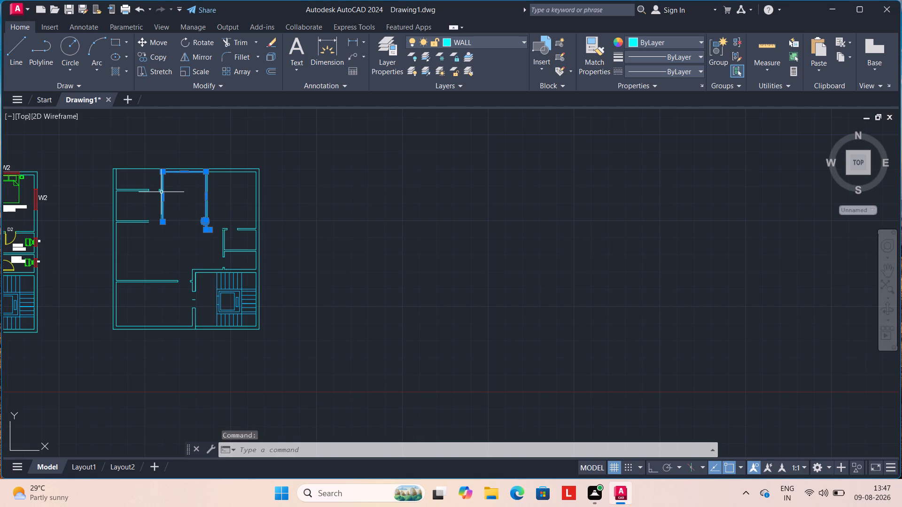
key(Delete)
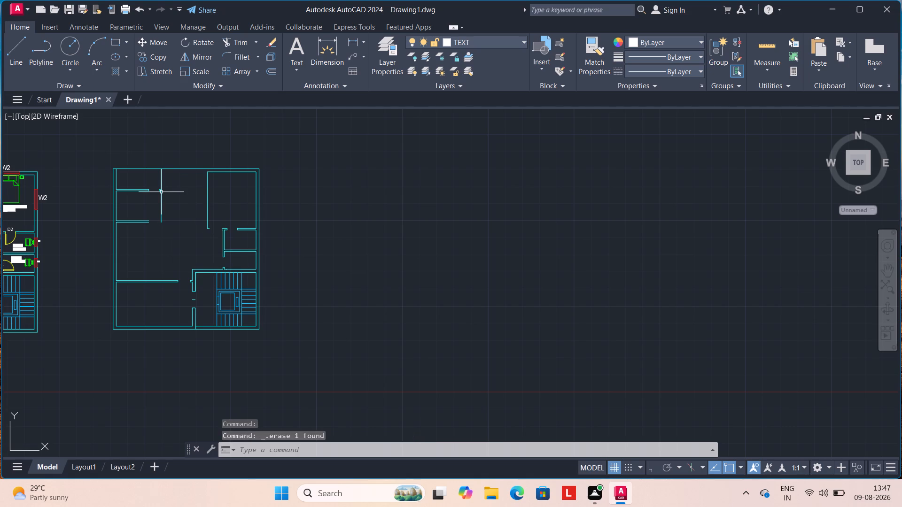
click(161, 192)
key(Delete)
key(Delete)
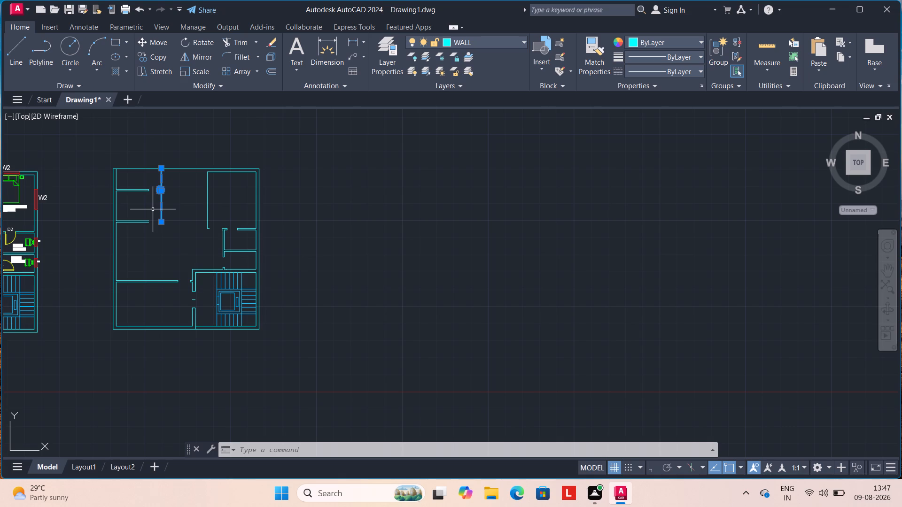
key(Delete)
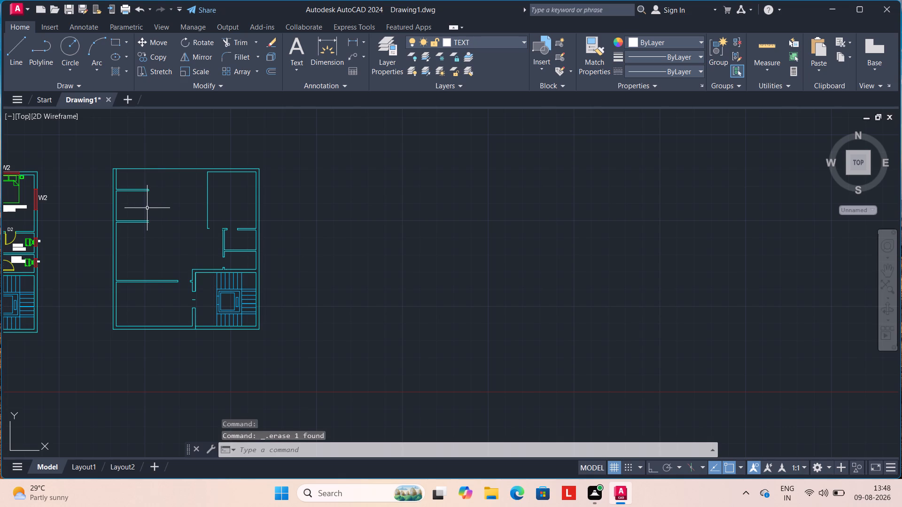
Erase the inner wall polylines of the two small upper-left rooms, the hall below them and the lower-left room.
click(125, 190)
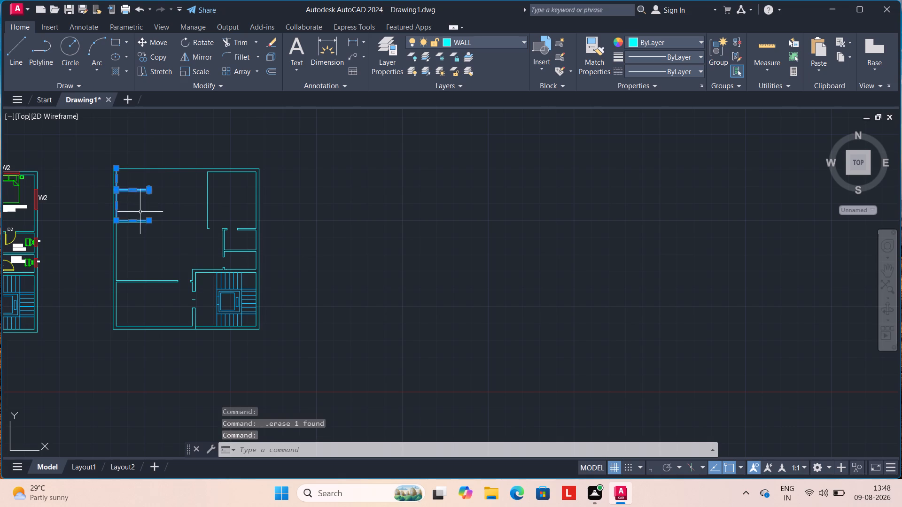
scroll(143, 213, down, 1)
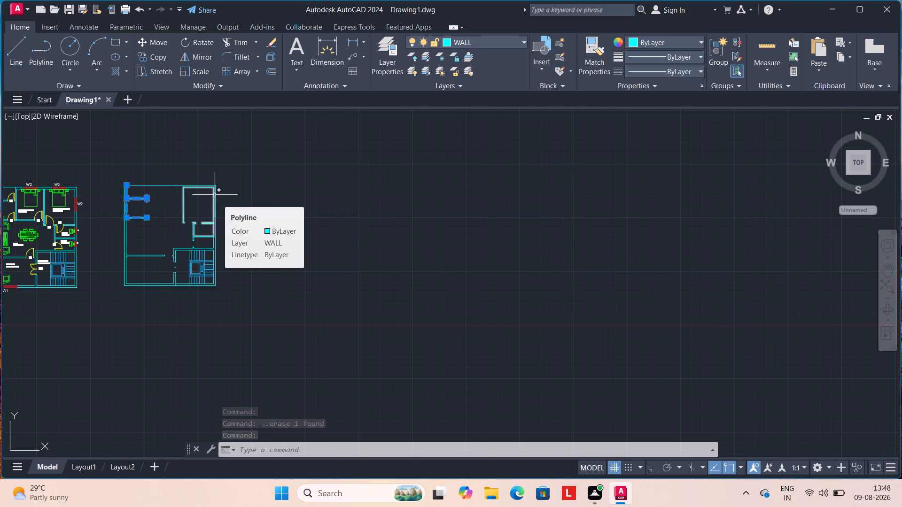
scroll(86, 187, up, 2)
key(Escape)
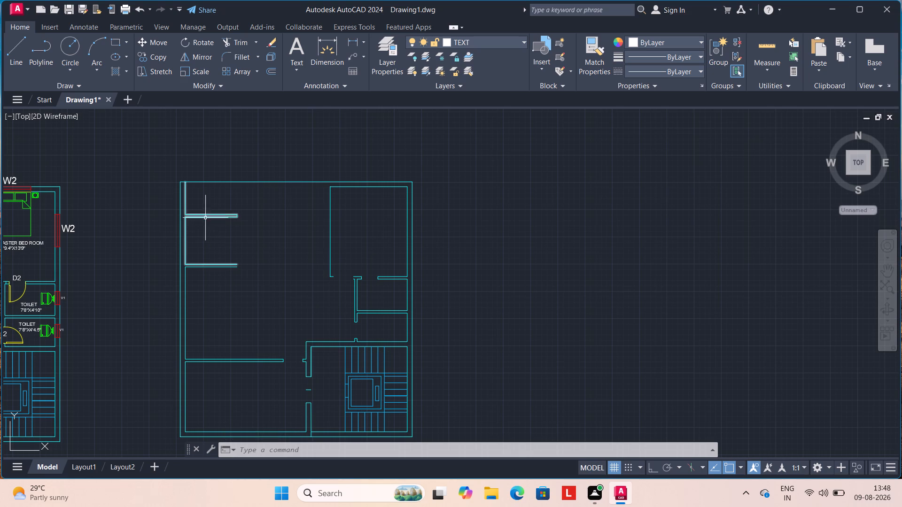
drag(214, 208, 212, 253)
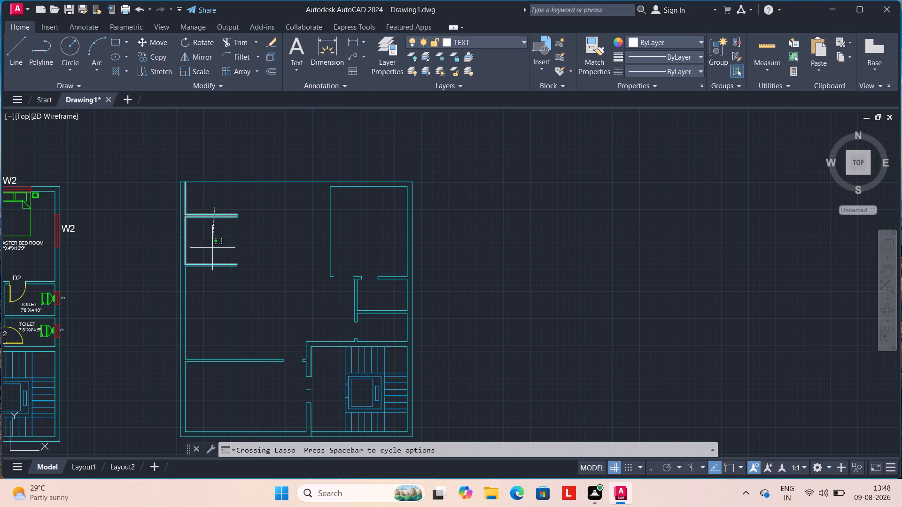
drag(212, 253, 212, 254)
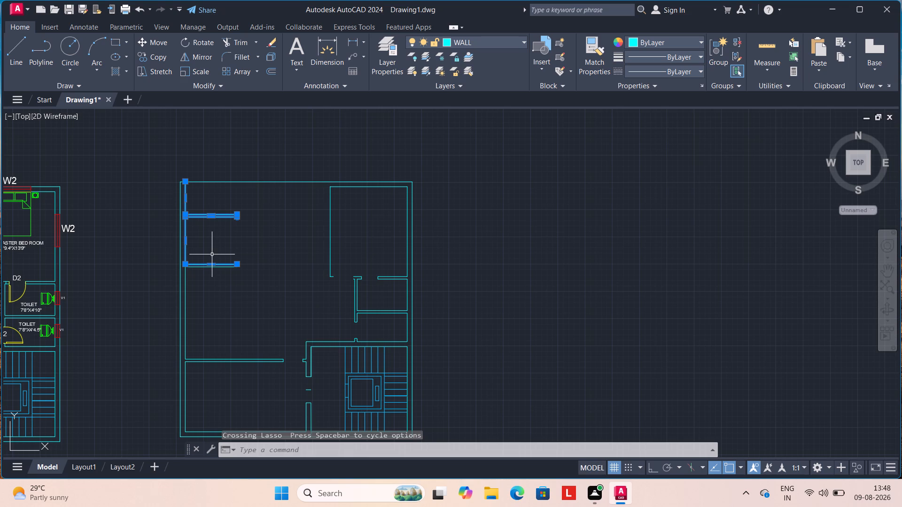
key(Delete)
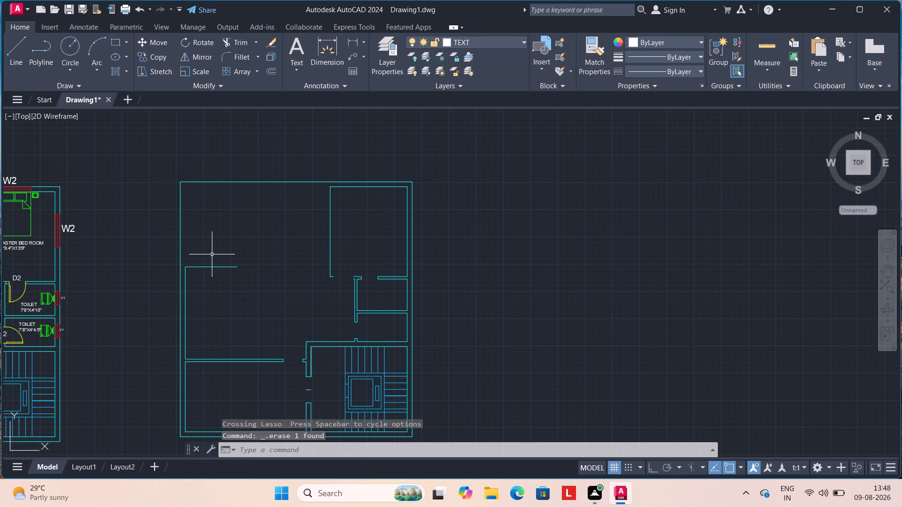
click(210, 266)
key(Delete)
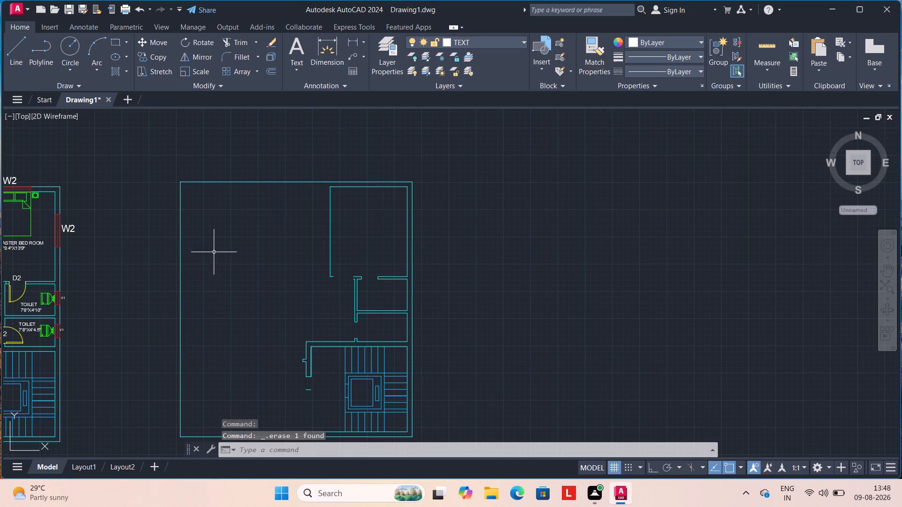
Erase the inner wall polyline around the upper-right room and the upper toilet room.
click(329, 239)
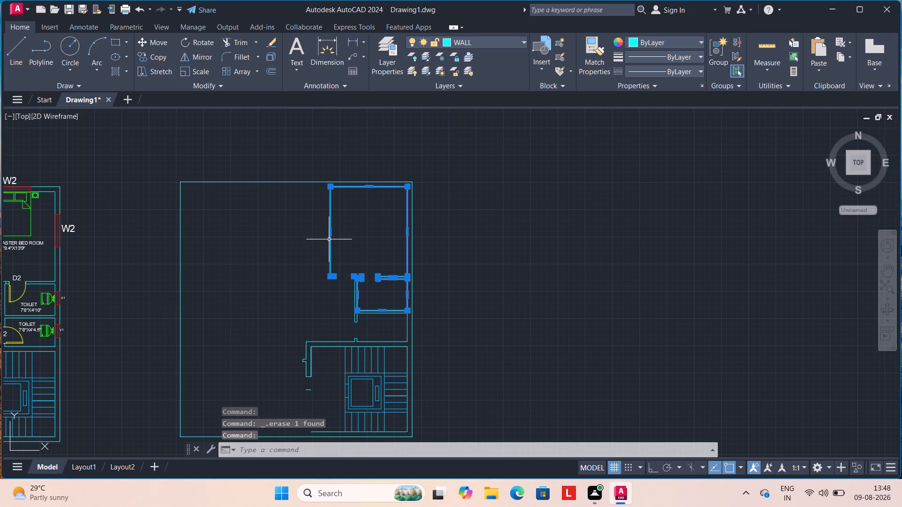
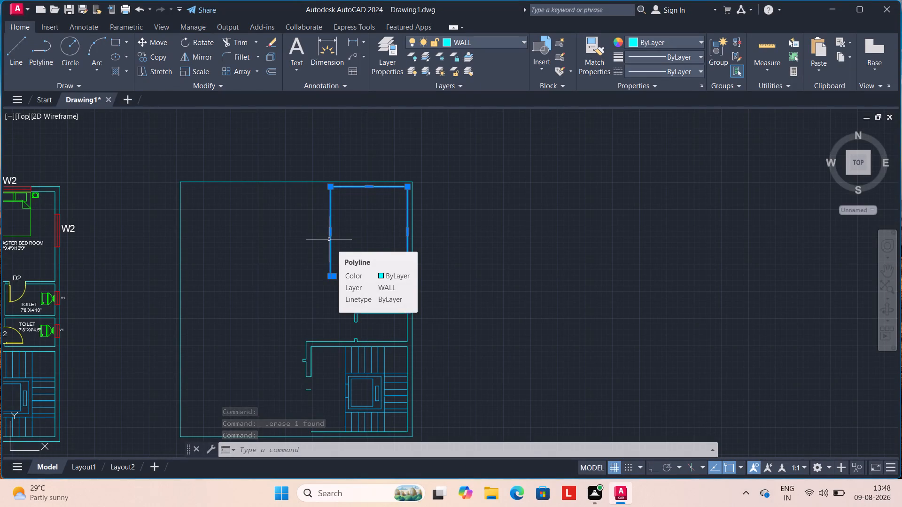
Erase the inner wall polylines of the upper-right bedroom and the lower toilet room above the staircase.
key(Delete)
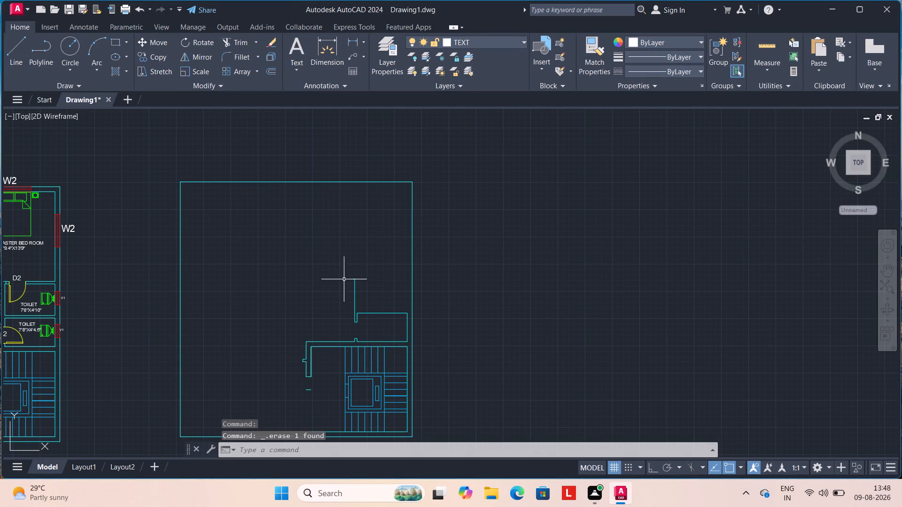
click(356, 292)
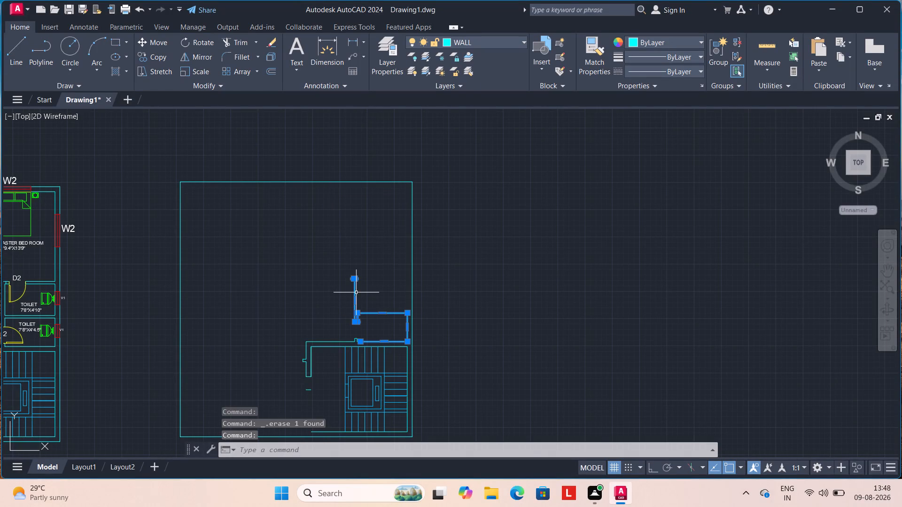
key(Delete)
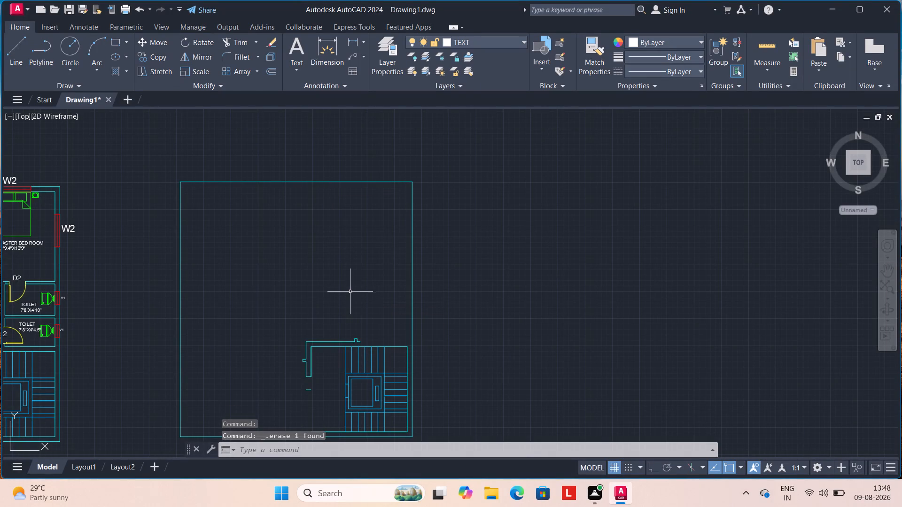
Extend the staircase room's upper wall line to the right-hand outer wall.
middle_drag(365, 337, 346, 229)
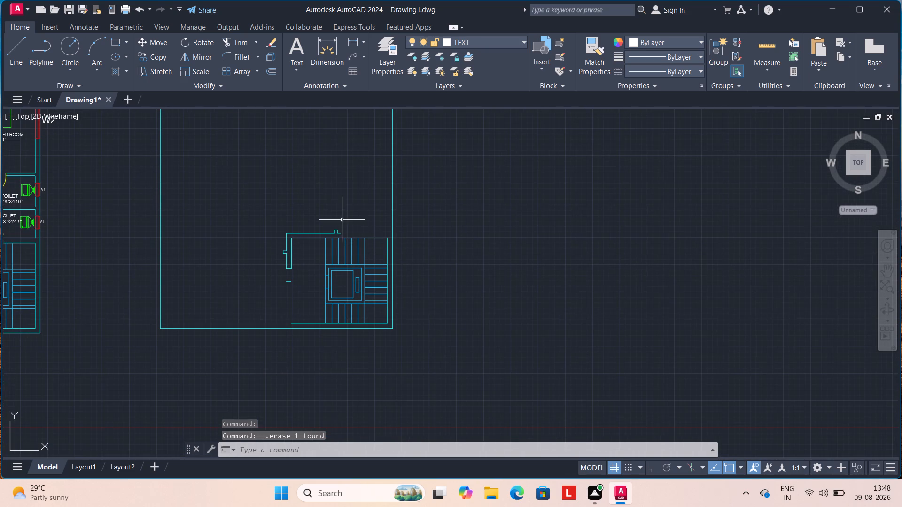
key(Escape)
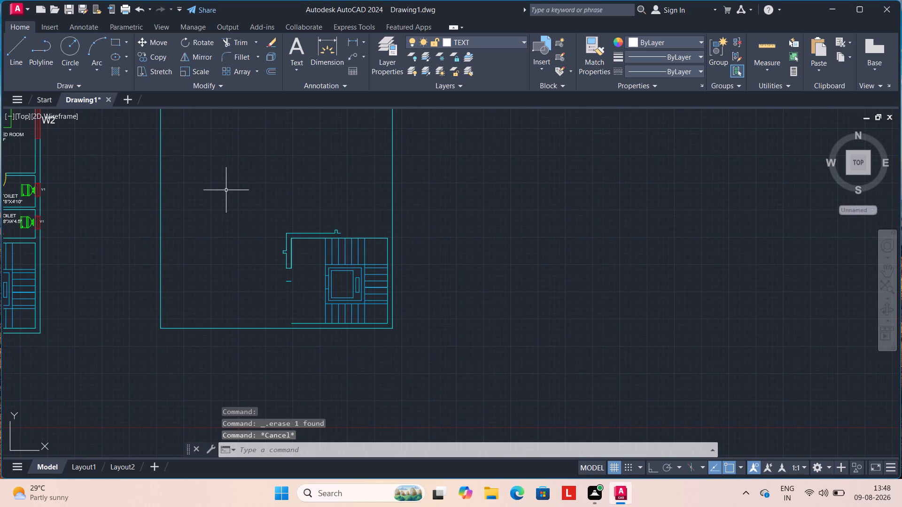
text(EX)
key(Return)
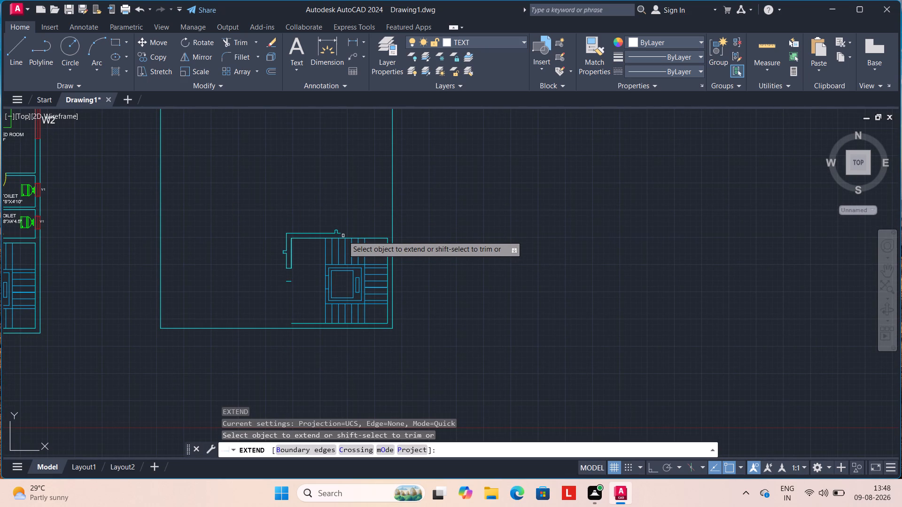
click(341, 233)
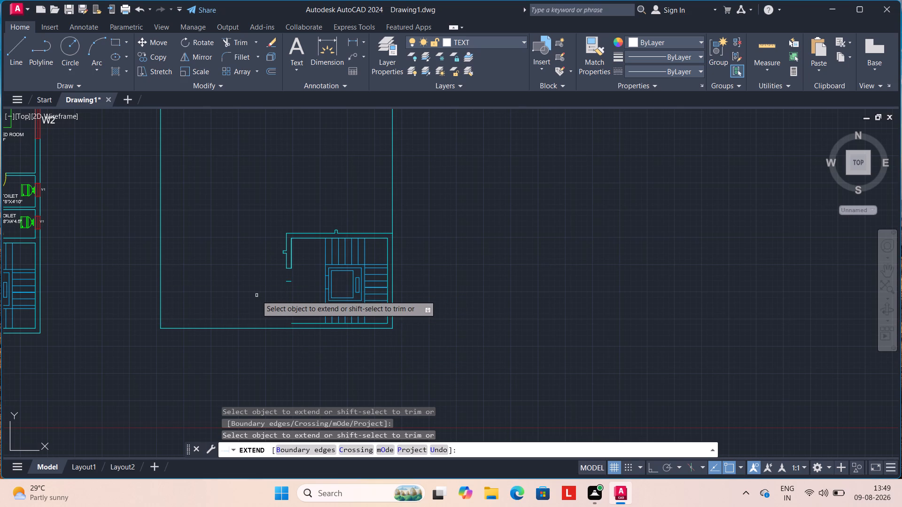
key(Escape)
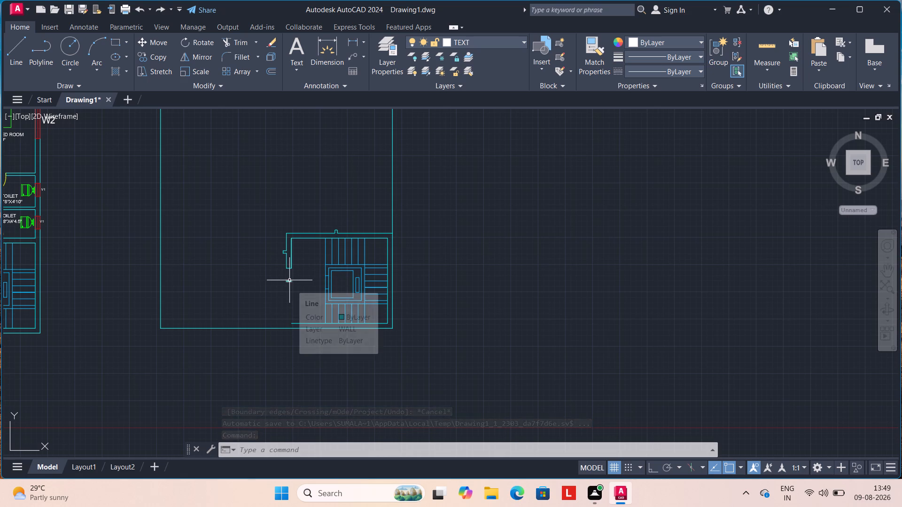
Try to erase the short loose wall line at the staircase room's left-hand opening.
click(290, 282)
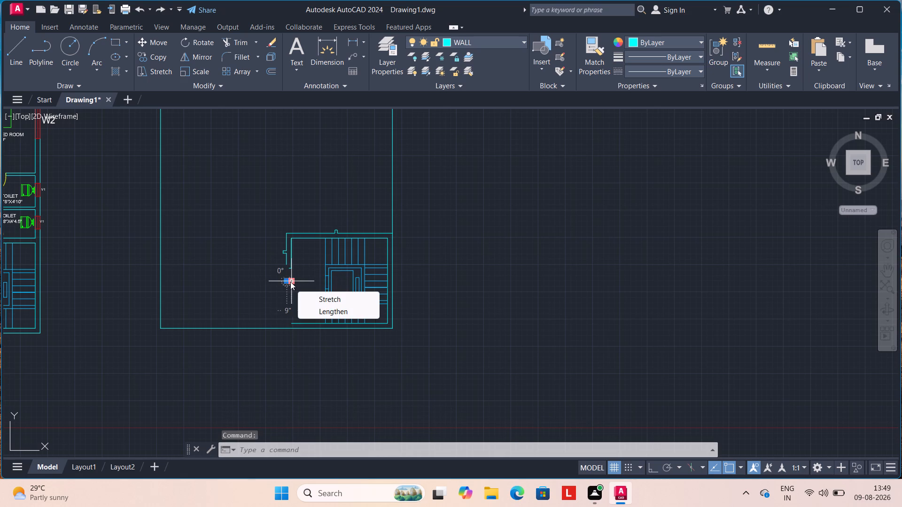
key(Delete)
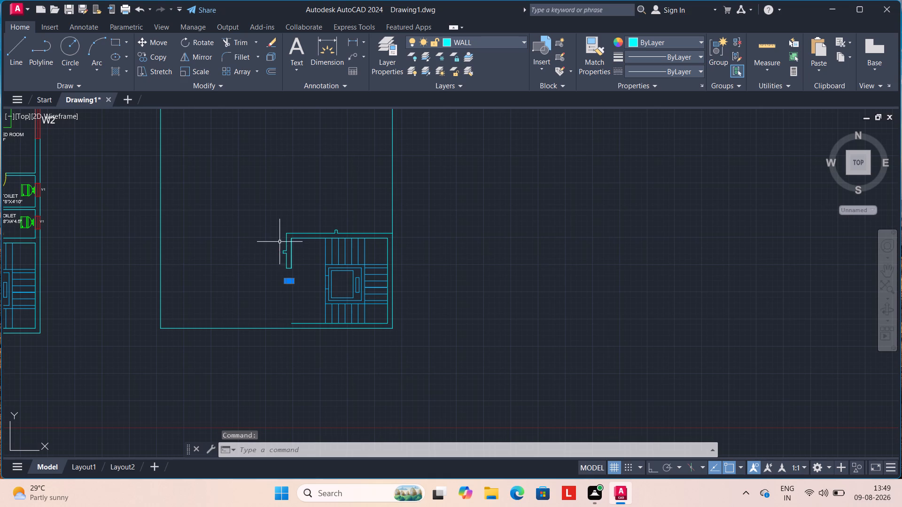
Draw a 9" line closing the lower wall at the left end of the staircase room, from its inner line to the outer wall.
scroll(297, 345, up, 2)
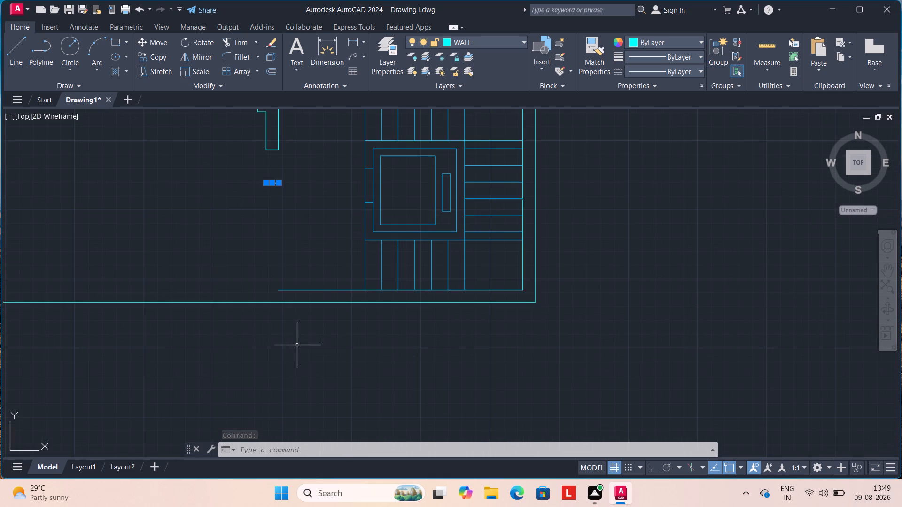
key(l)
key(Return)
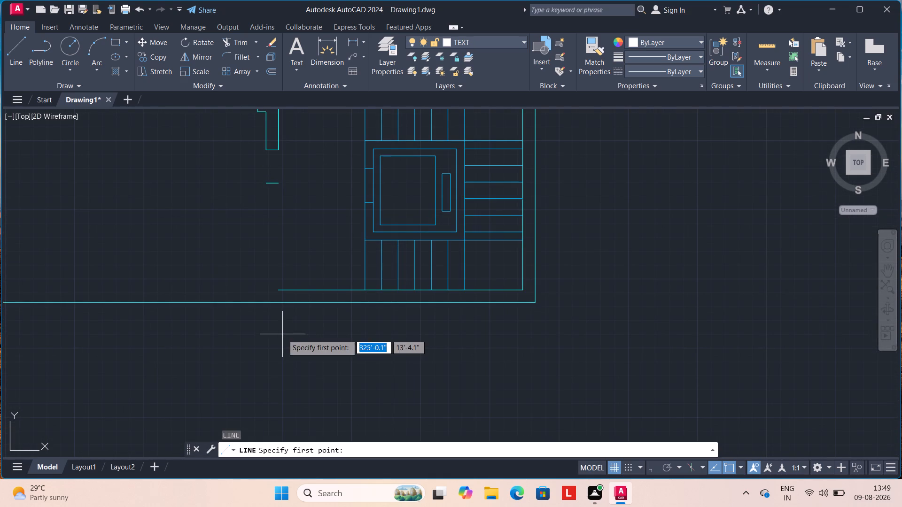
click(279, 289)
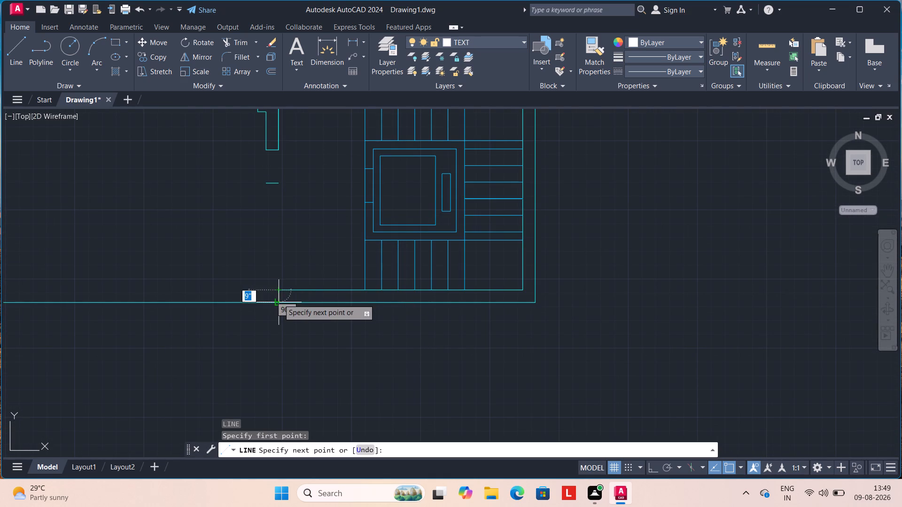
click(279, 300)
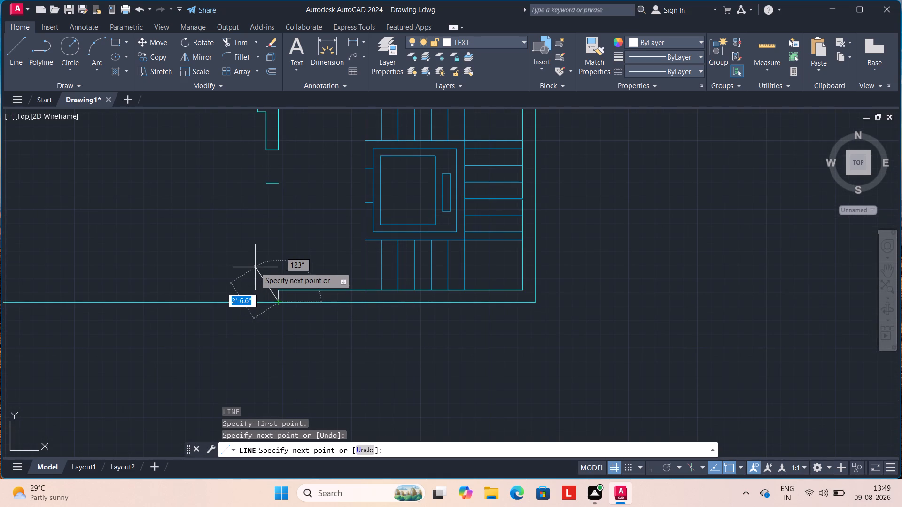
key(Escape)
Draw a short vertical line across the staircase room's upper wall, from its inner upper-left corner to the outer wall line.
scroll(255, 267, down, 3)
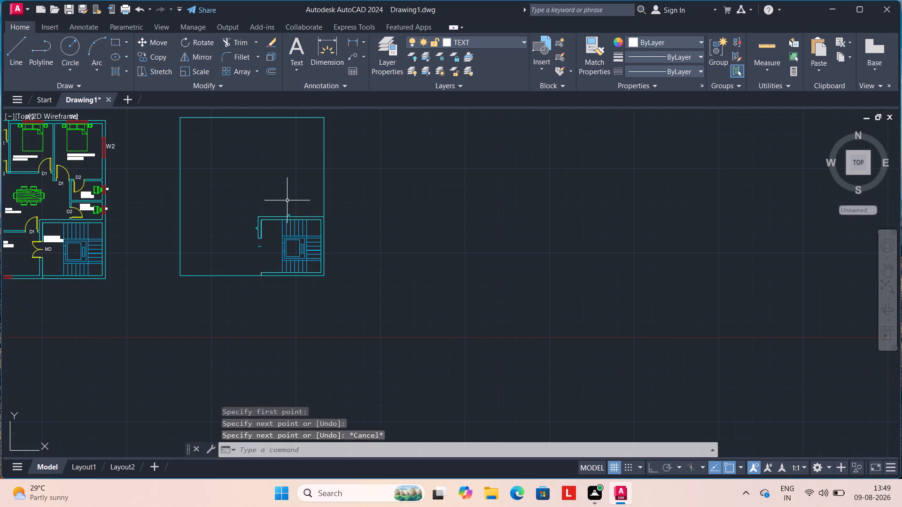
scroll(272, 241, up, 1)
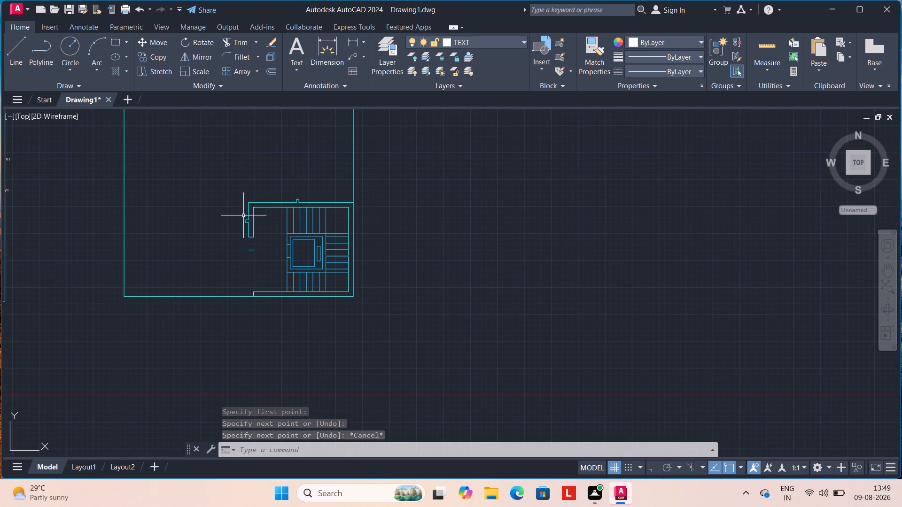
scroll(243, 204, up, 1)
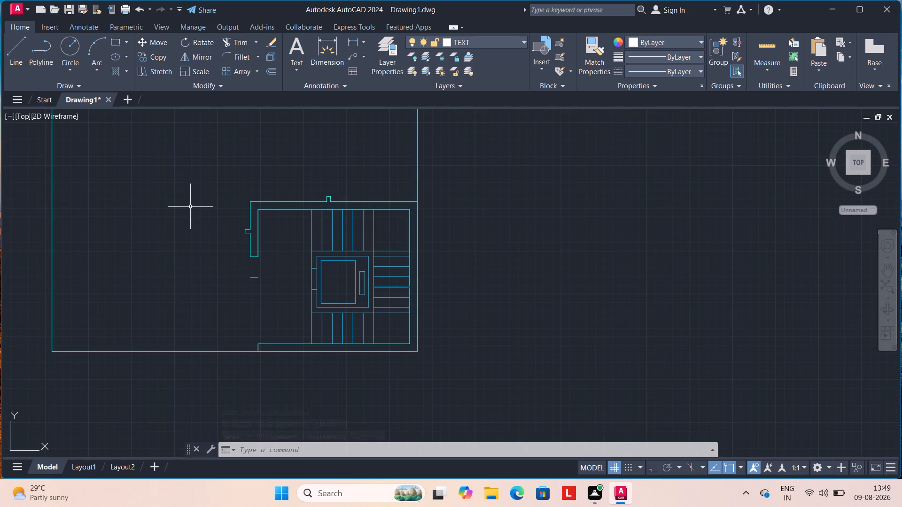
key(l)
key(Return)
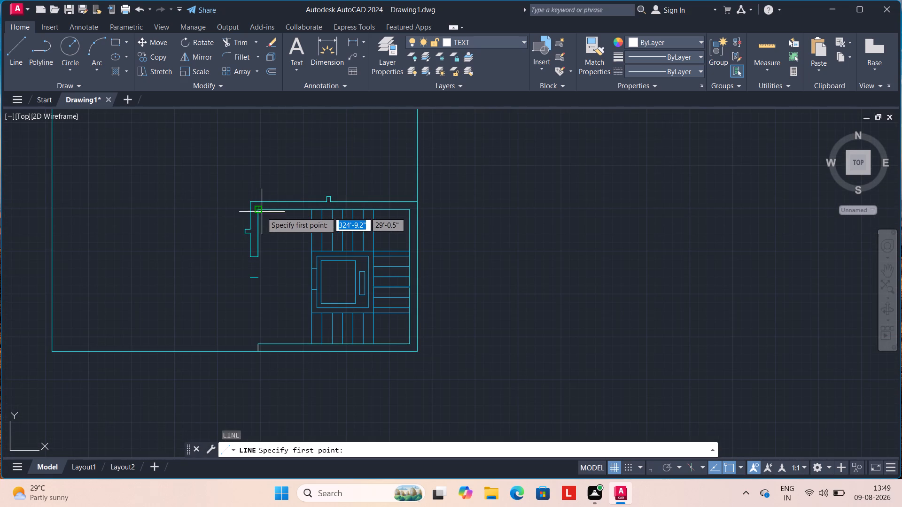
click(259, 212)
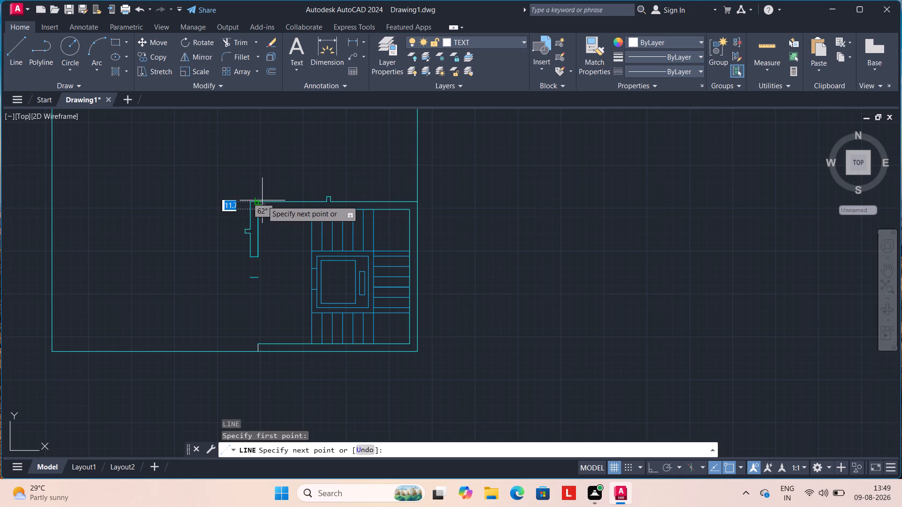
click(258, 201)
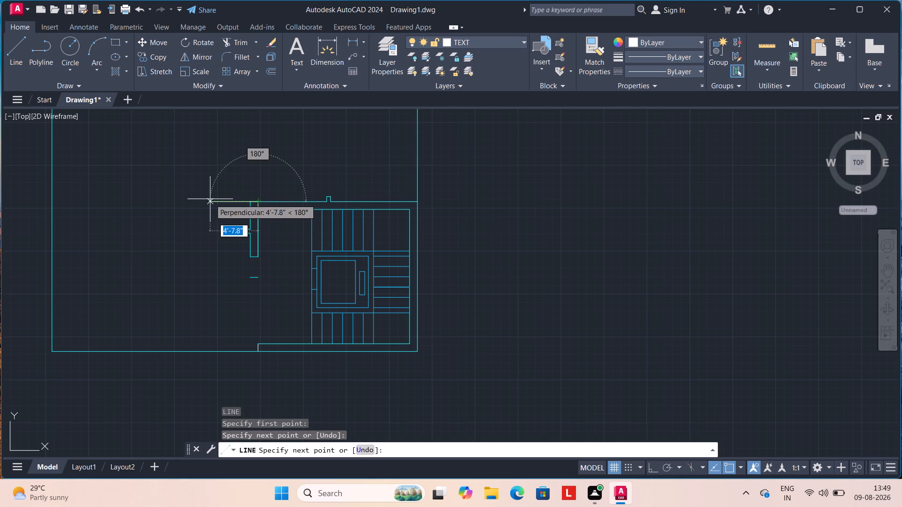
key(Escape)
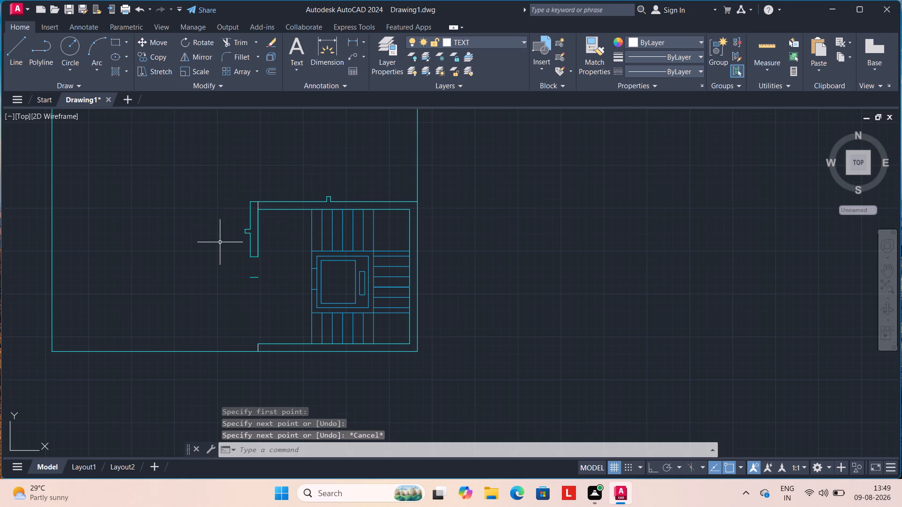
Trim the staircase room's outer upper-left wall corner down to the small notch, including the notch's lower edge.
text(TR)
key(Return)
drag(277, 236, 270, 236)
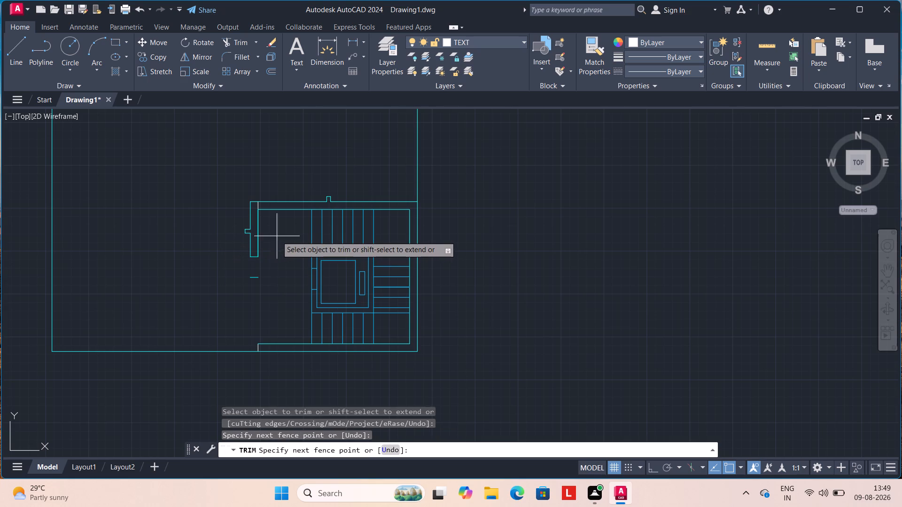
drag(270, 236, 240, 235)
click(249, 233)
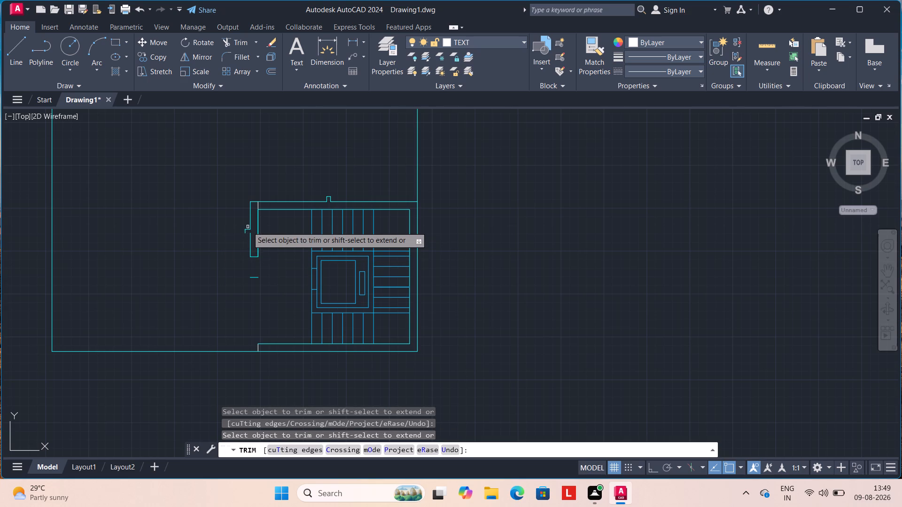
click(248, 227)
click(249, 216)
drag(252, 197, 254, 200)
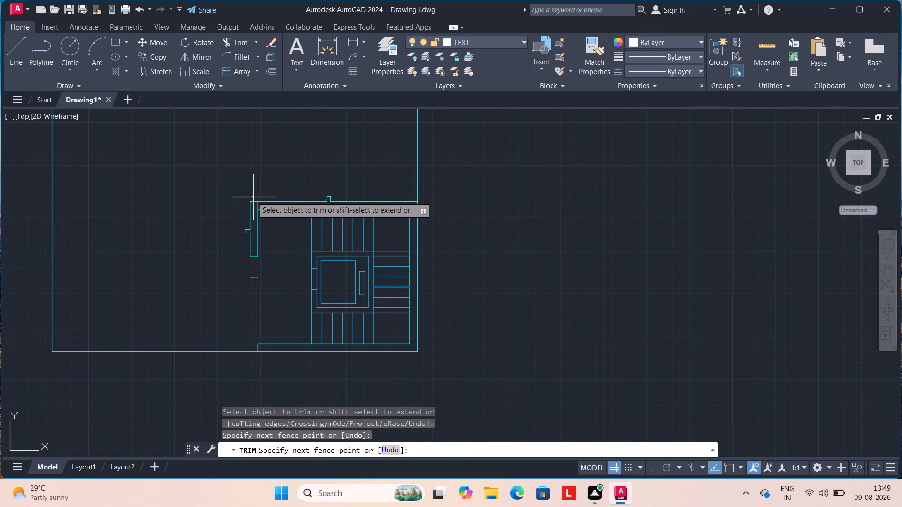
drag(254, 200, 250, 222)
Trim away the rest of the notch and the remaining outer line of the staircase room's left wall.
drag(240, 224, 267, 228)
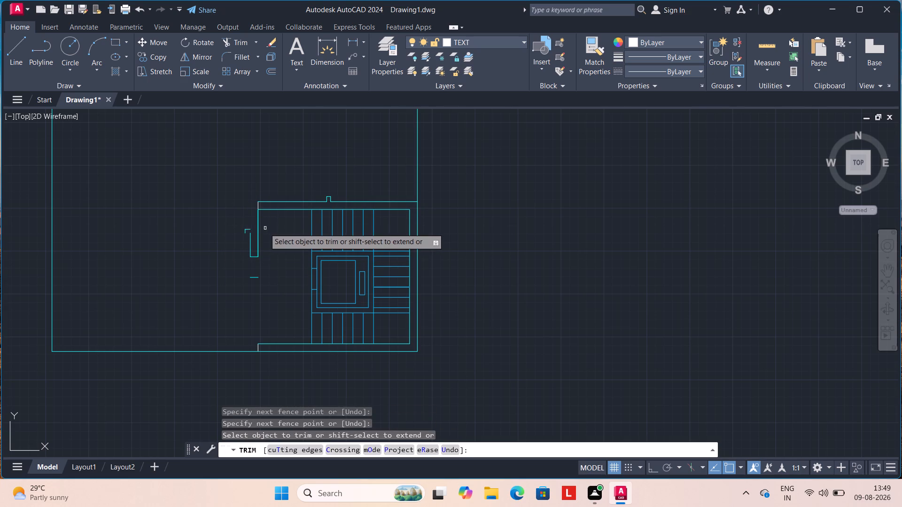
drag(263, 228, 246, 237)
click(258, 225)
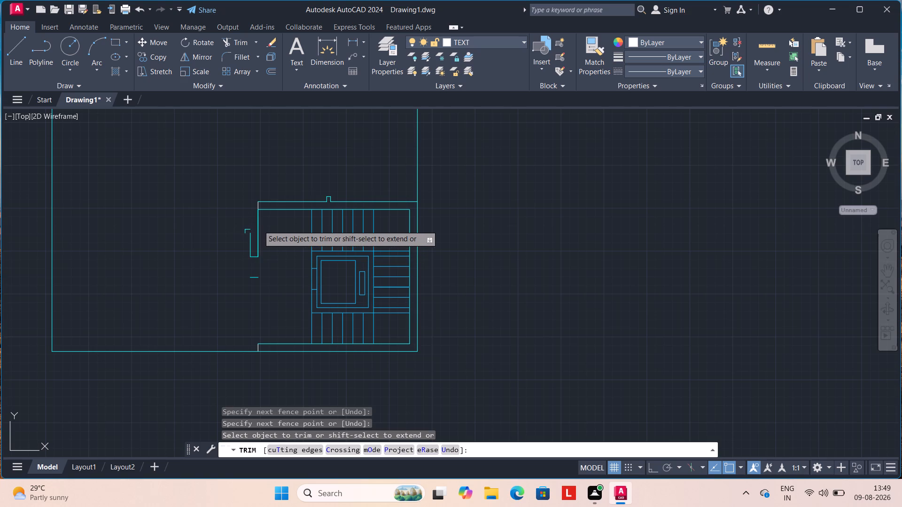
click(244, 230)
drag(246, 231, 253, 241)
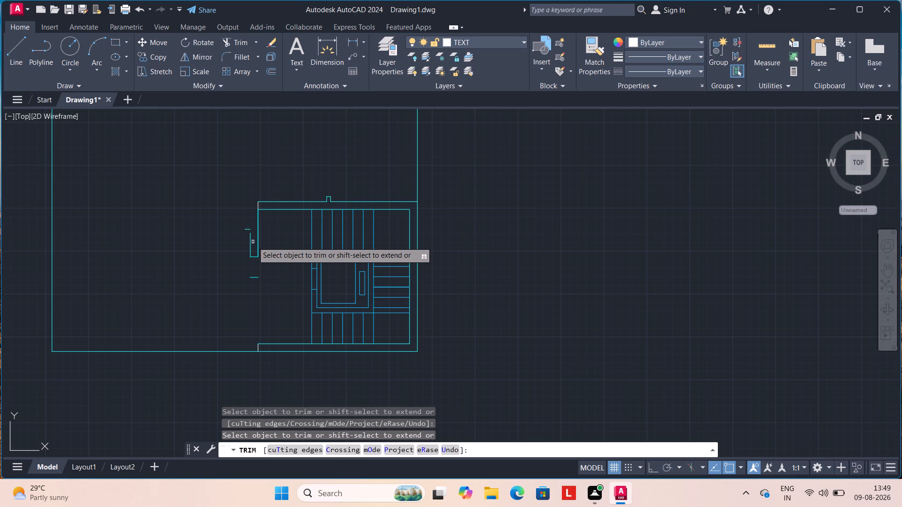
click(251, 243)
click(256, 259)
click(257, 257)
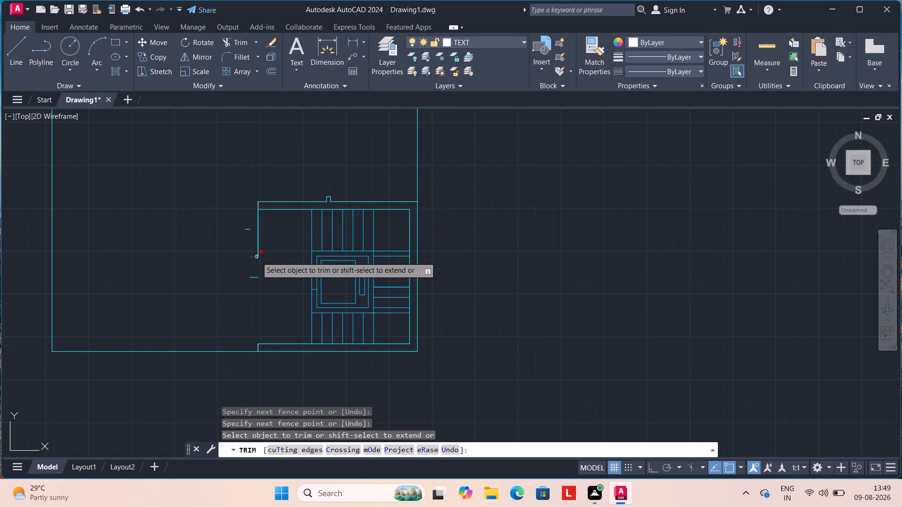
click(258, 252)
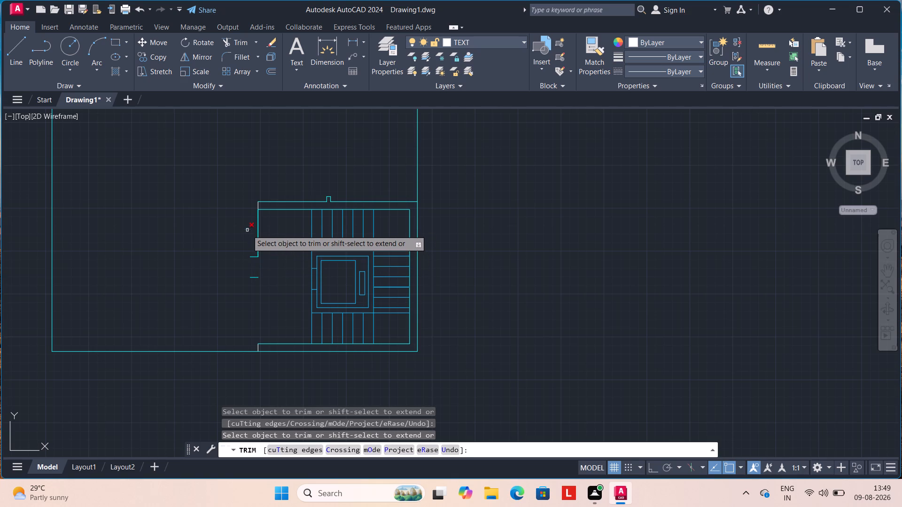
click(247, 230)
Trim away the two short wall-end lines at the left opening and the short vertical line across the upper wall's left end.
scroll(257, 248, up, 2)
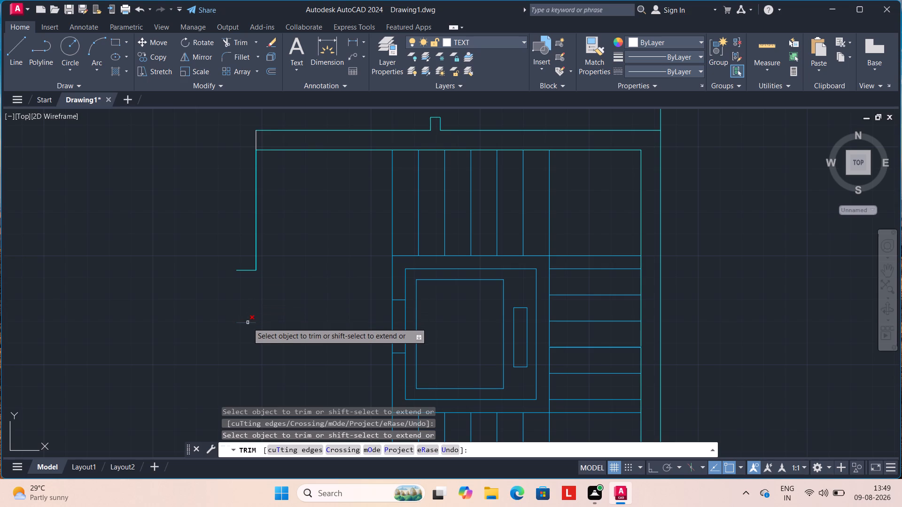
click(248, 323)
click(246, 270)
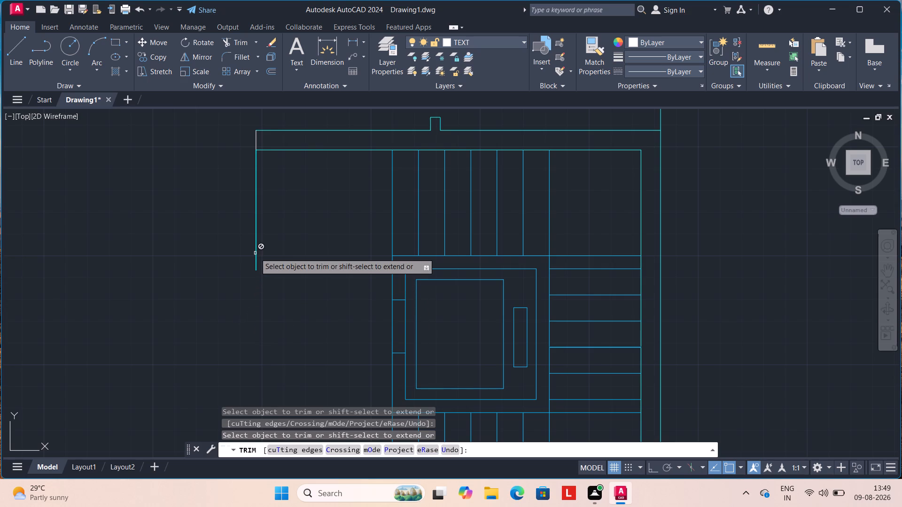
click(256, 251)
drag(282, 221, 223, 238)
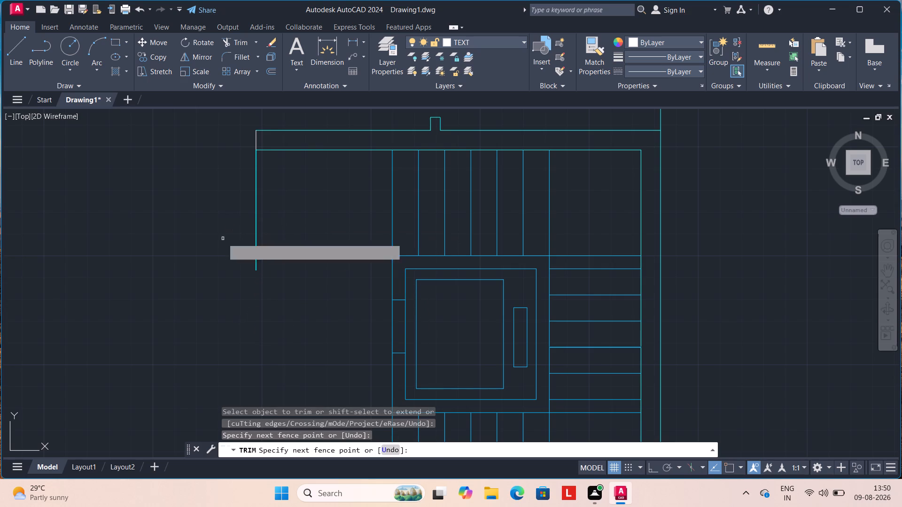
click(257, 142)
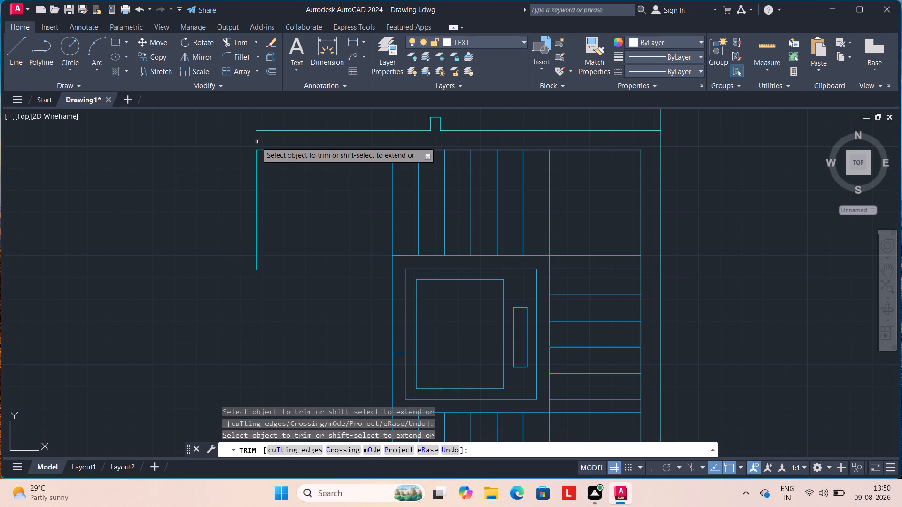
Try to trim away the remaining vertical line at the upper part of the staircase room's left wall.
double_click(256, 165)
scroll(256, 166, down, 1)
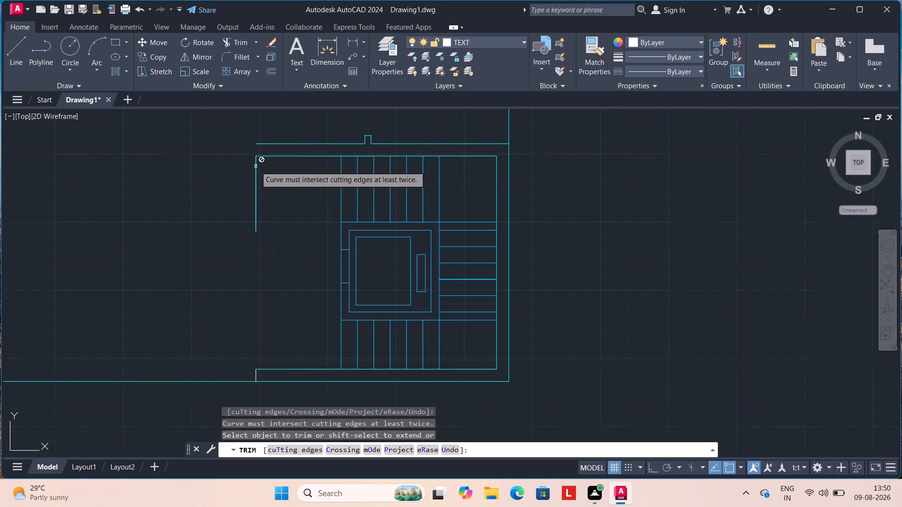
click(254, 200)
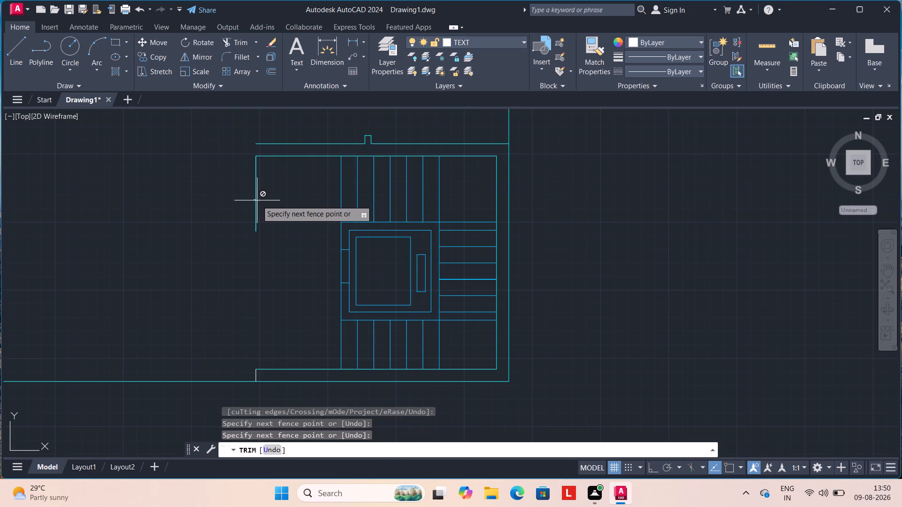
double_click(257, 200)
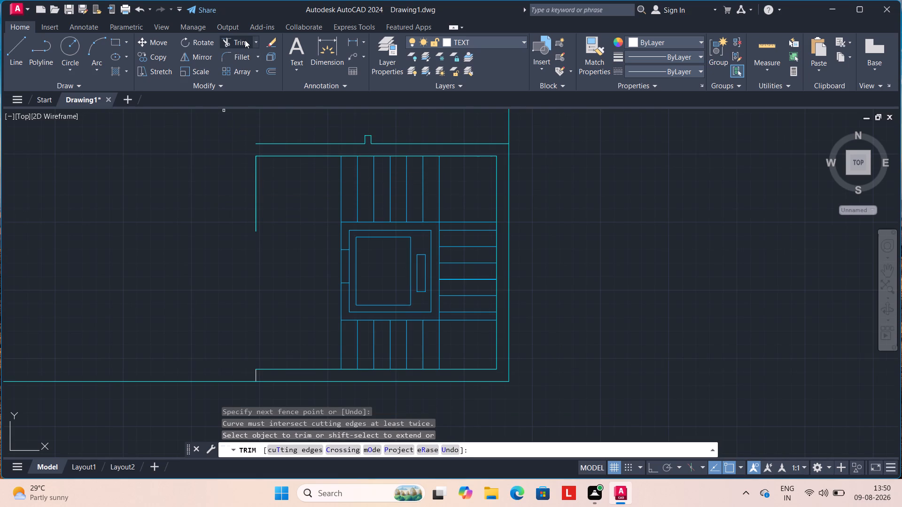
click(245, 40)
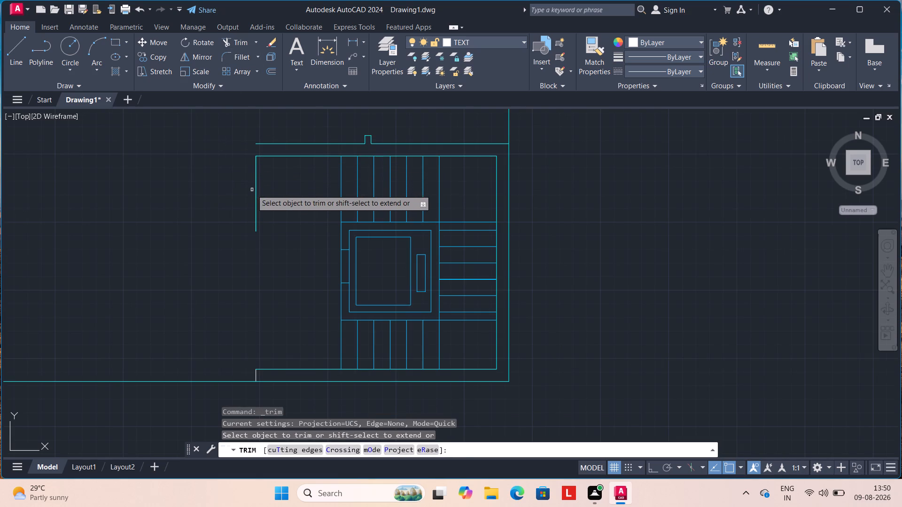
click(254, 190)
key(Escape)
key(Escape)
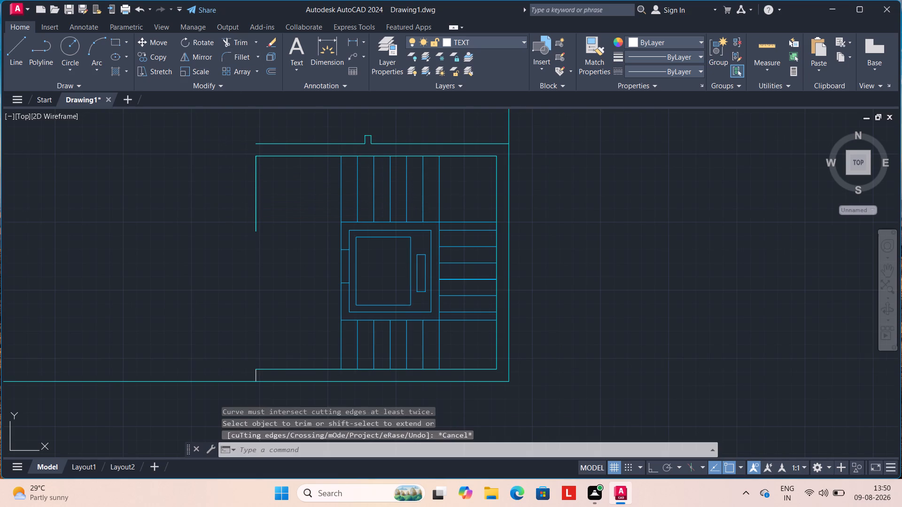
Erase the remaining vertical line of the staircase room's left wall and the short line closing the lower wall's left end.
click(255, 204)
key(Delete)
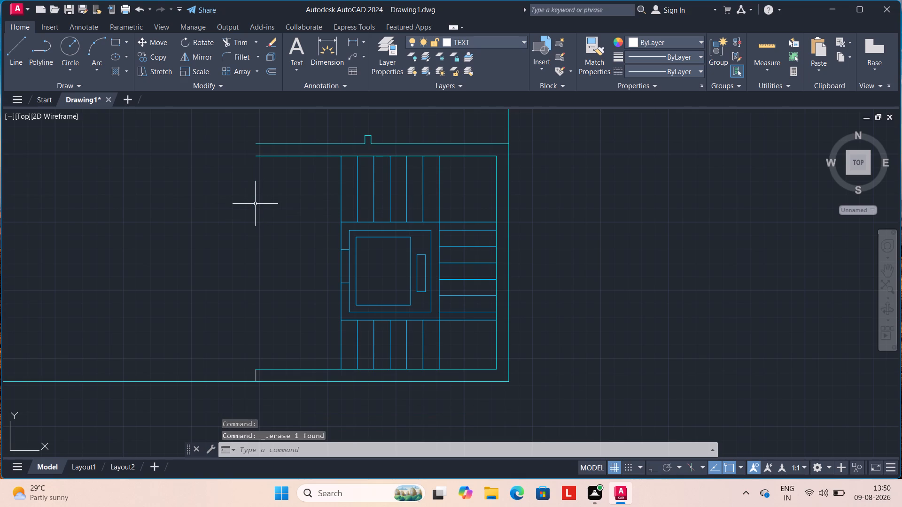
scroll(247, 382, up, 2)
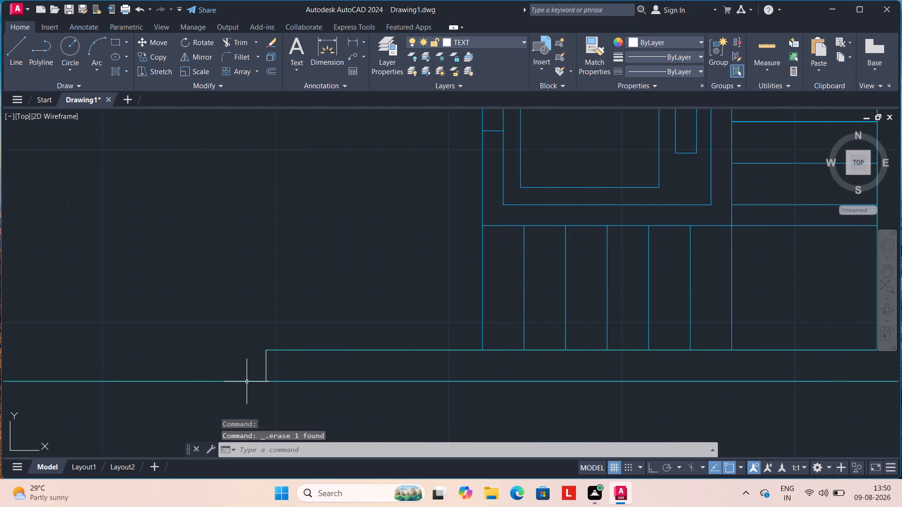
click(265, 373)
key(Delete)
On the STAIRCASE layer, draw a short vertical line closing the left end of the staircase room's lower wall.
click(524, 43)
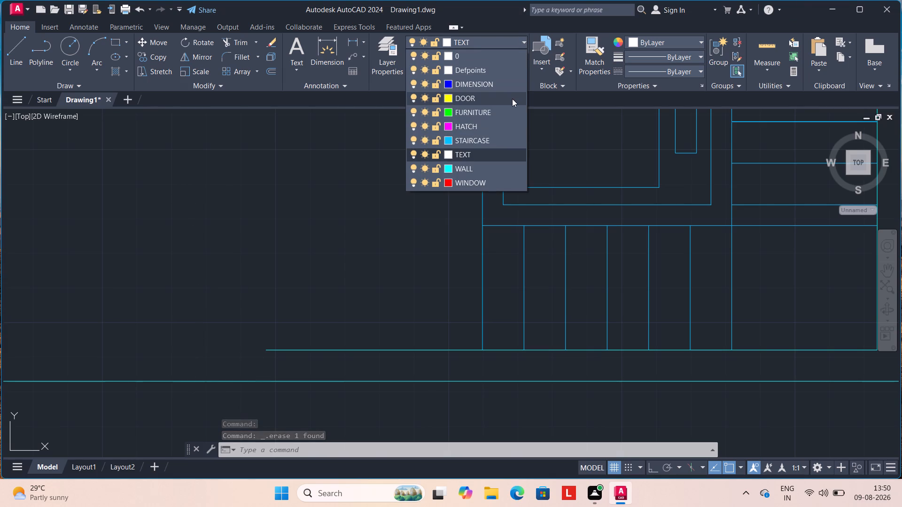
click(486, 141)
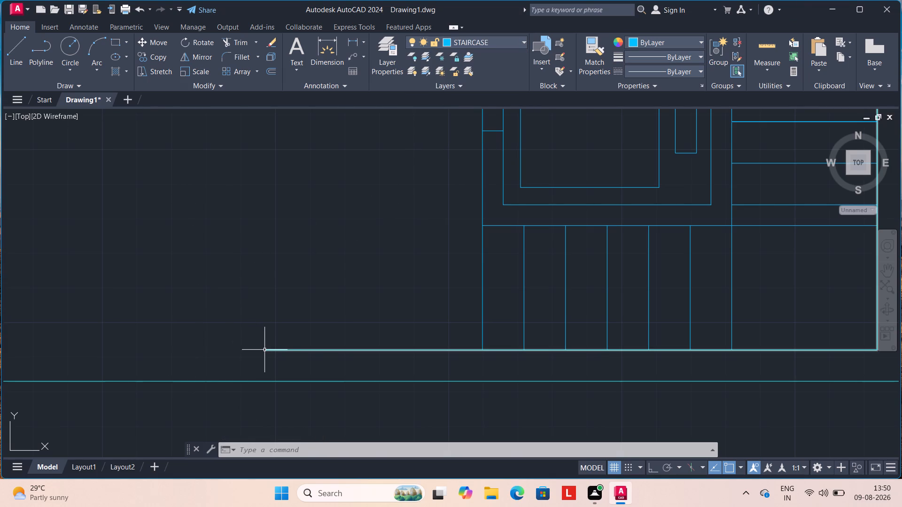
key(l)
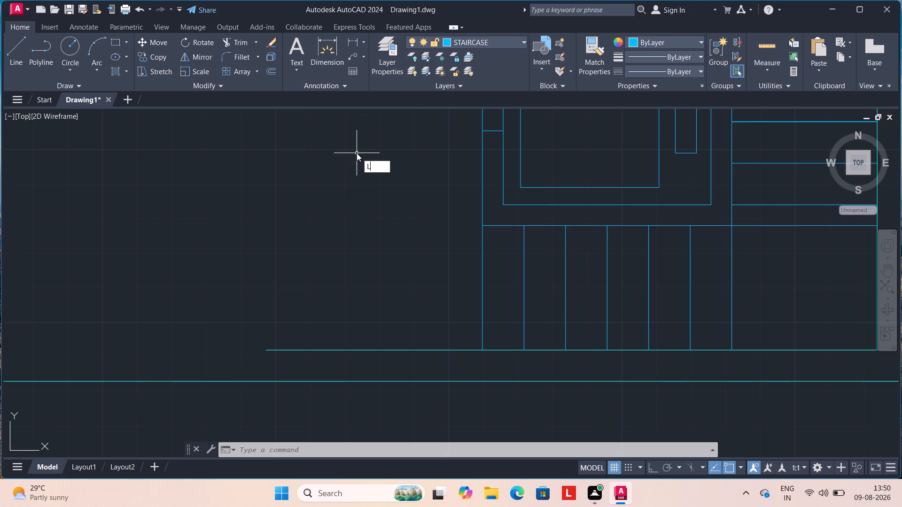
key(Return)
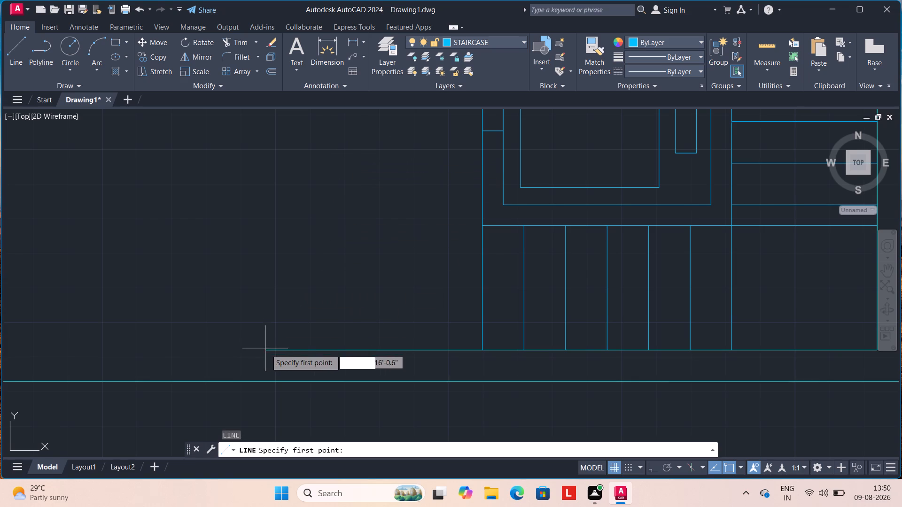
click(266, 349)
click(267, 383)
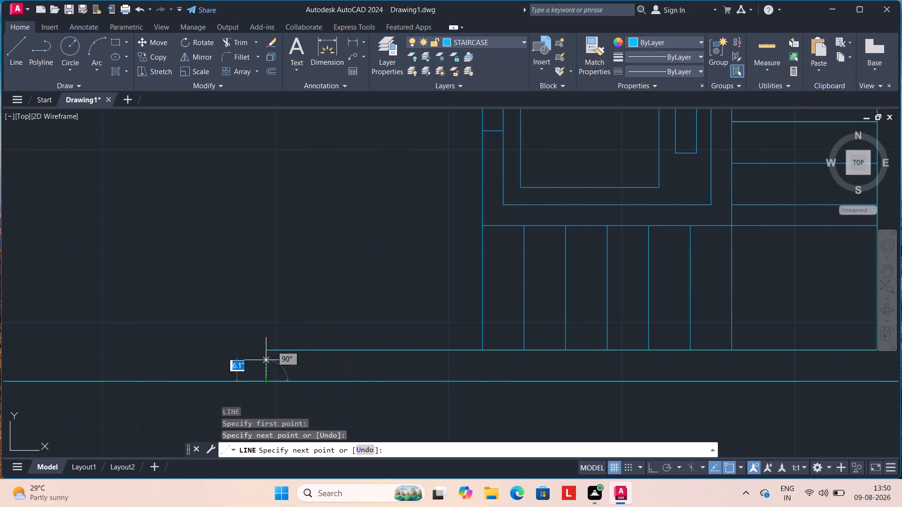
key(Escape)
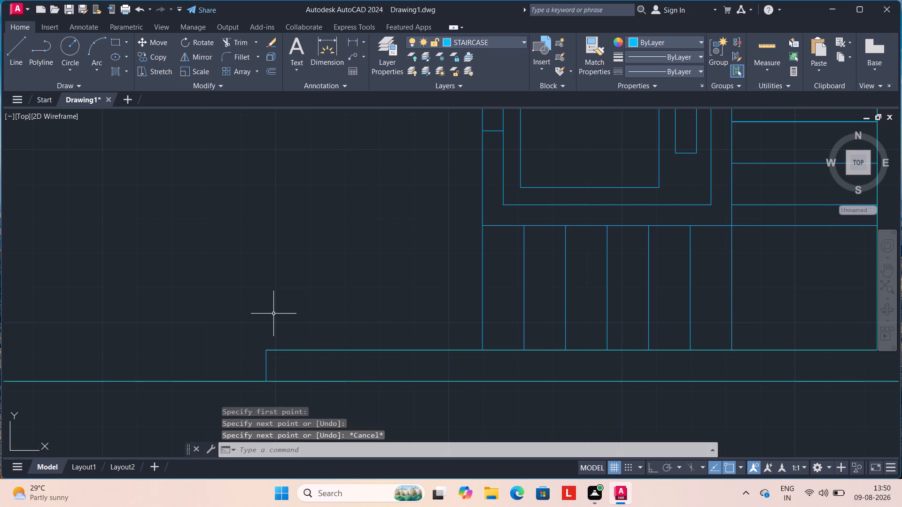
Make WALL the current layer and replace the line closing the lower wall's left end with a new one on that layer.
scroll(273, 314, down, 3)
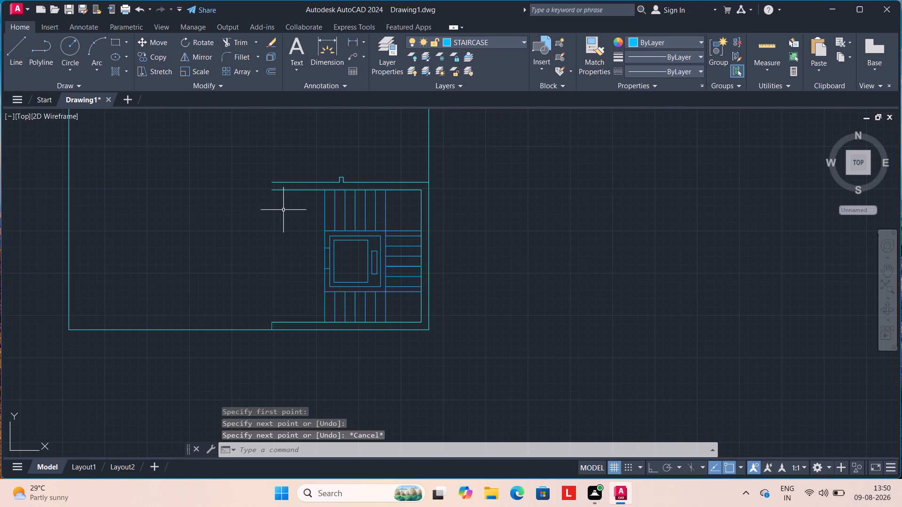
middle_drag(275, 233, 245, 289)
scroll(240, 253, up, 1)
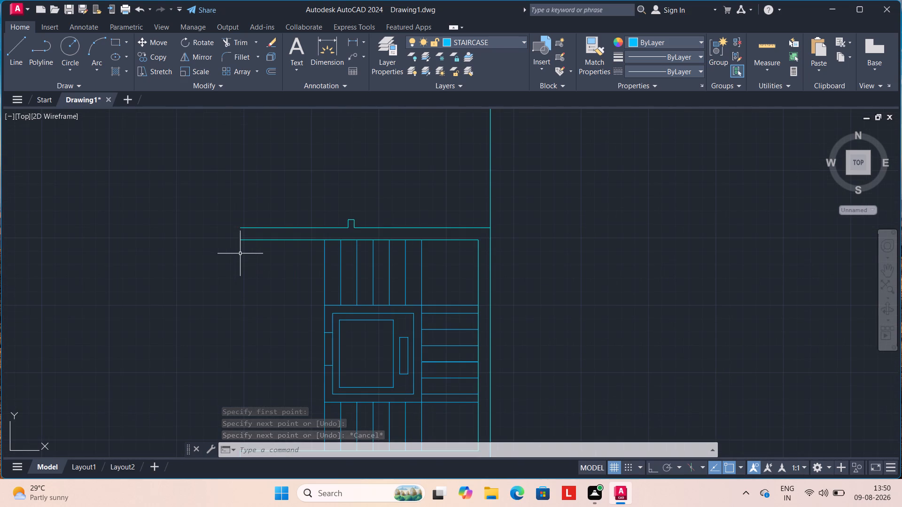
scroll(241, 237, down, 1)
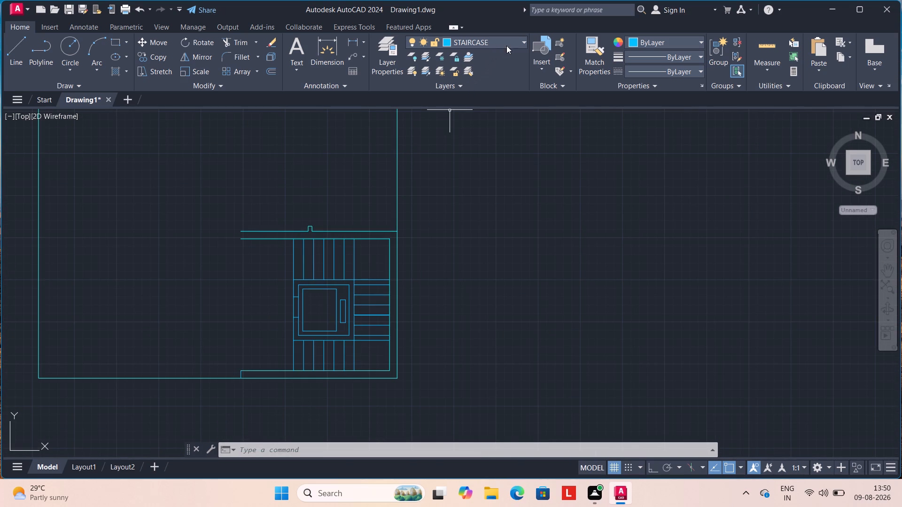
click(527, 41)
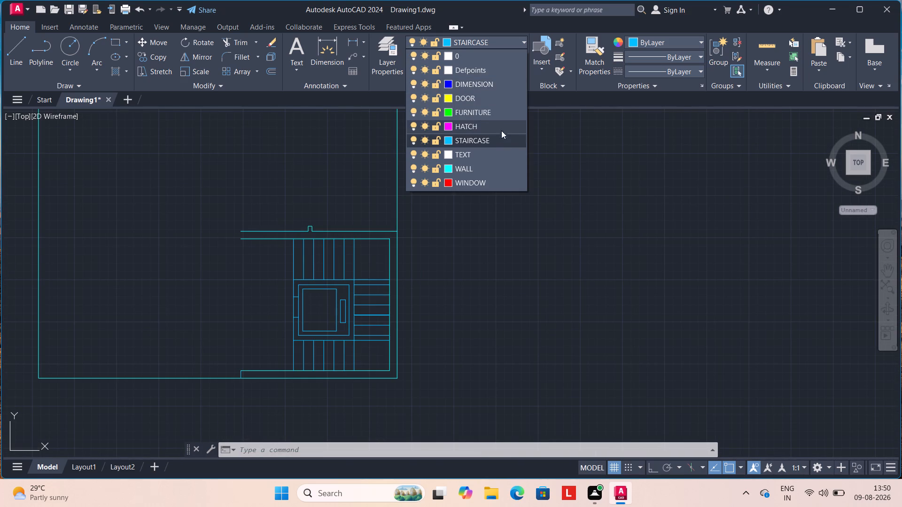
click(485, 169)
scroll(237, 345, up, 2)
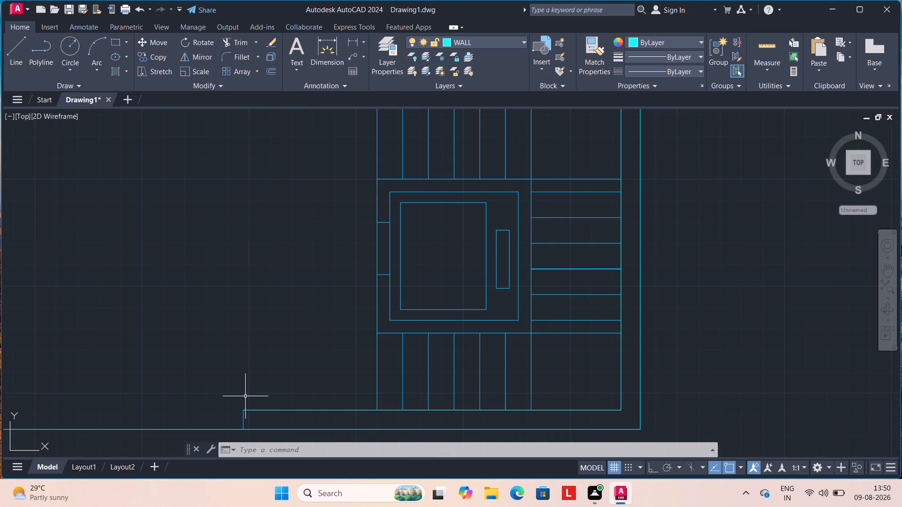
middle_drag(245, 397, 290, 259)
click(289, 280)
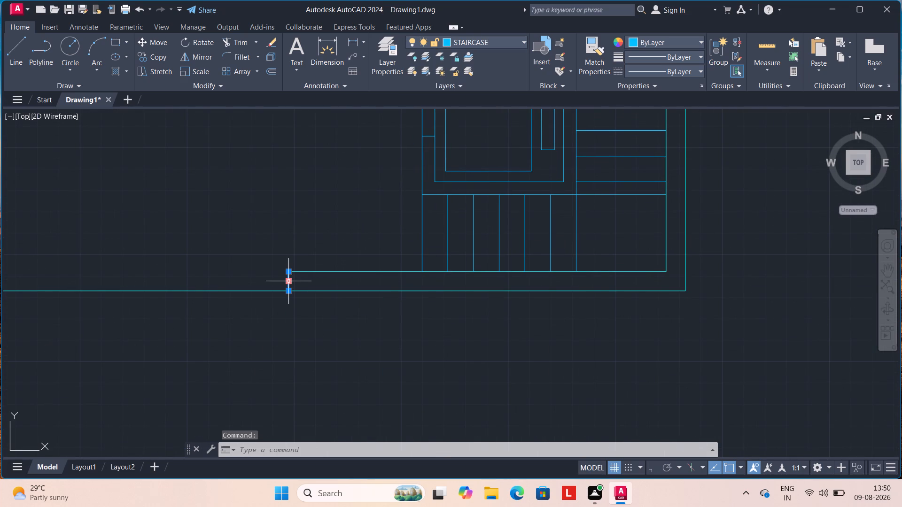
key(Delete)
key(l)
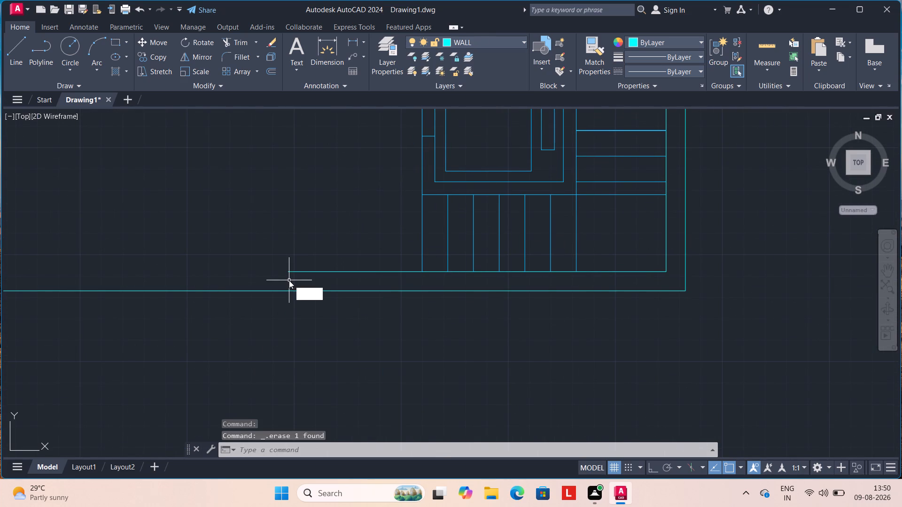
key(Return)
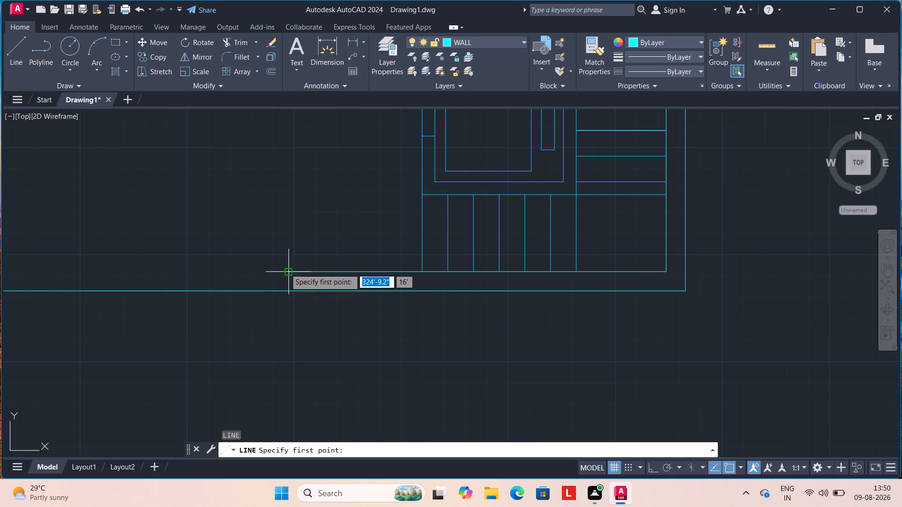
click(288, 272)
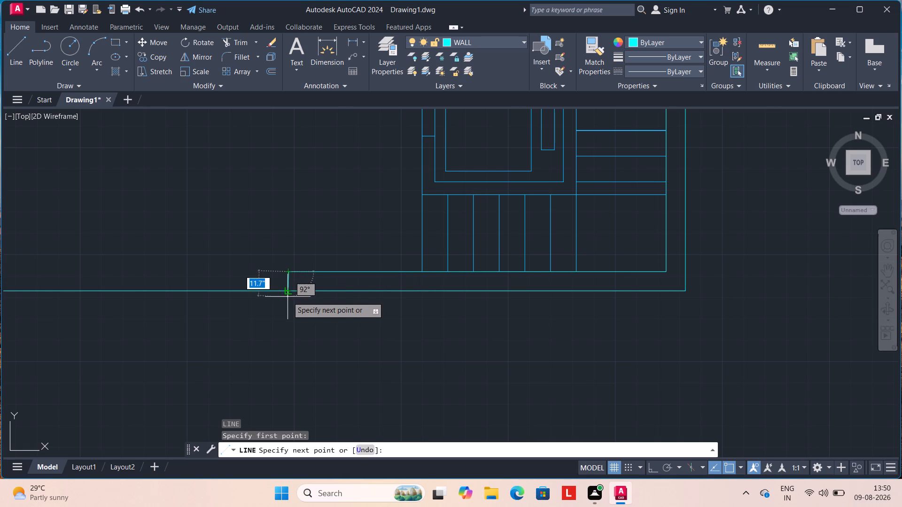
click(288, 292)
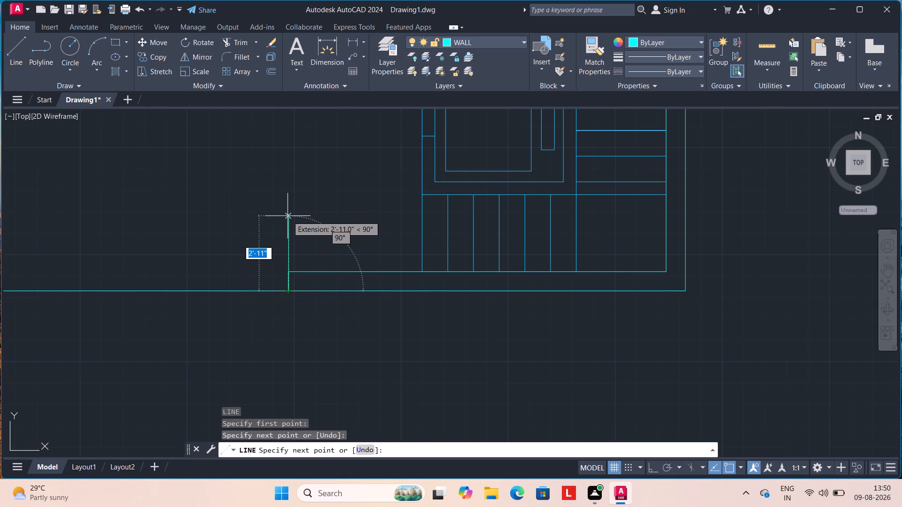
key(Escape)
Draw a short vertical line on the WALL layer closing the left end of the staircase room's upper wall.
scroll(286, 221, down, 3)
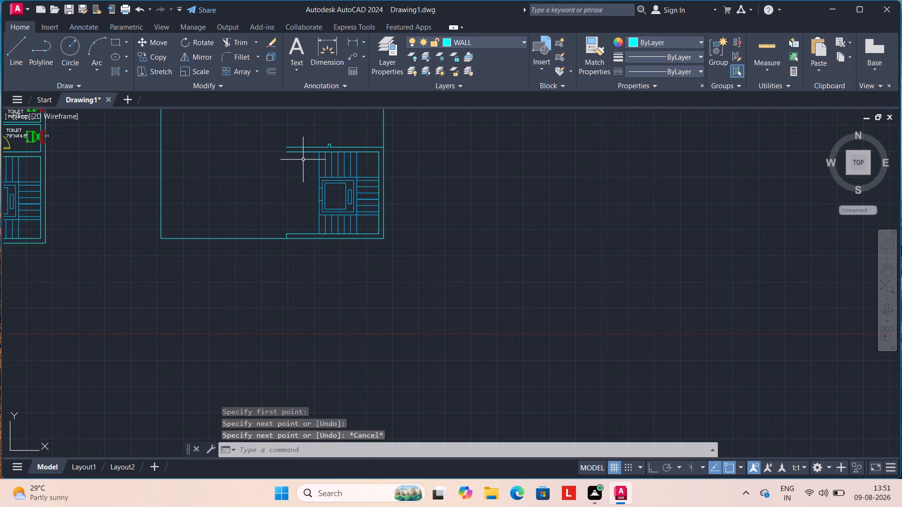
middle_drag(287, 182, 271, 255)
scroll(279, 245, up, 1)
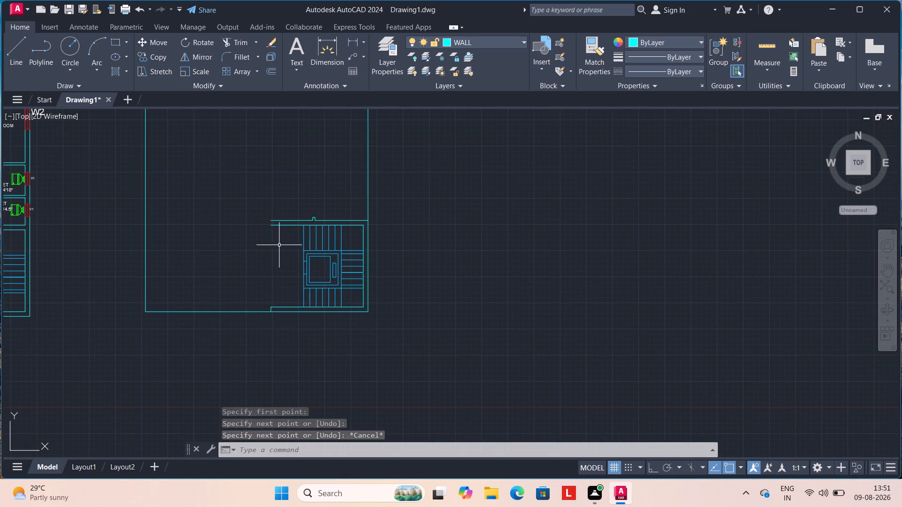
scroll(279, 245, up, 1)
key(l)
key(Return)
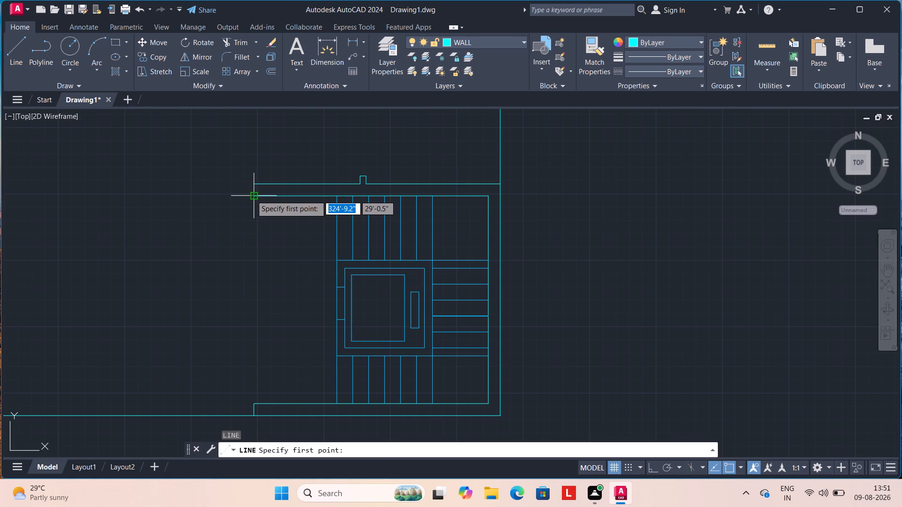
click(251, 195)
click(251, 187)
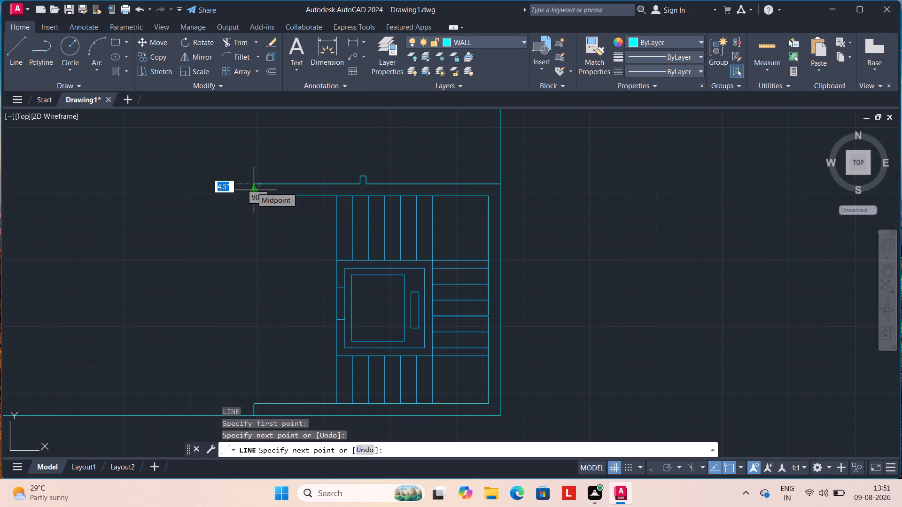
key(Escape)
Trim away the three edges of the small projection above the staircase room's upper wall.
scroll(250, 189, down, 2)
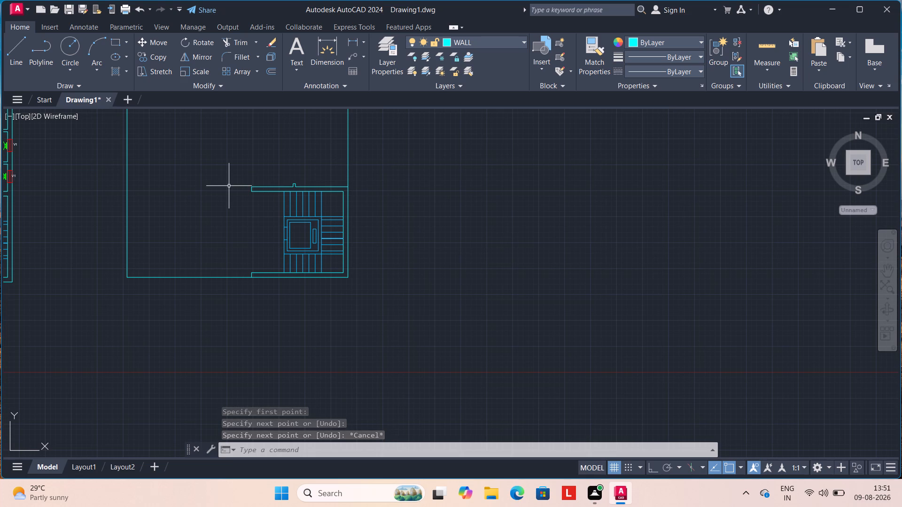
scroll(238, 163, up, 1)
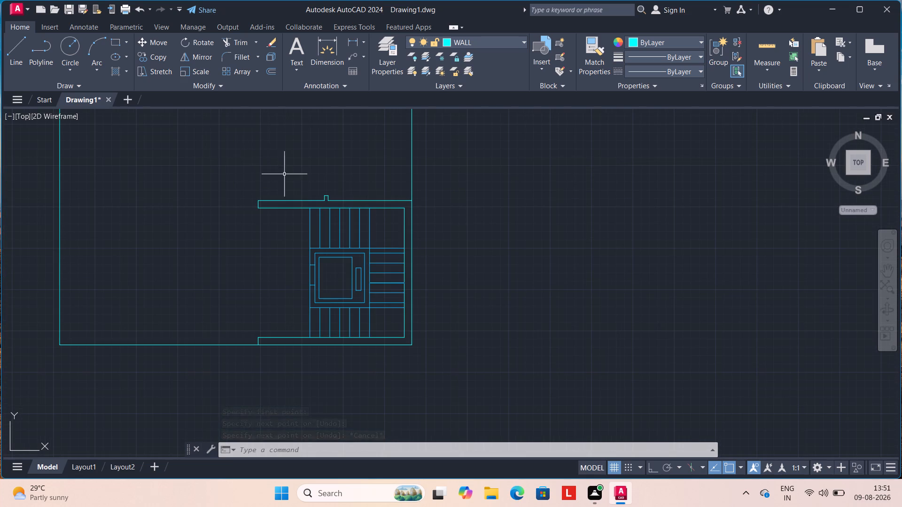
scroll(334, 193, up, 2)
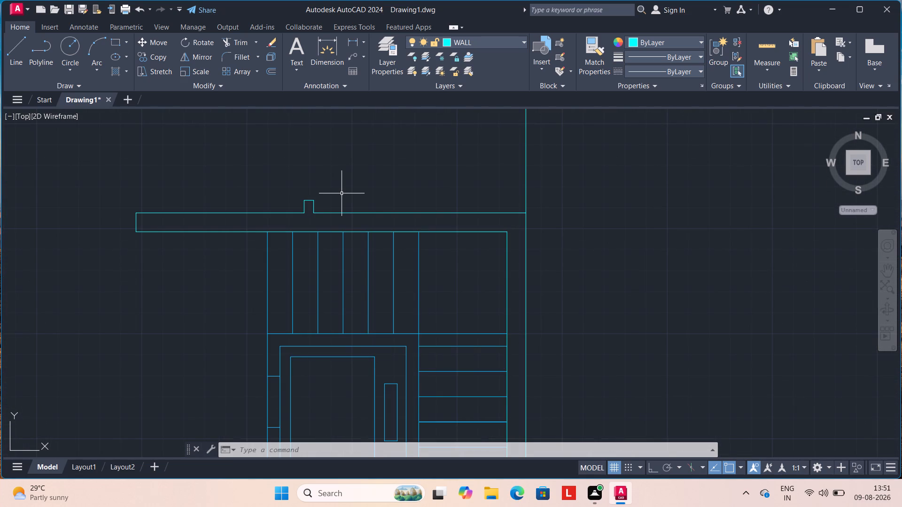
text(TR)
key(Return)
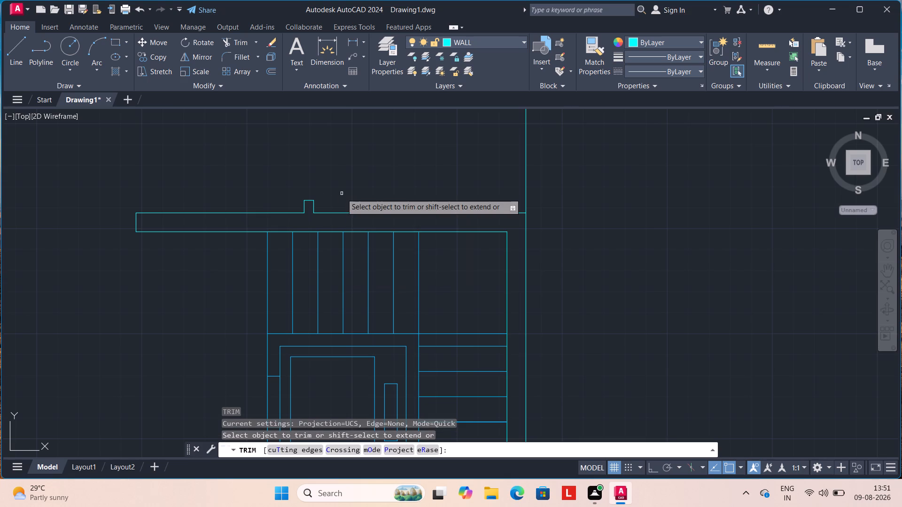
click(314, 208)
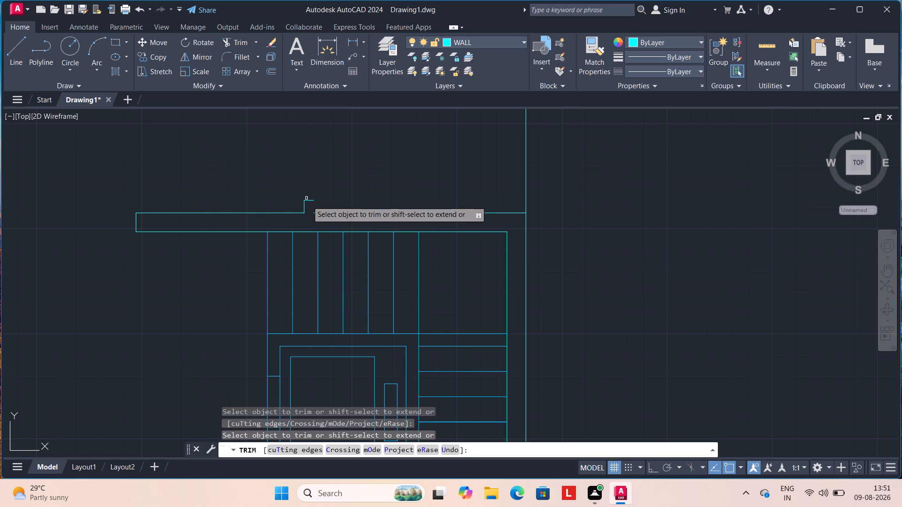
click(308, 202)
drag(303, 207, 312, 205)
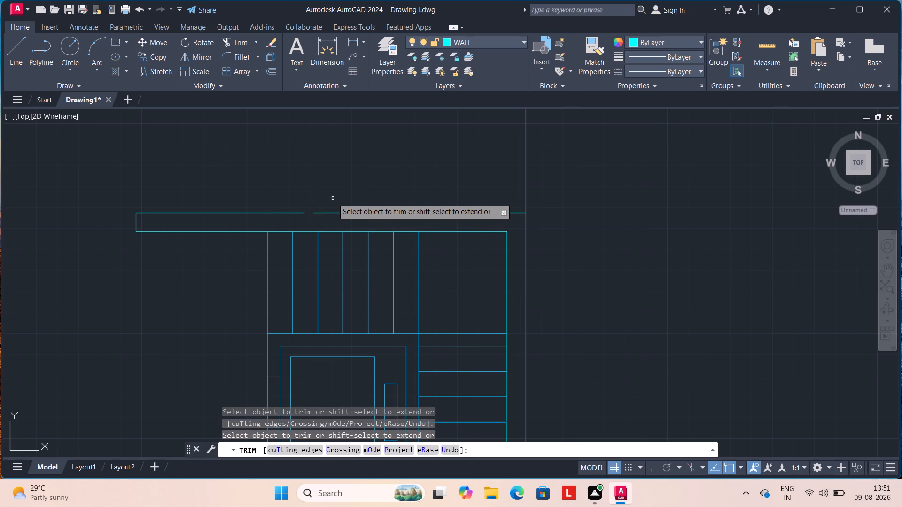
key(Escape)
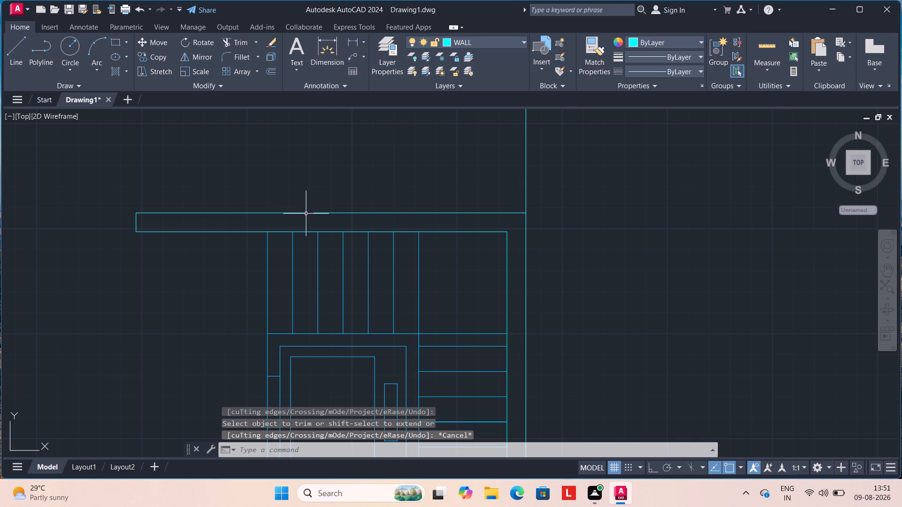
Extend the staircase room's upper wall outer line across the gap left by the trimmed projection.
text(EX)
key(Return)
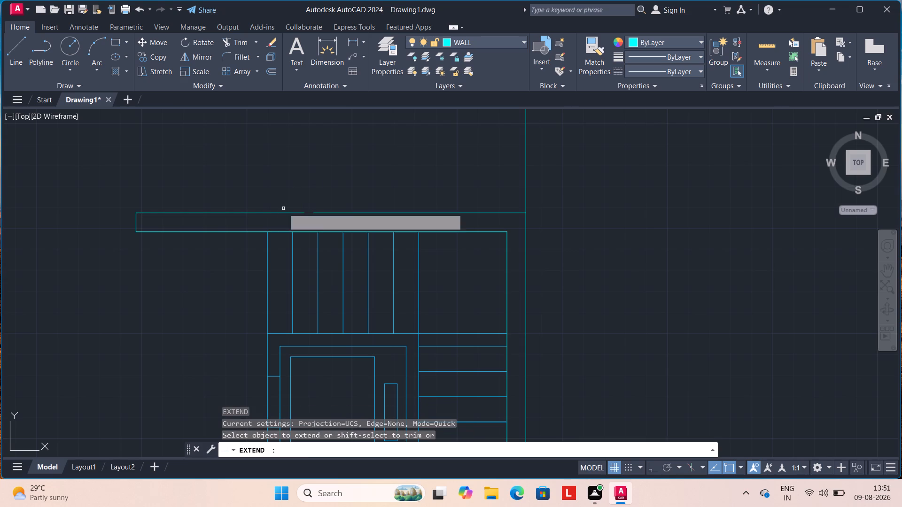
click(316, 212)
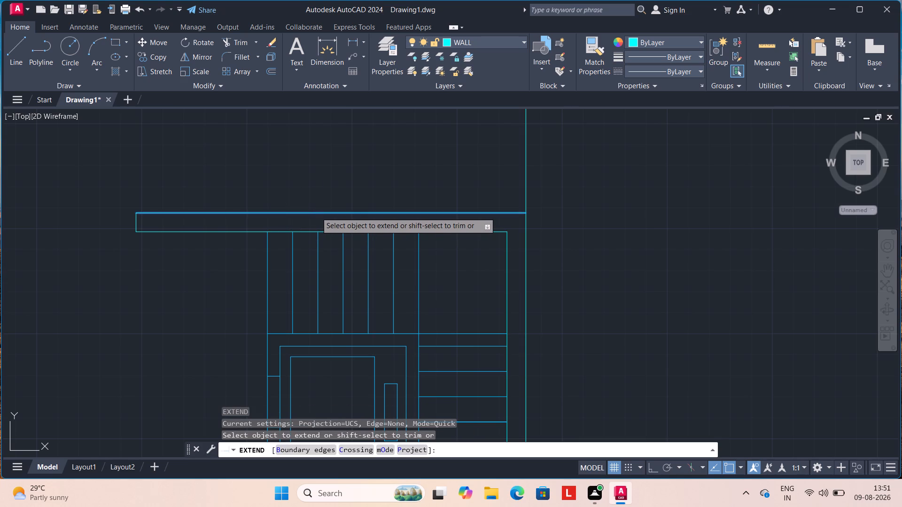
scroll(317, 178, down, 1)
key(Escape)
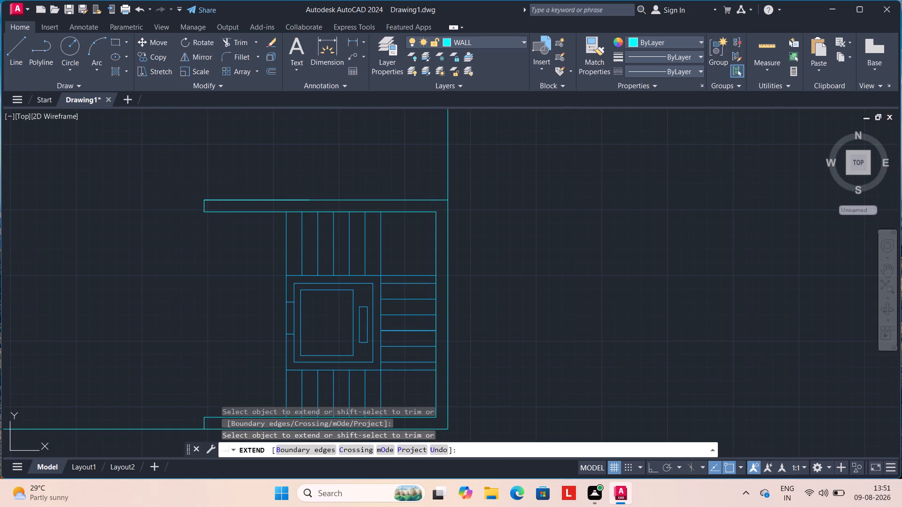
Examine the reduced plan copy's outer wall outline and staircase room beside the full floor plan.
scroll(318, 203, down, 1)
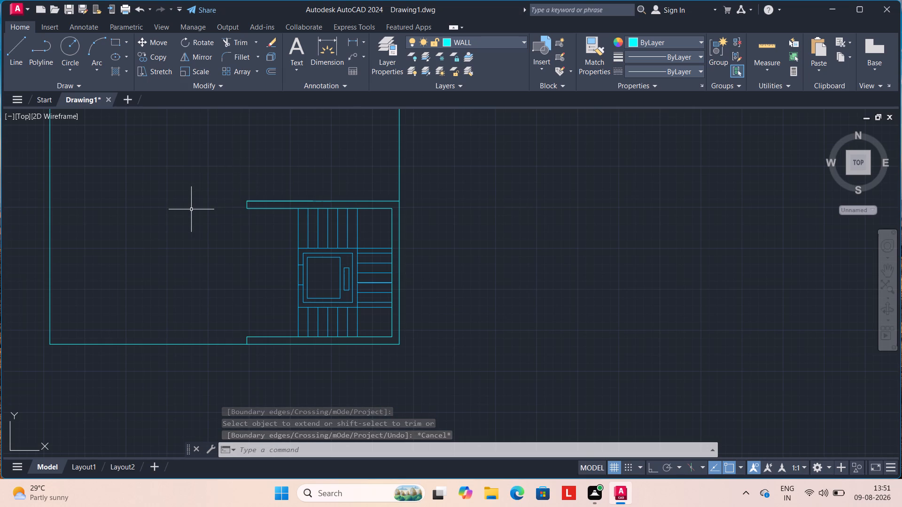
scroll(191, 209, down, 2)
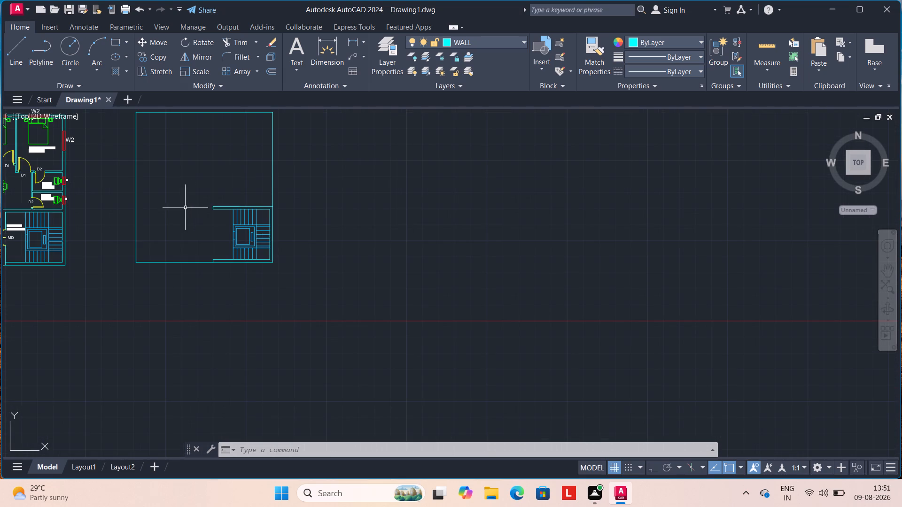
middle_drag(178, 203, 248, 269)
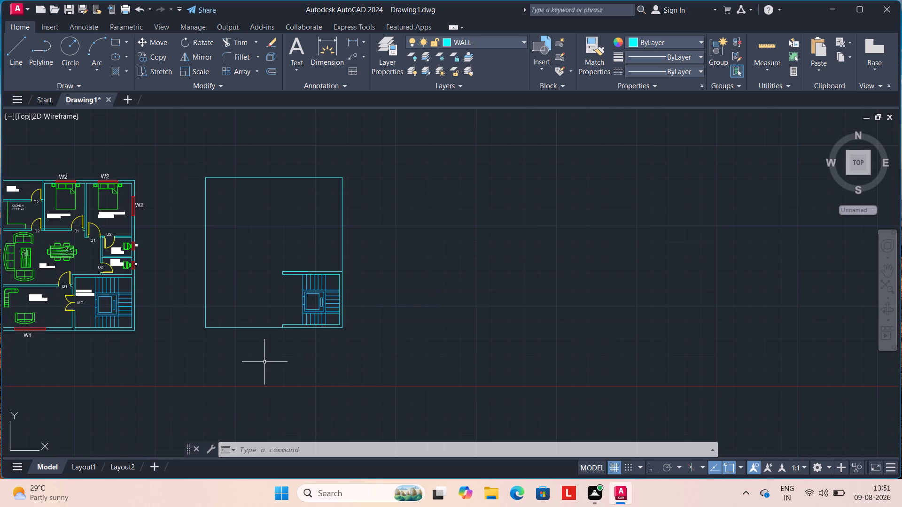
scroll(264, 361, up, 2)
scroll(264, 361, down, 1)
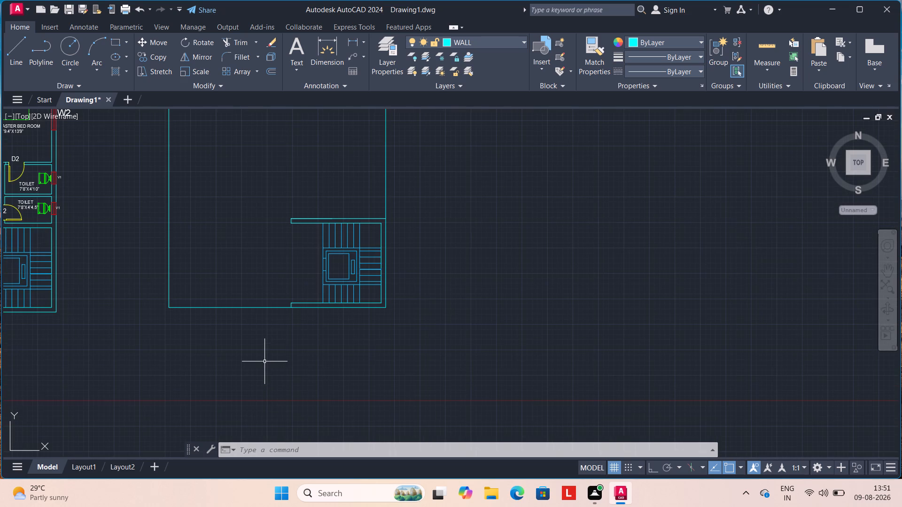
scroll(210, 296, down, 1)
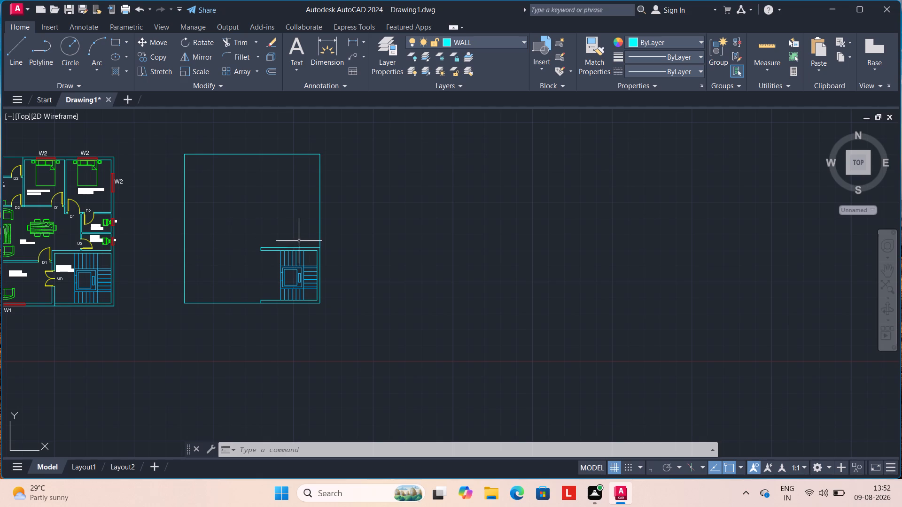
scroll(310, 242, up, 1)
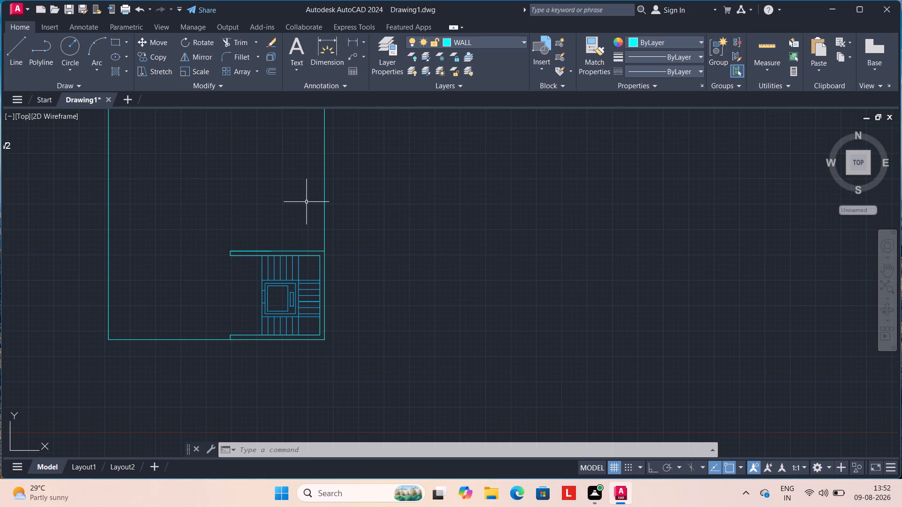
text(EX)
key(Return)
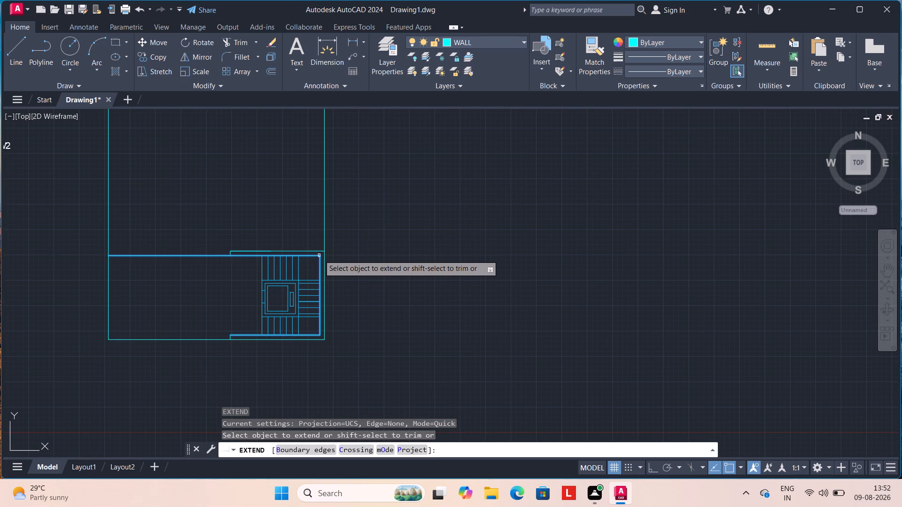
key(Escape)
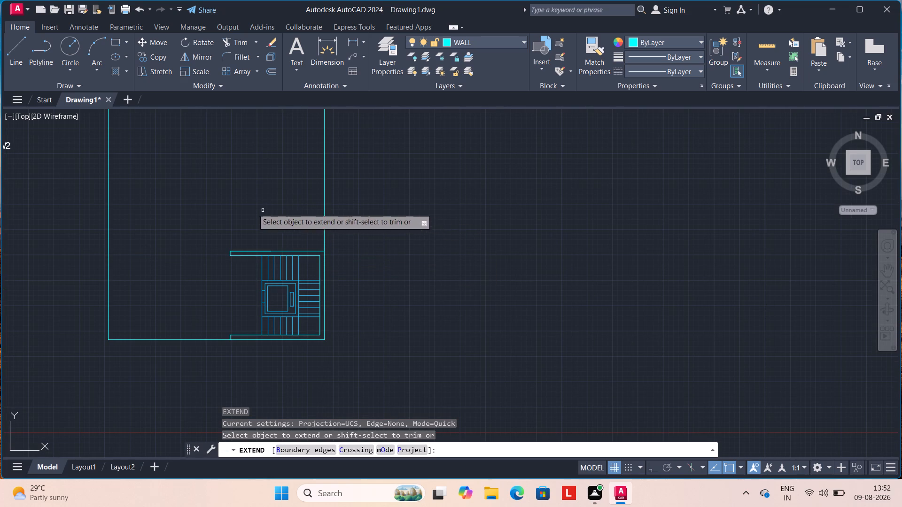
Offset the reduced plan copy's outer wall outline 9" inward to form the wall thickness.
scroll(221, 205, down, 1)
middle_drag(216, 206, 311, 212)
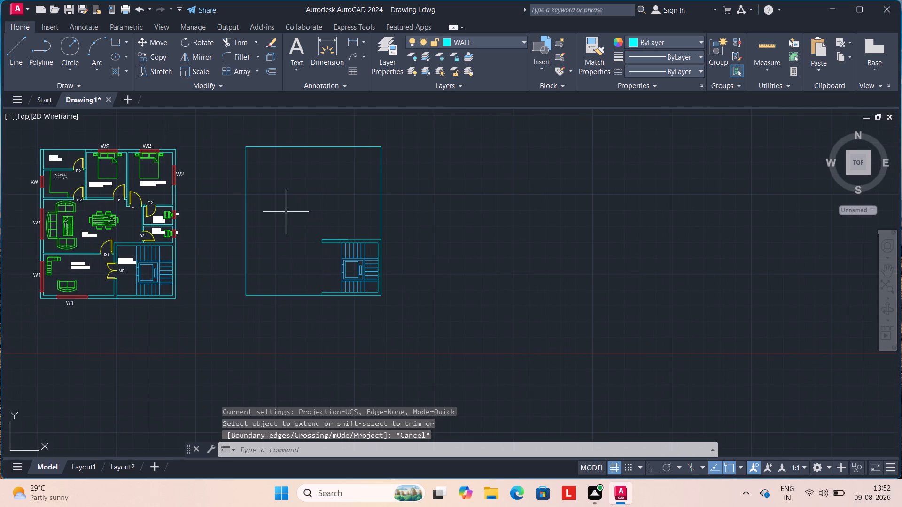
key(o)
key(Return)
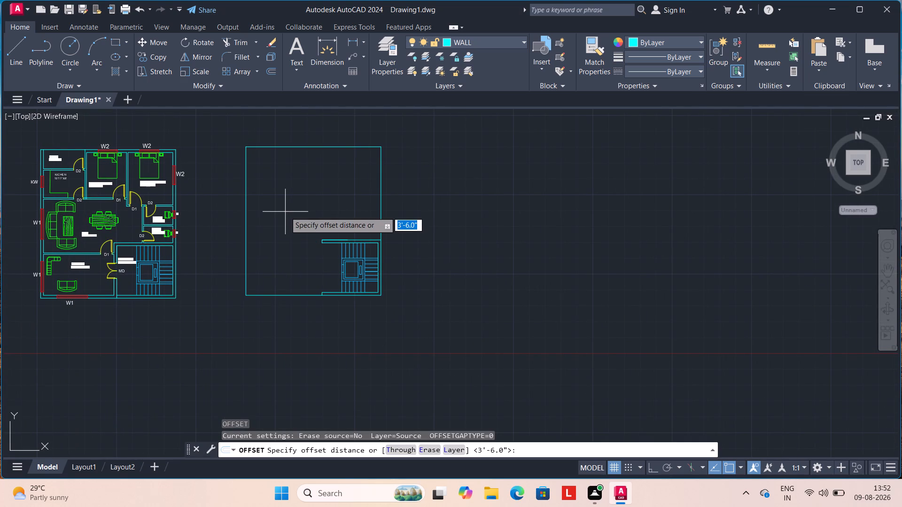
text(9")
key(Return)
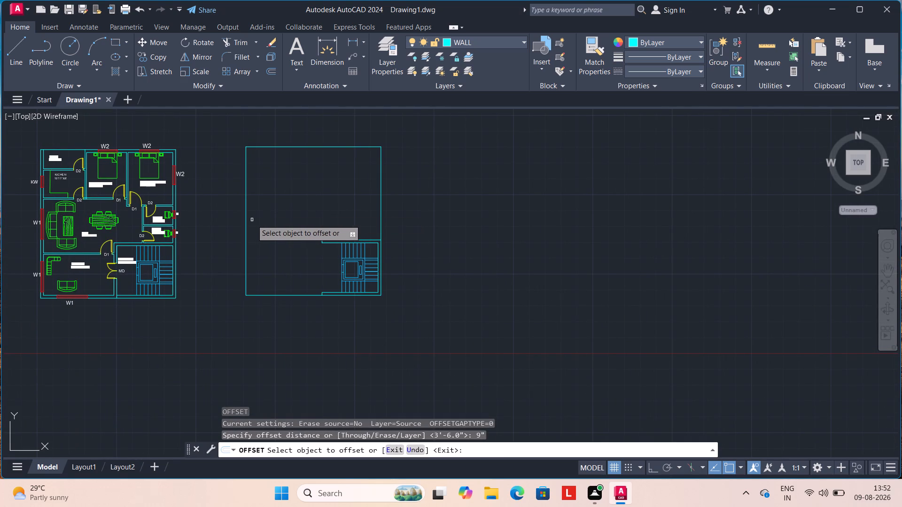
click(246, 220)
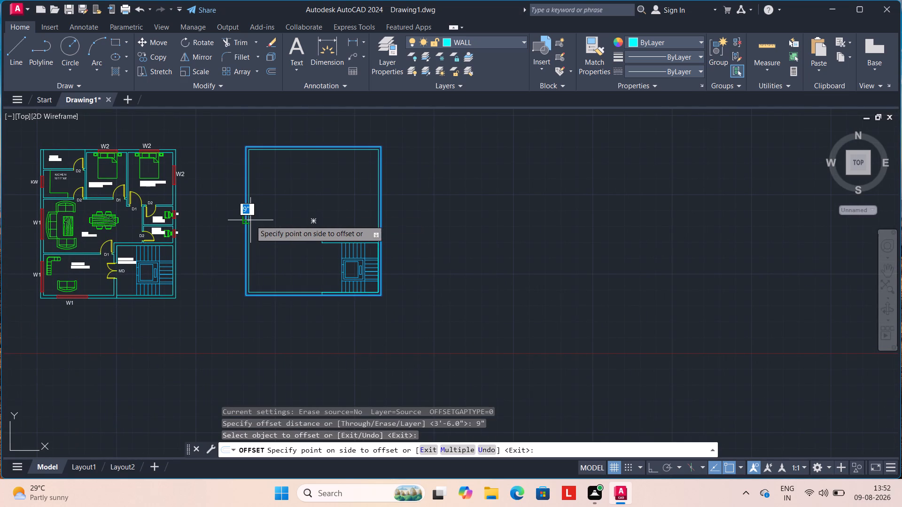
click(250, 220)
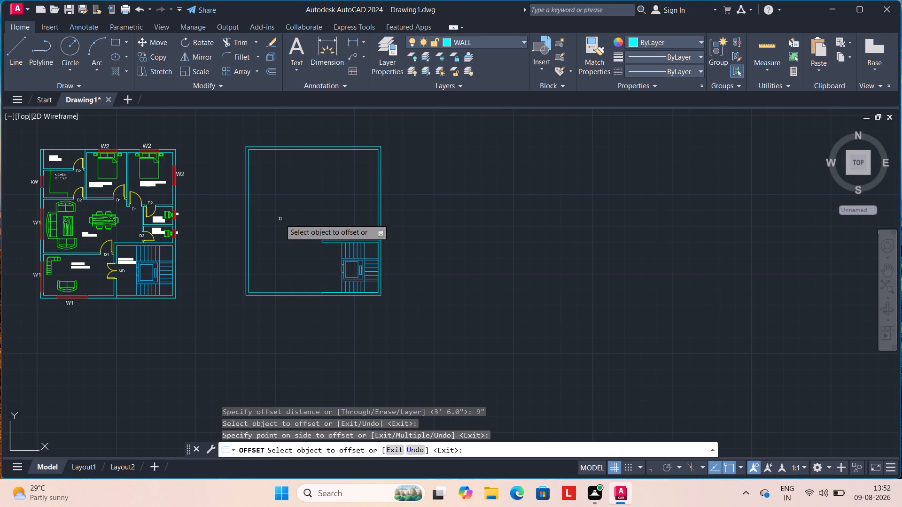
key(Escape)
scroll(286, 274, up, 1)
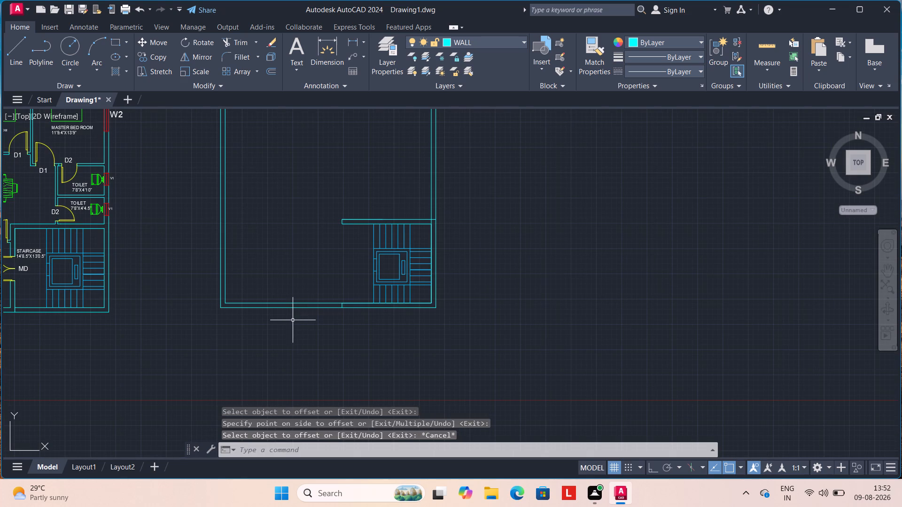
middle_drag(296, 309, 313, 284)
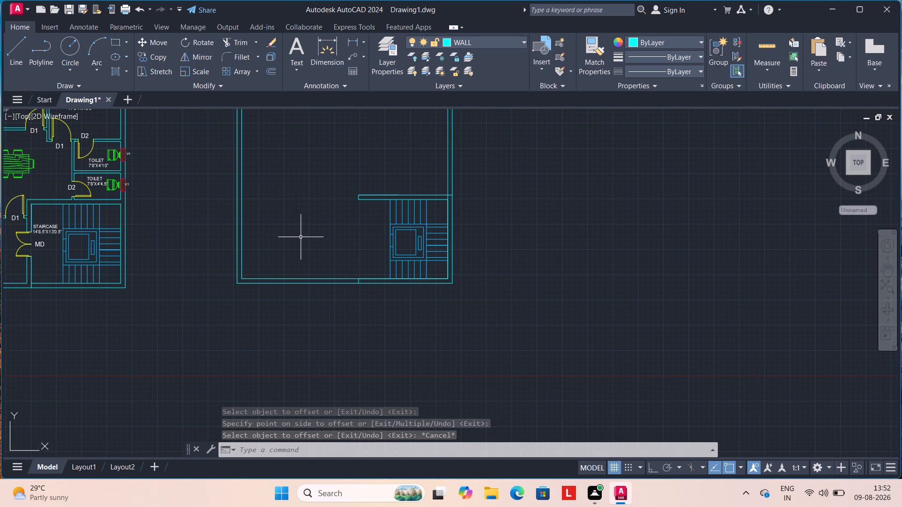
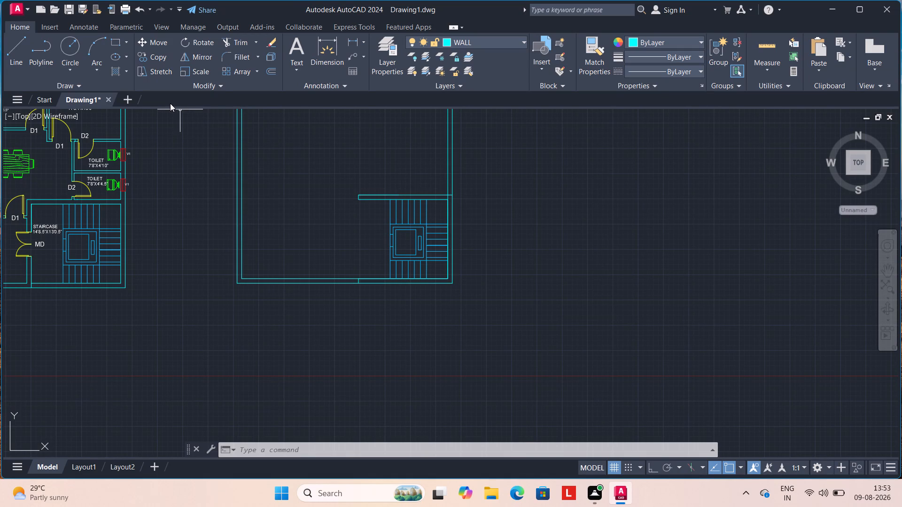
Trim the upper staircase wall's overlapping line pieces where it meets the right outer wall of the empty floor plan.
scroll(250, 141, down, 1)
middle_drag(272, 141, 314, 227)
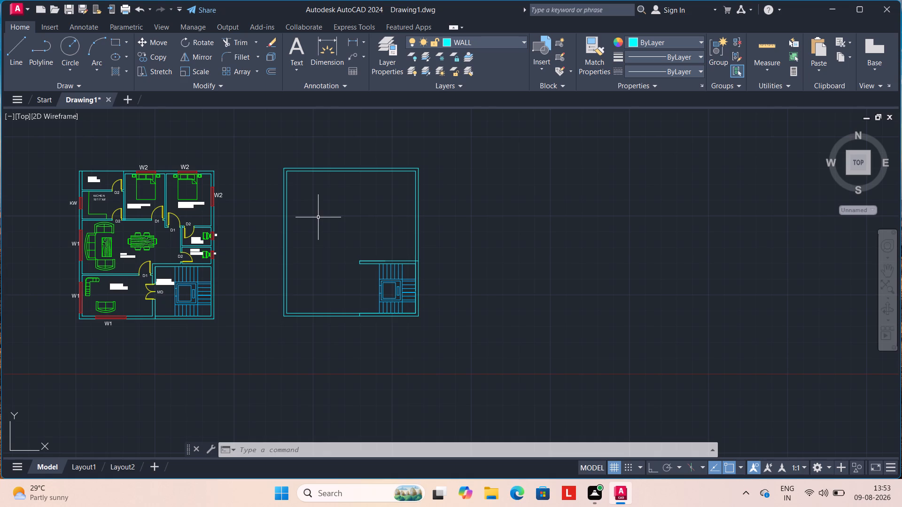
text(TR)
key(Return)
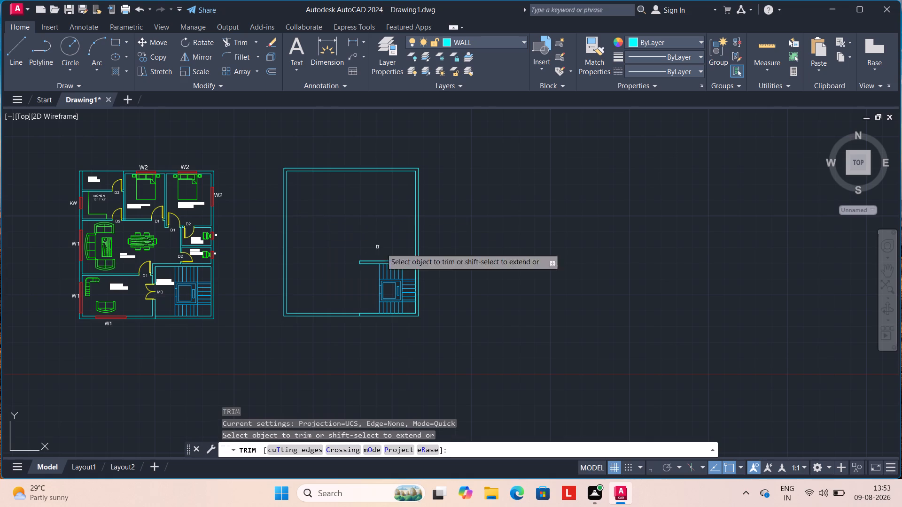
scroll(449, 276, up, 2)
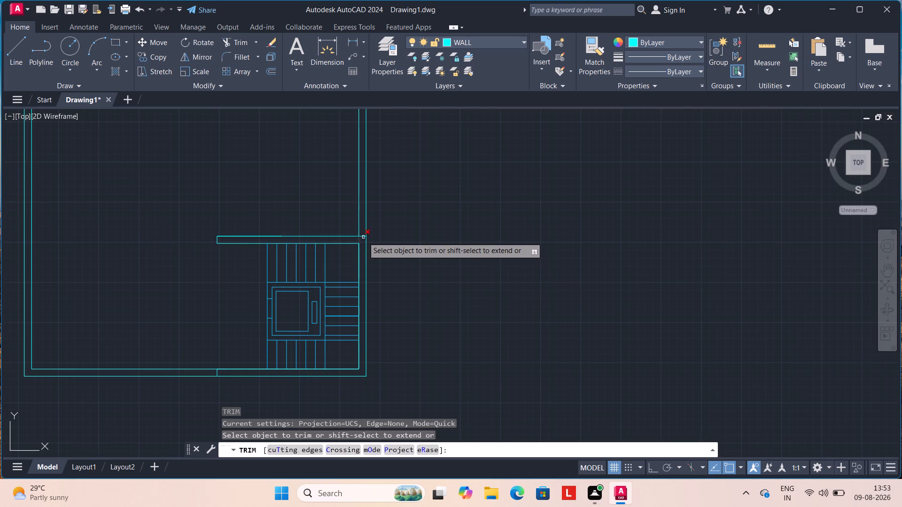
click(363, 237)
scroll(418, 250, down, 1)
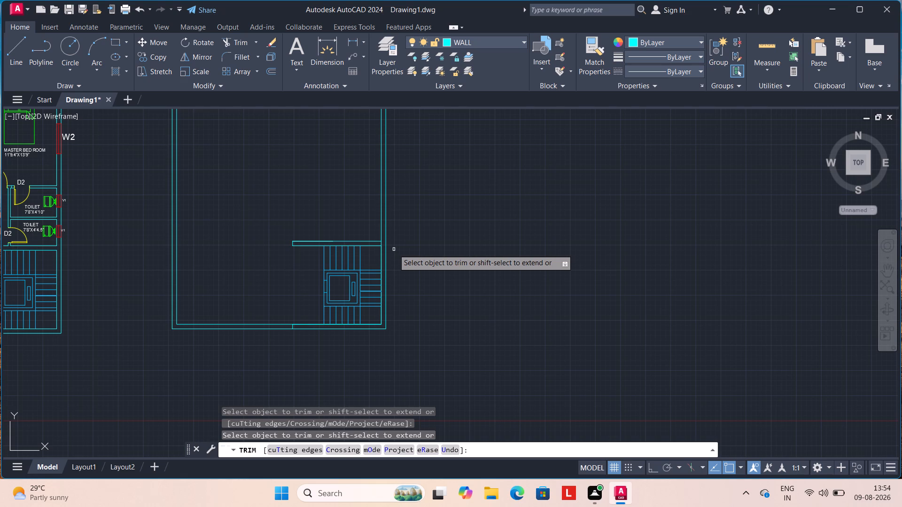
scroll(371, 249, up, 2)
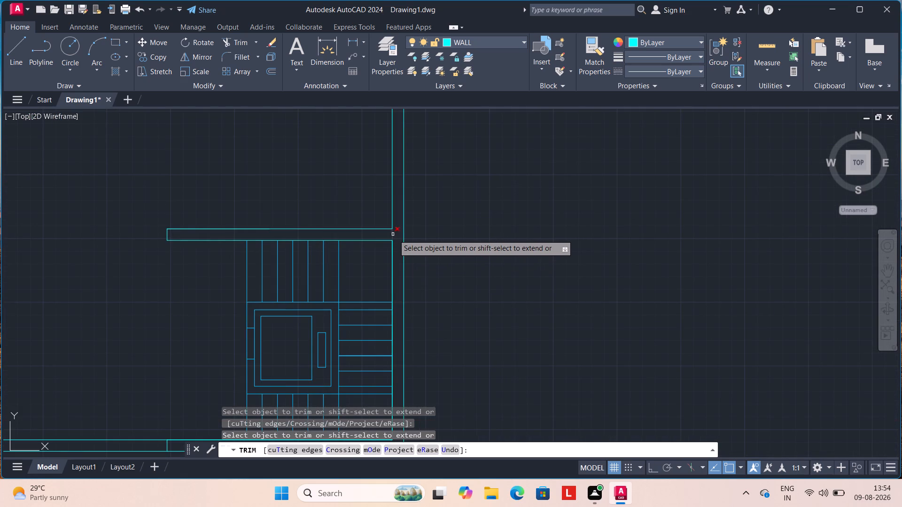
click(393, 235)
scroll(441, 240, down, 2)
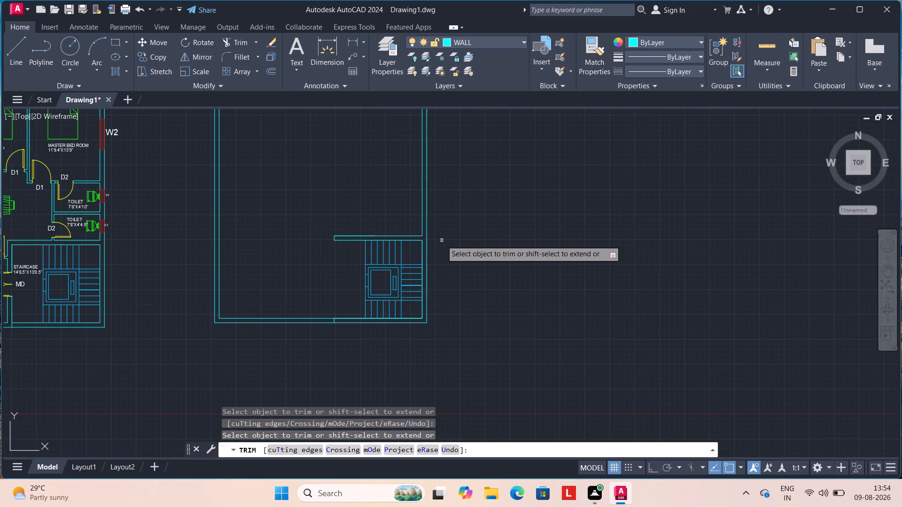
key(Escape)
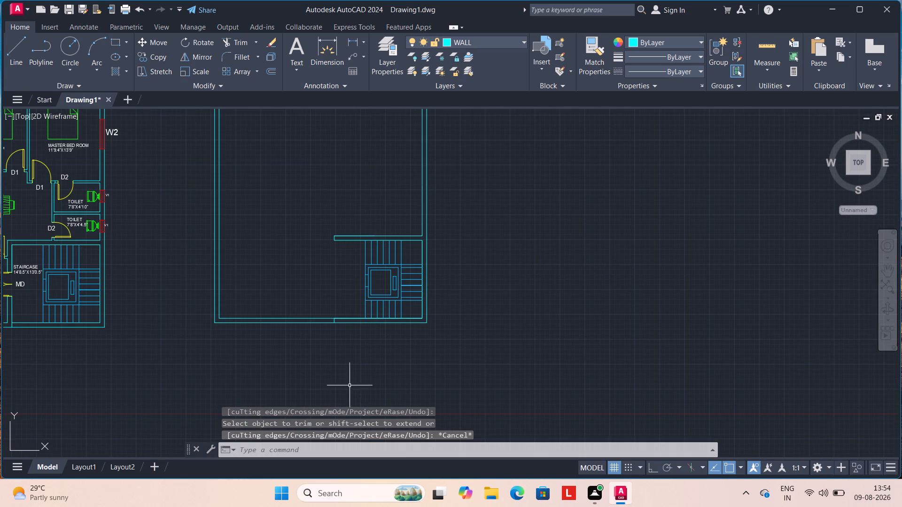
Draw a 9" line across the thickness of the bottom outer wall, just inside the plan's lower-left corner.
middle_drag(306, 376, 367, 358)
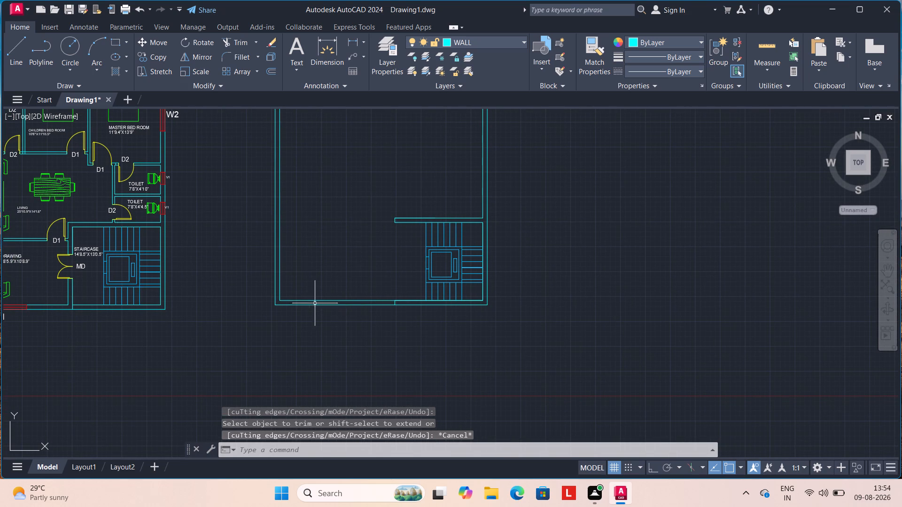
key(Escape)
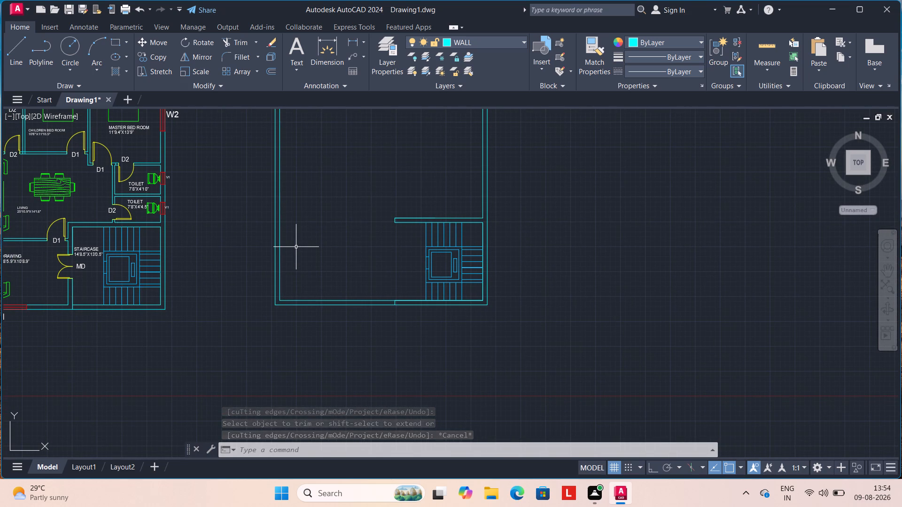
key(l)
key(Return)
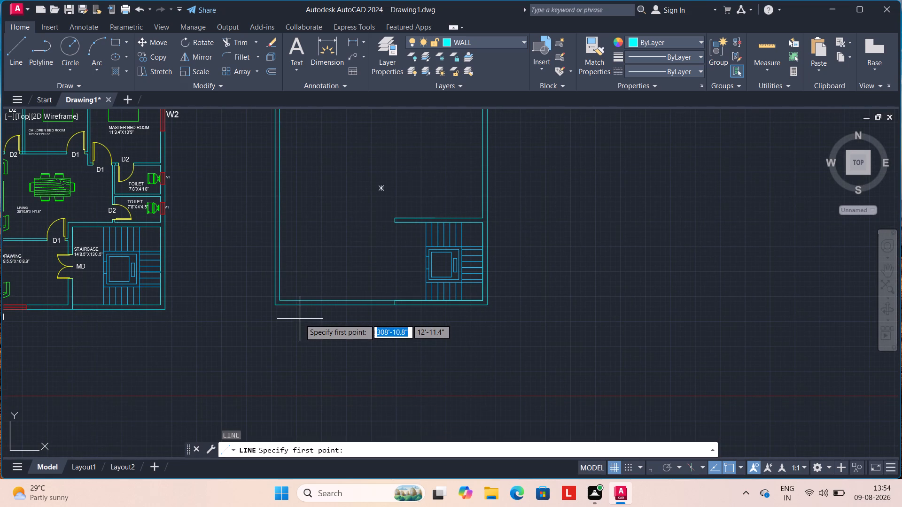
scroll(300, 319, up, 1)
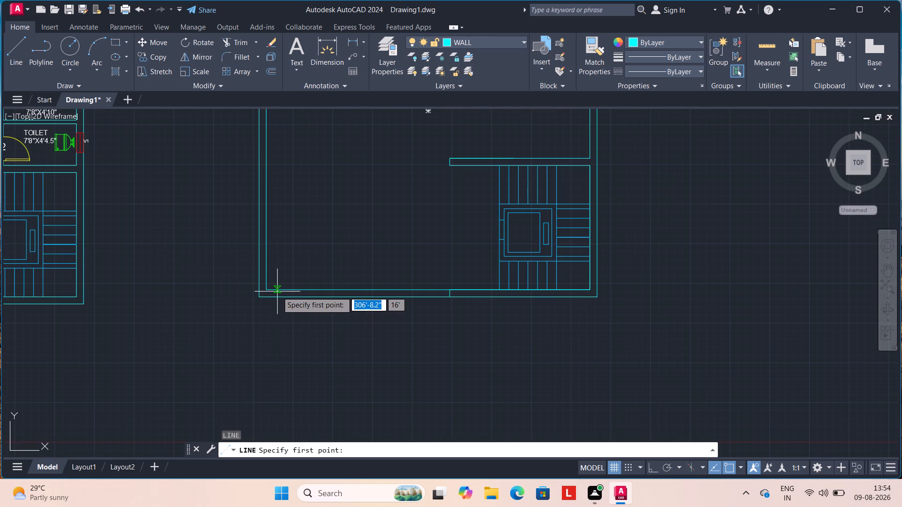
click(275, 290)
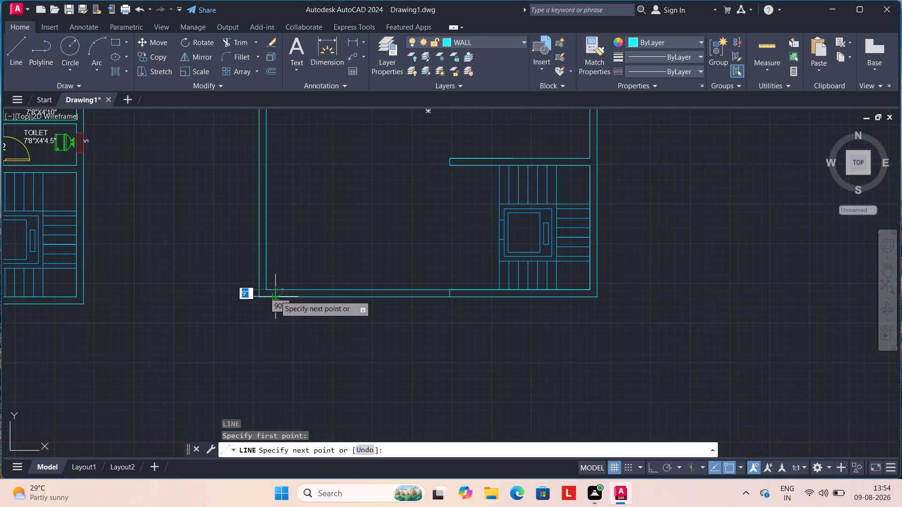
click(274, 295)
key(Escape)
key(Escape)
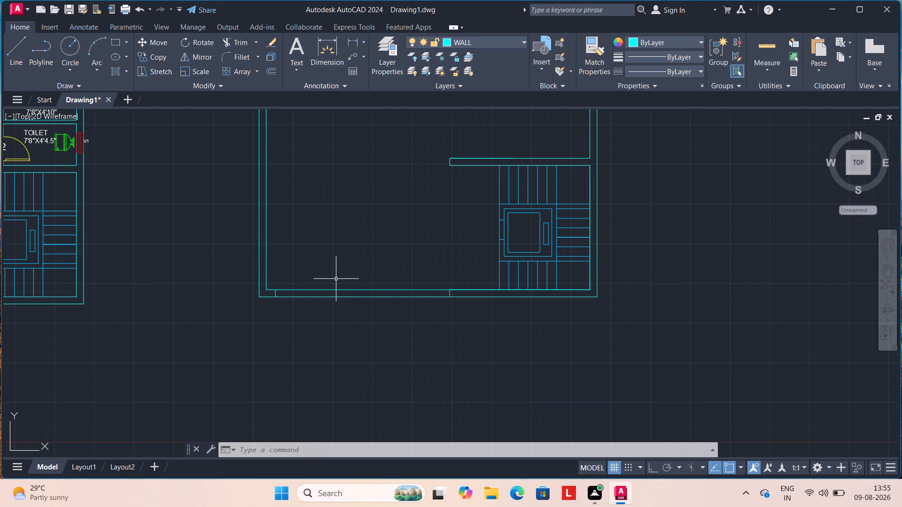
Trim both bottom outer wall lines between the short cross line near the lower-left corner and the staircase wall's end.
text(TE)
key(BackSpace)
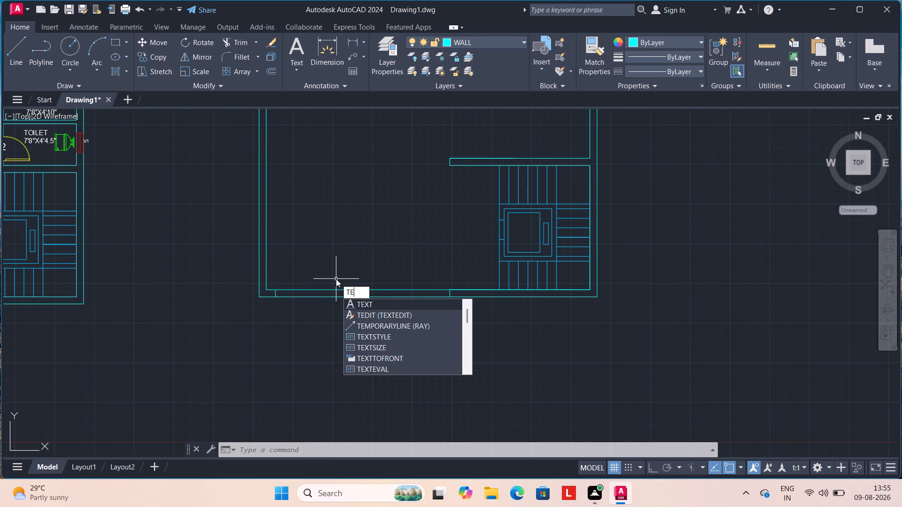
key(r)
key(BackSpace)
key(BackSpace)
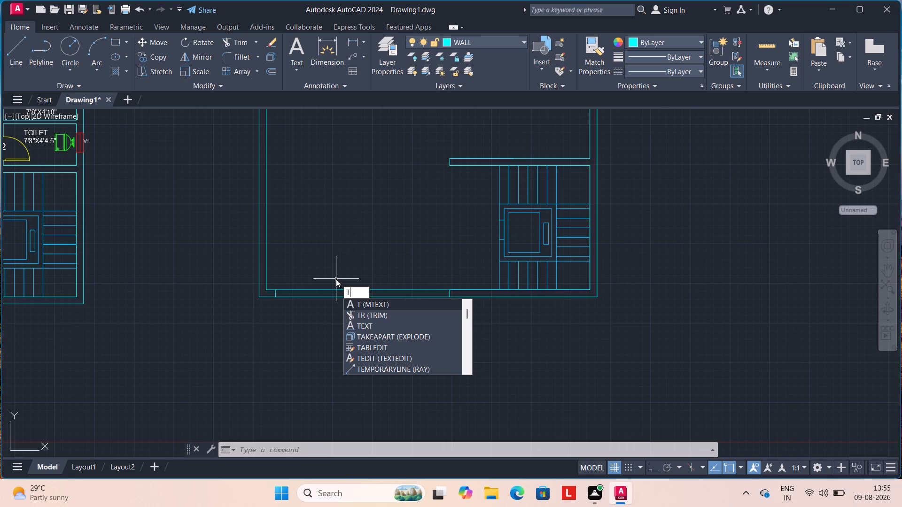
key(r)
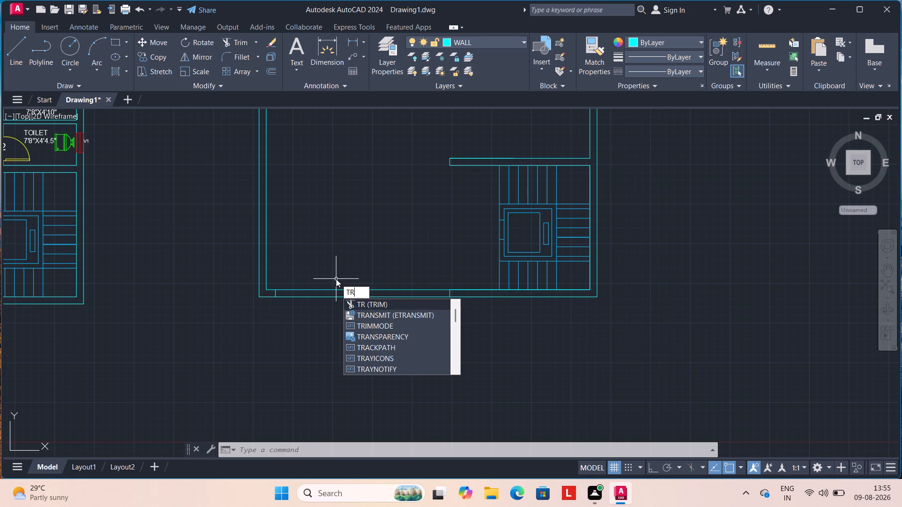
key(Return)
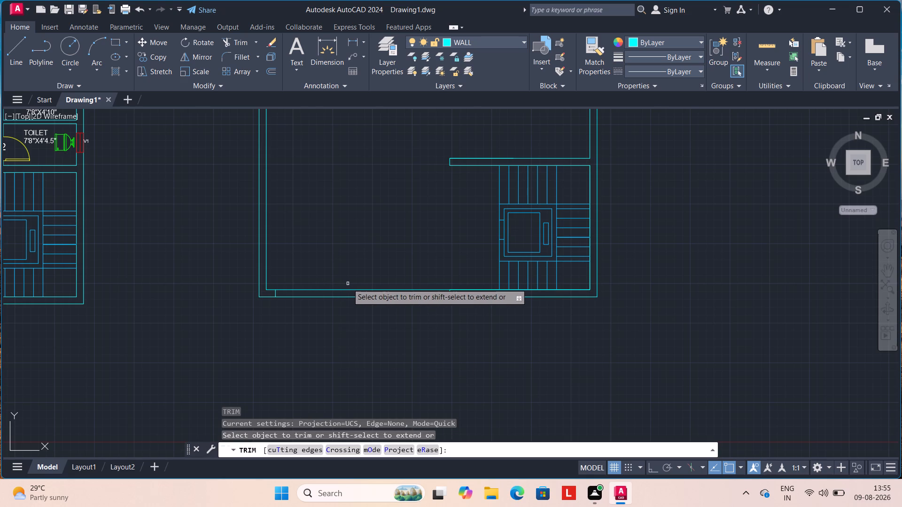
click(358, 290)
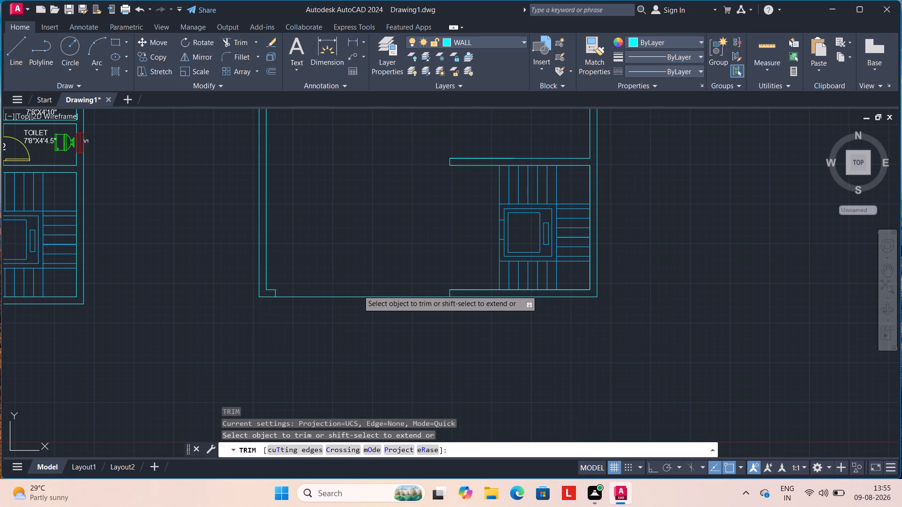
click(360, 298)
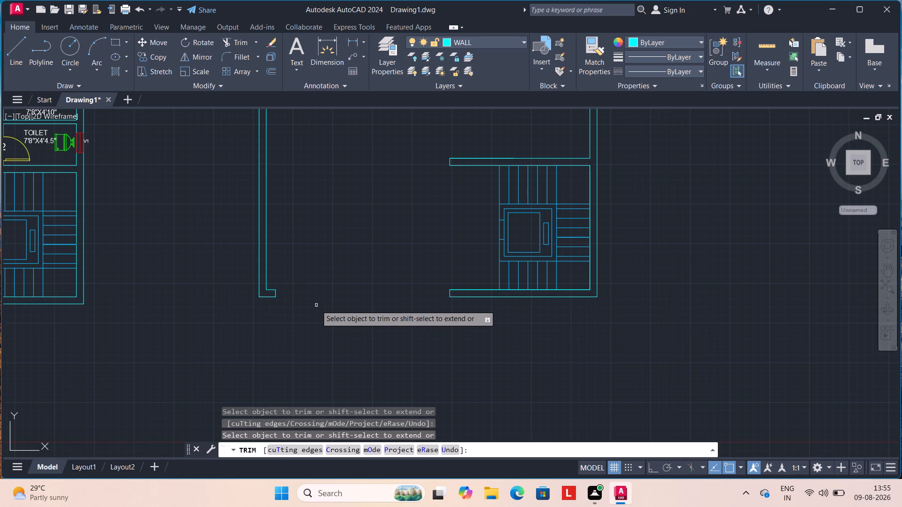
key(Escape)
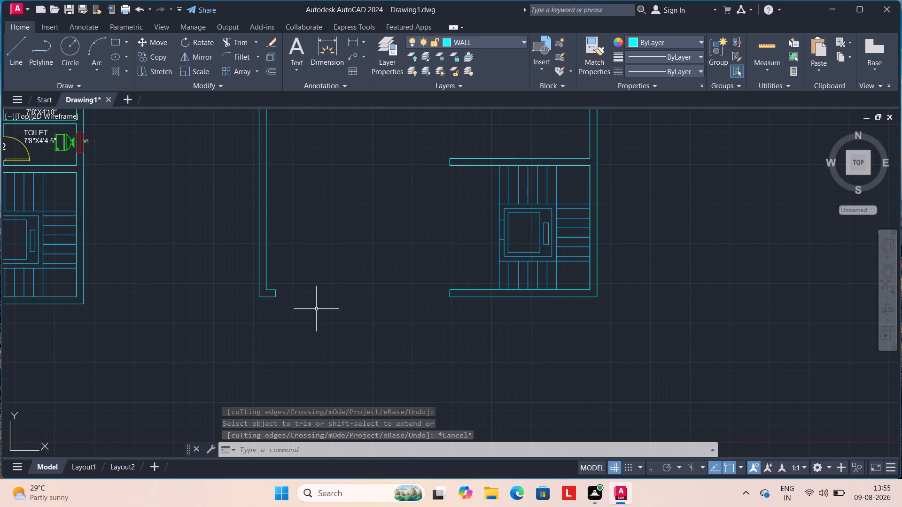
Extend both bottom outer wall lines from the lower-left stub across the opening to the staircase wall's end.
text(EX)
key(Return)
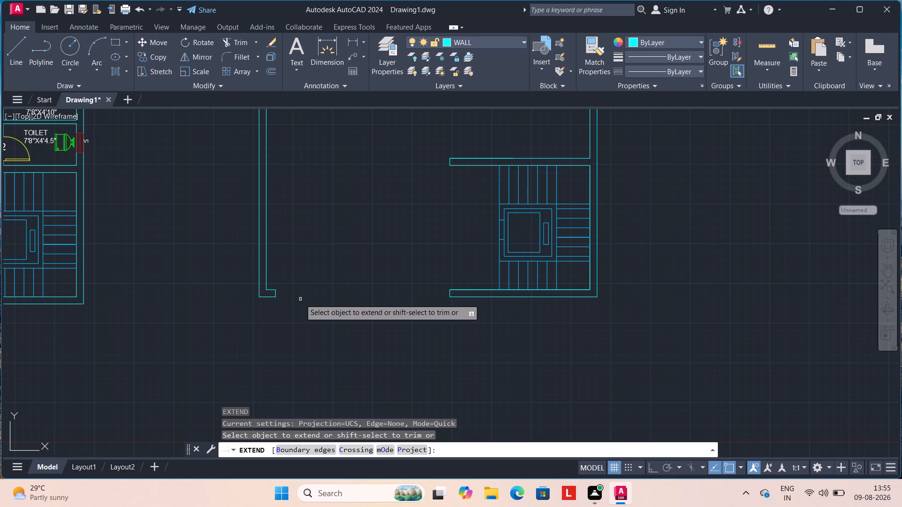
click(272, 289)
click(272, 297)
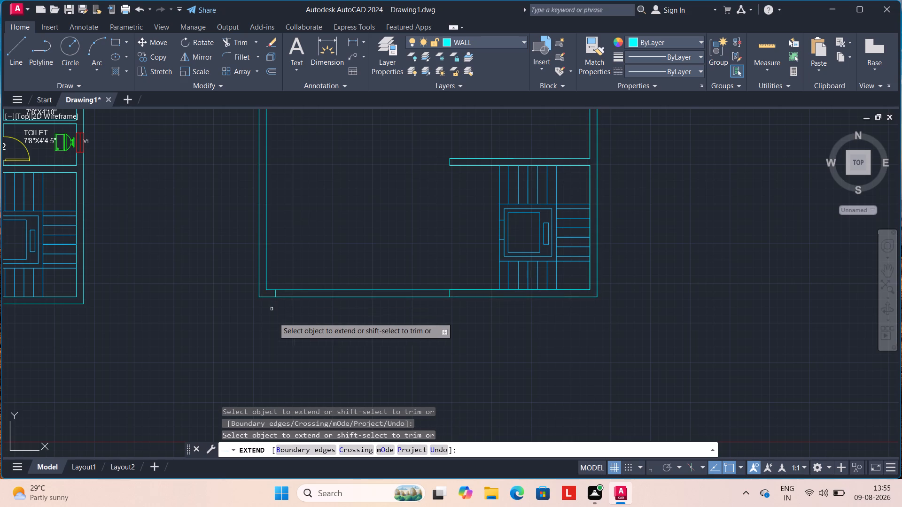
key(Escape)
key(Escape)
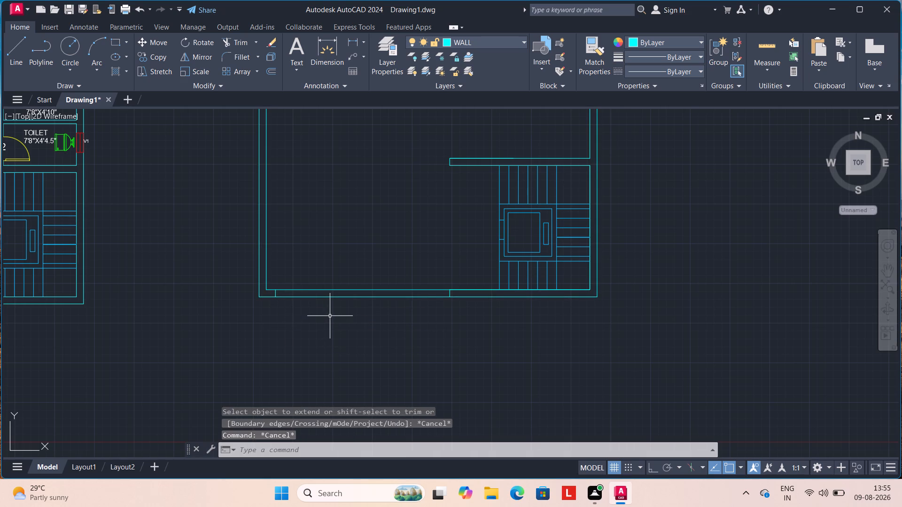
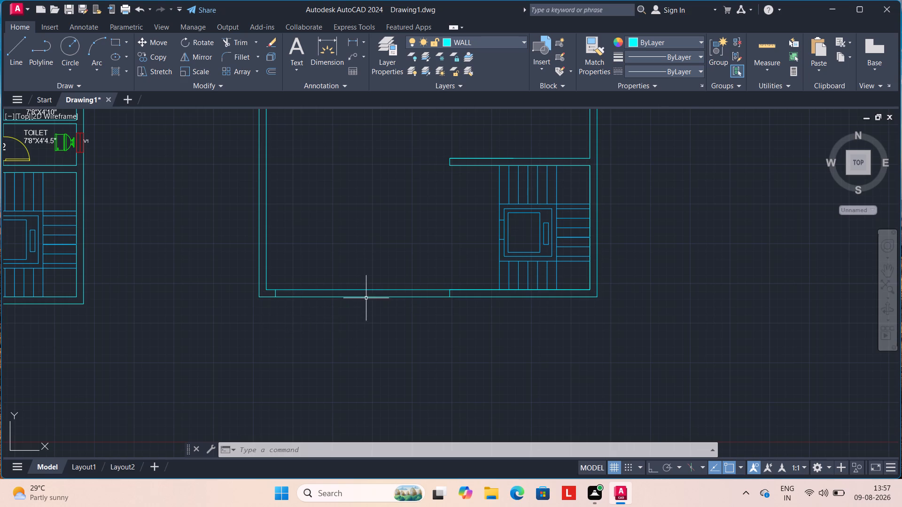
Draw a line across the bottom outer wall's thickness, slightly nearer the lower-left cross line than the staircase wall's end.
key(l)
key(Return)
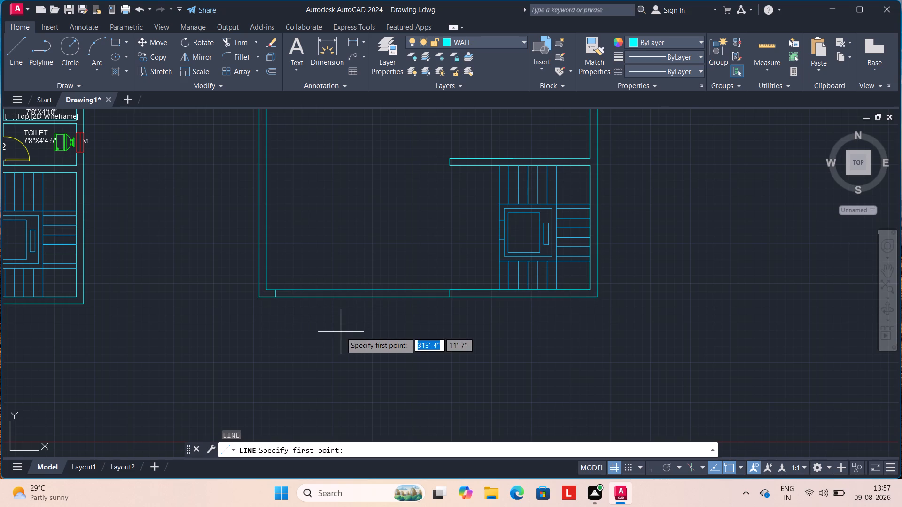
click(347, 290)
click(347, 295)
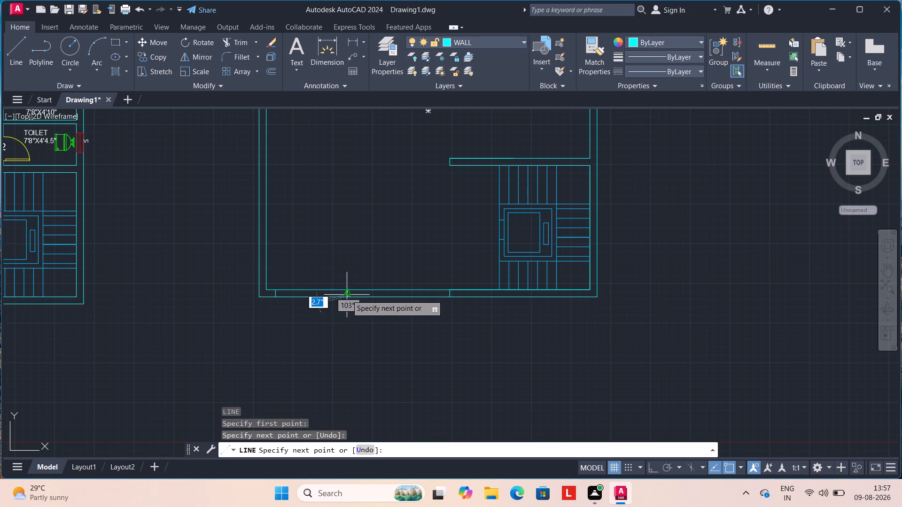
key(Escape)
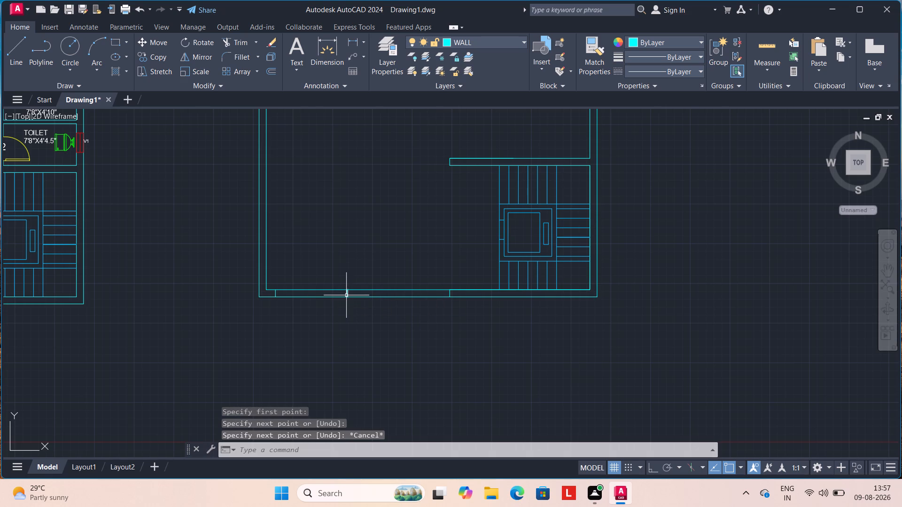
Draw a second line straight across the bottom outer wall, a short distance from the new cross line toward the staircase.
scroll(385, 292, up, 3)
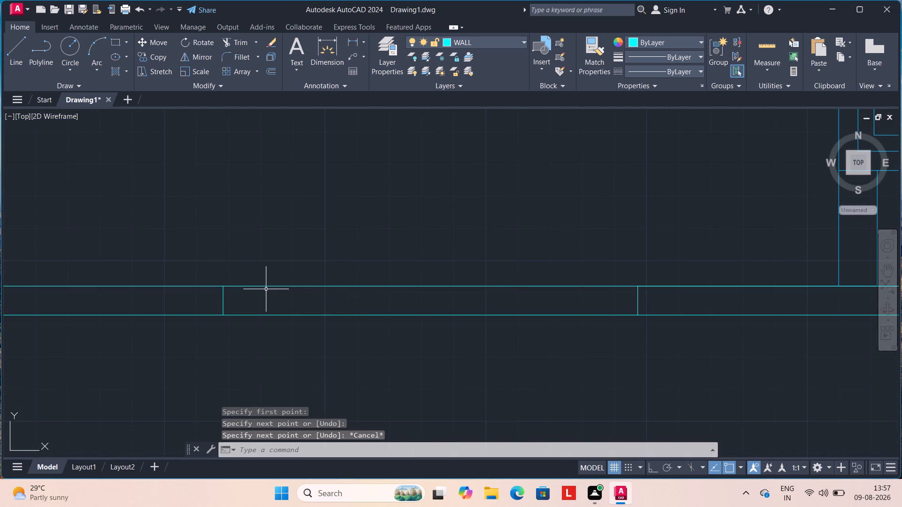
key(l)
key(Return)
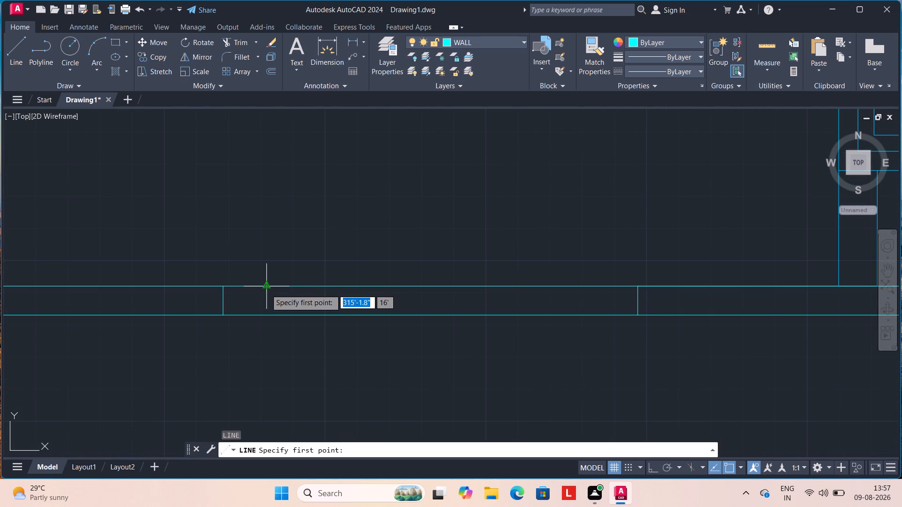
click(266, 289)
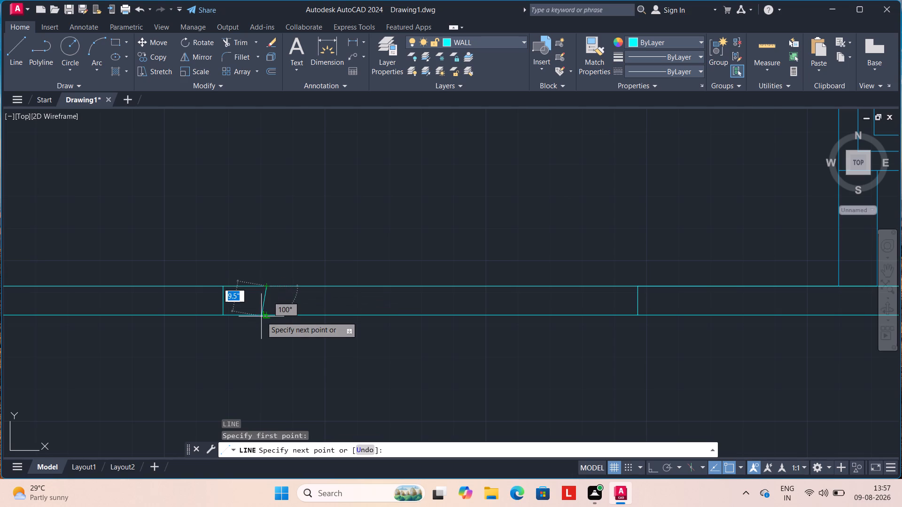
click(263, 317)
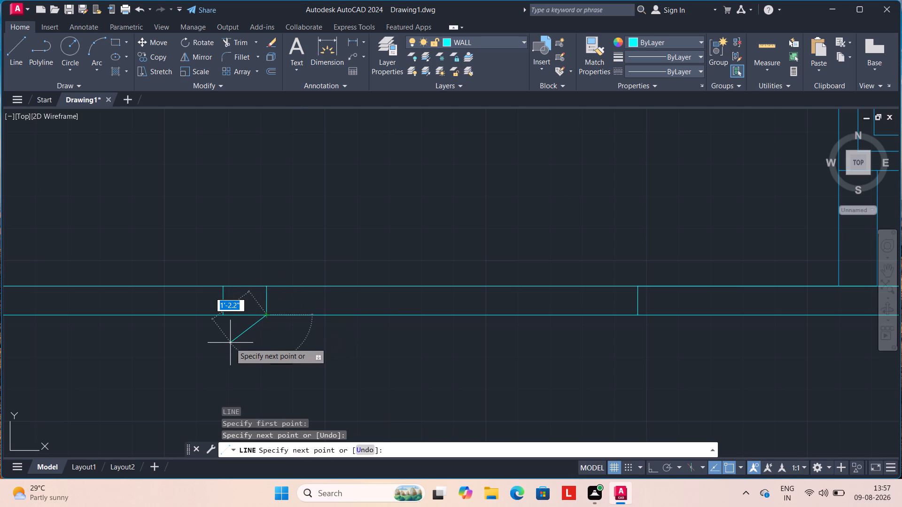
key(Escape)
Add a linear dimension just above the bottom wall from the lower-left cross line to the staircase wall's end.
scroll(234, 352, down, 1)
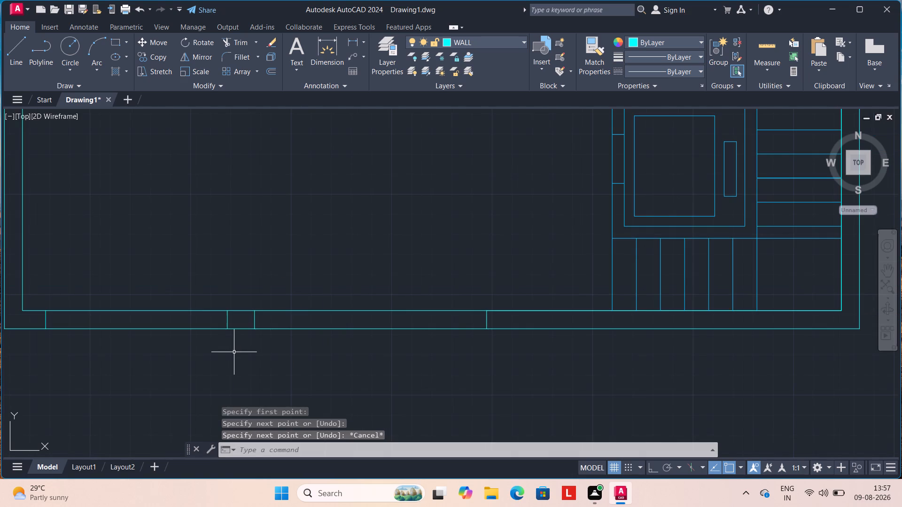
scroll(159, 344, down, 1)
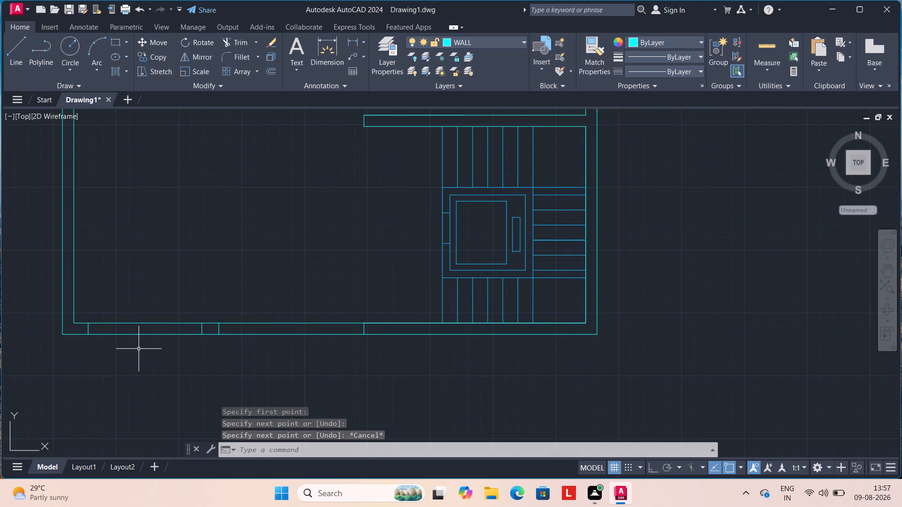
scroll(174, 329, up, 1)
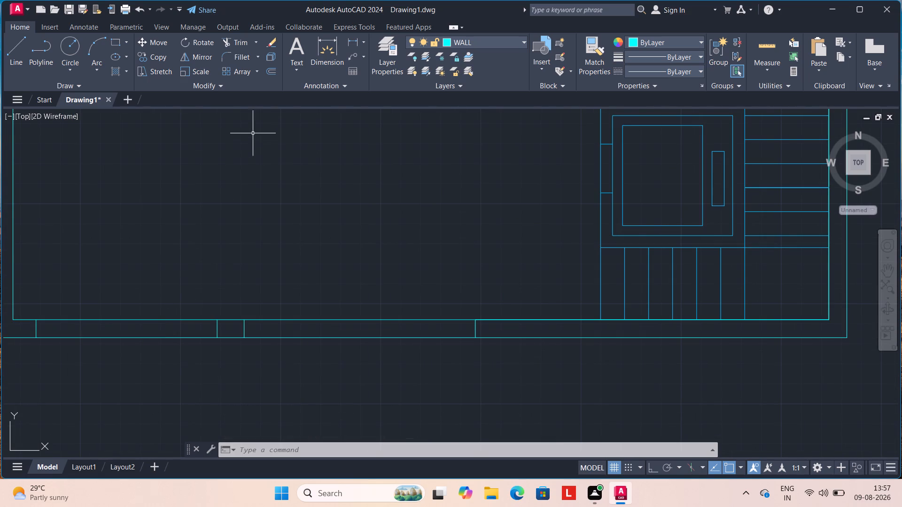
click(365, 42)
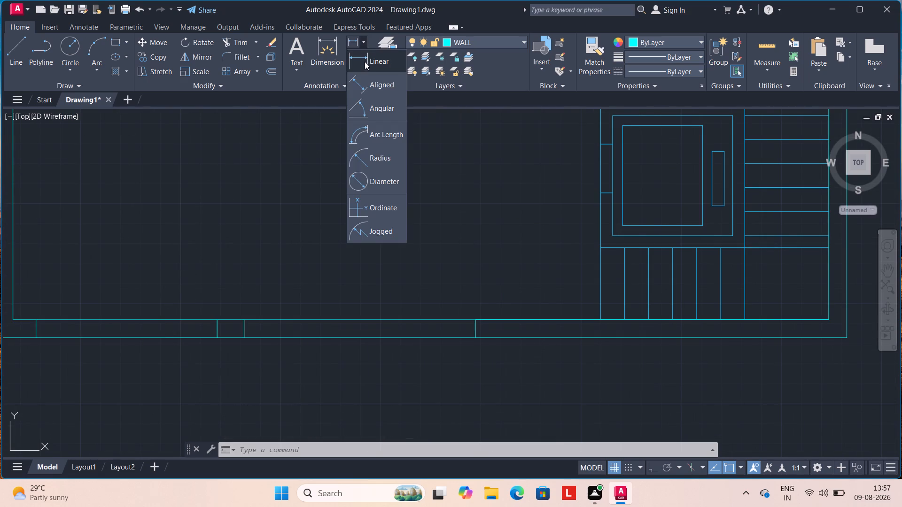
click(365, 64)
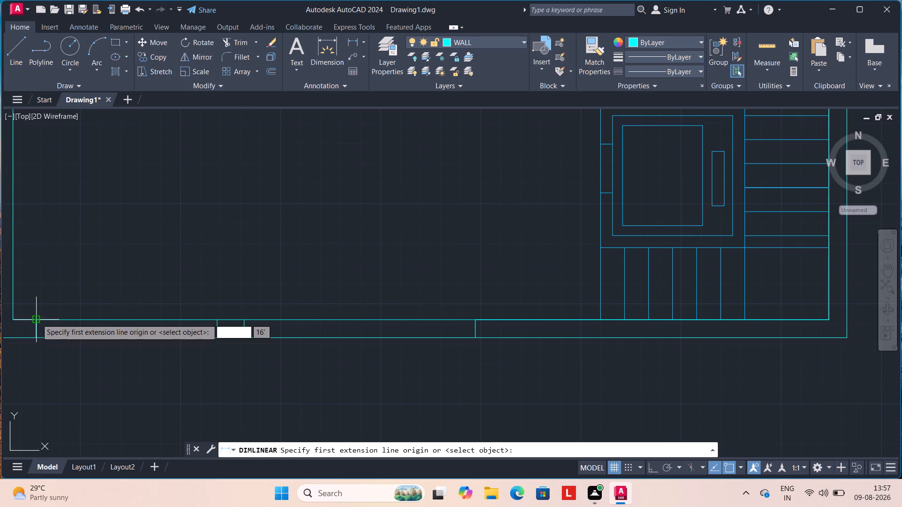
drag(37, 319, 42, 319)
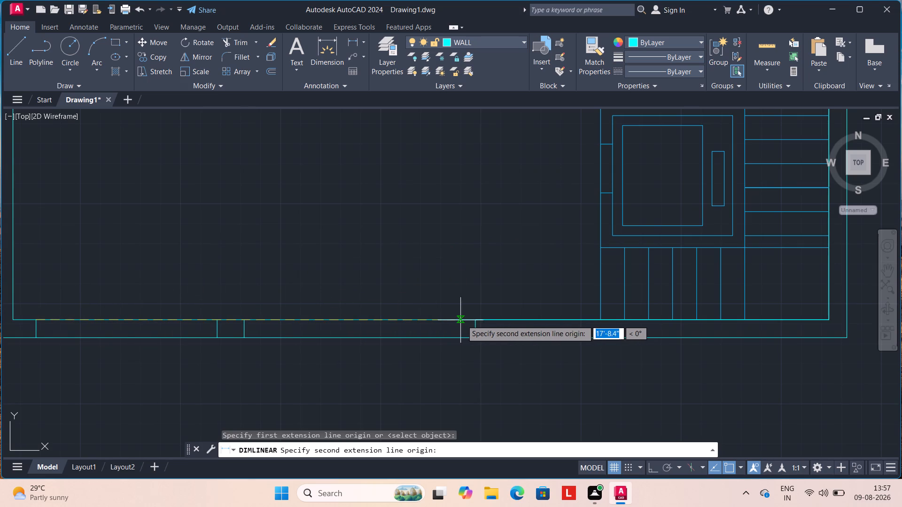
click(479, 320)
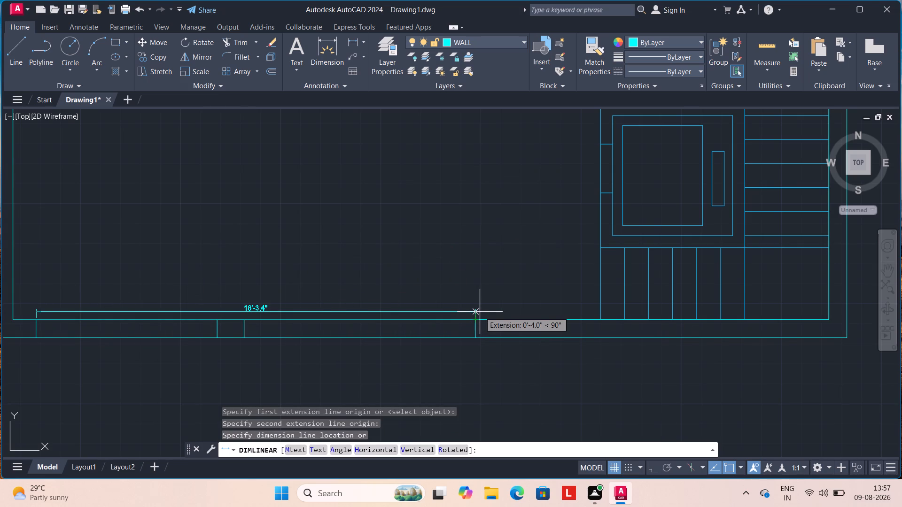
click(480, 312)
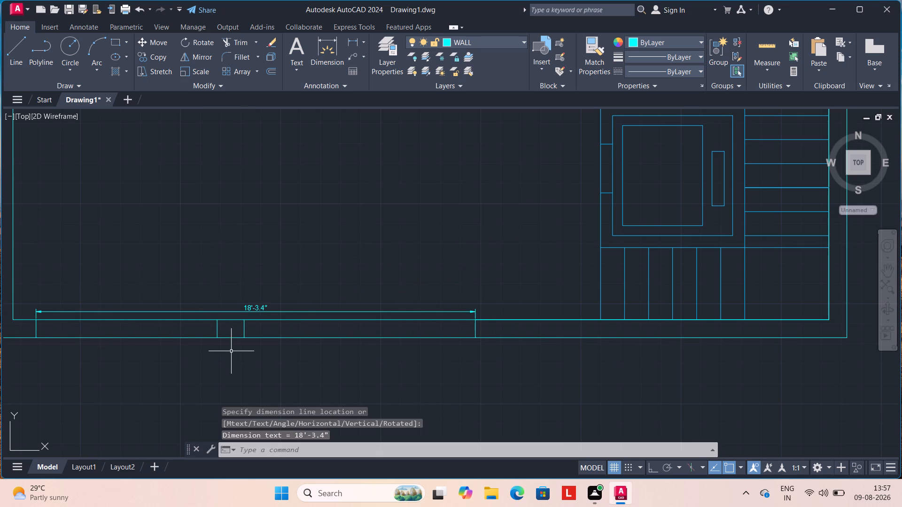
Replace the mid-wall cross line nearer the staircase with a line across the wall slightly closer to the staircase.
scroll(241, 339, up, 1)
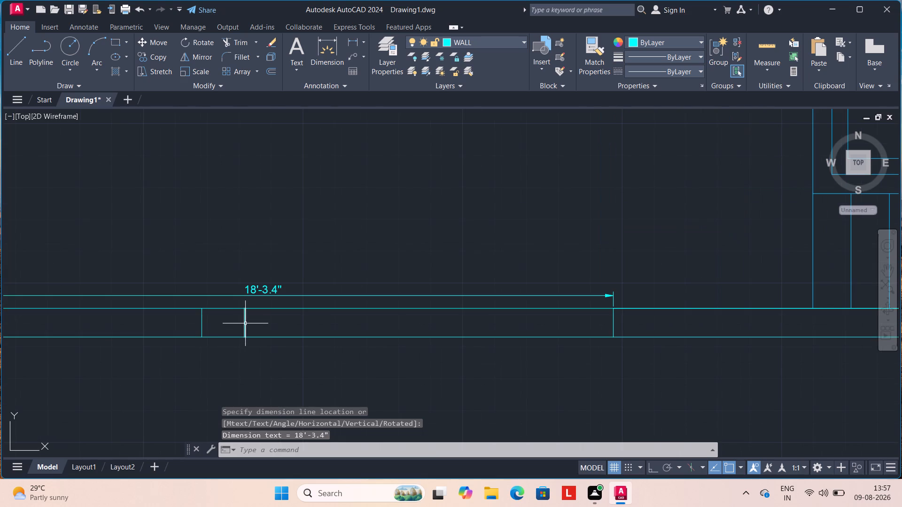
click(245, 323)
key(Delete)
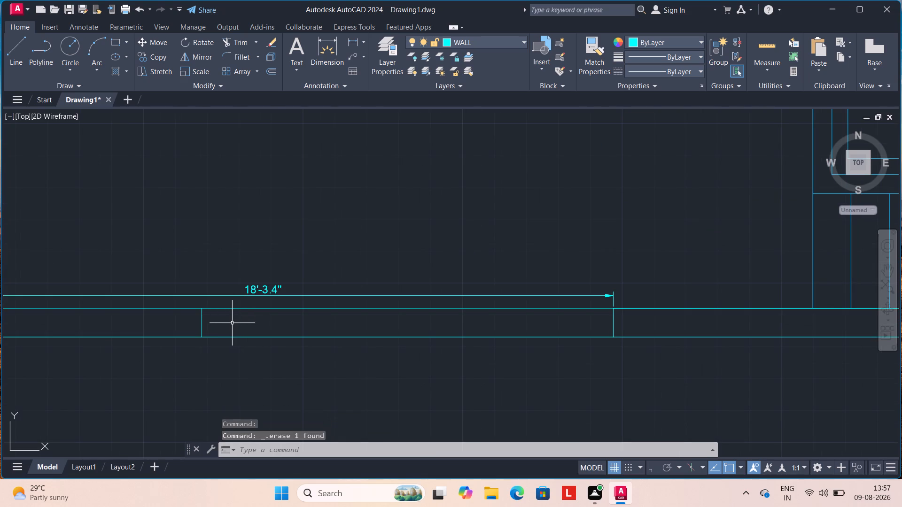
key(l)
key(Return)
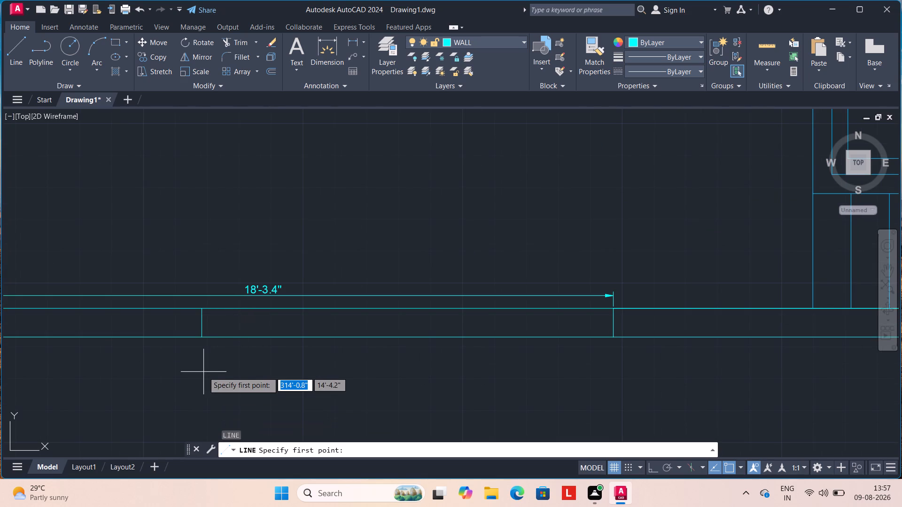
click(259, 307)
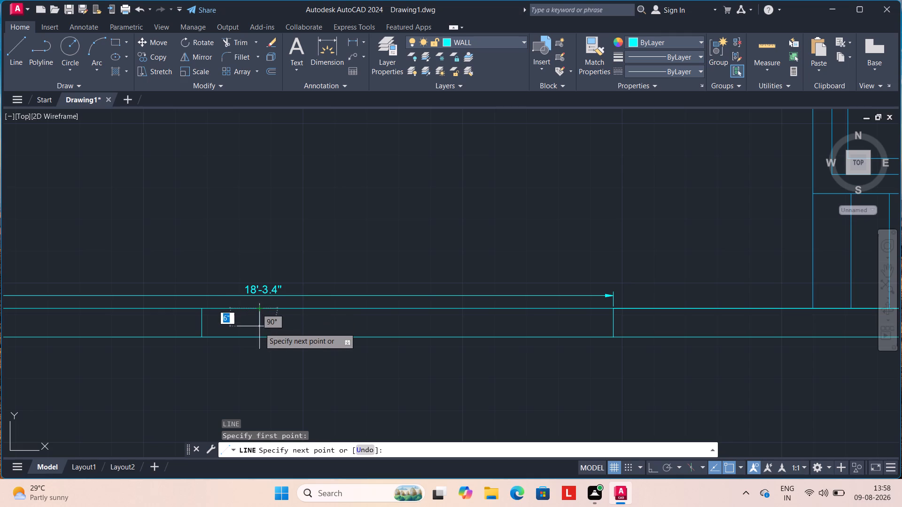
click(258, 336)
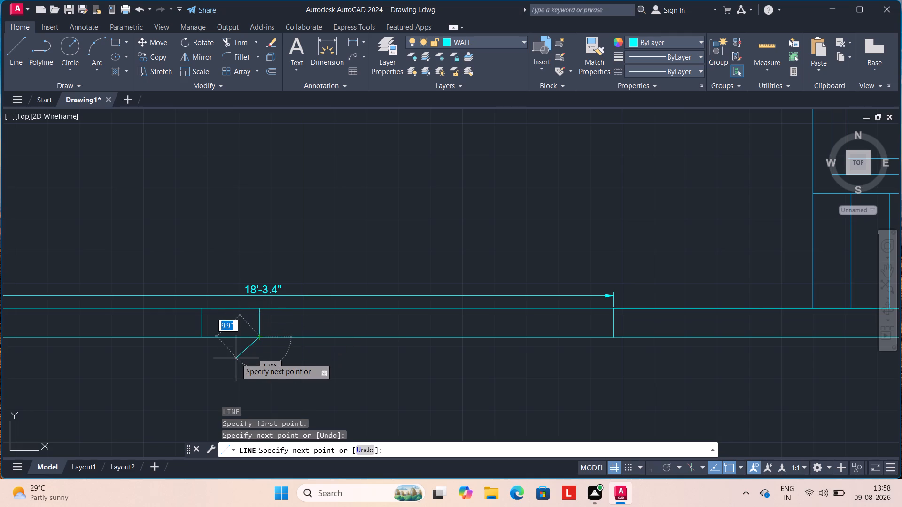
key(Escape)
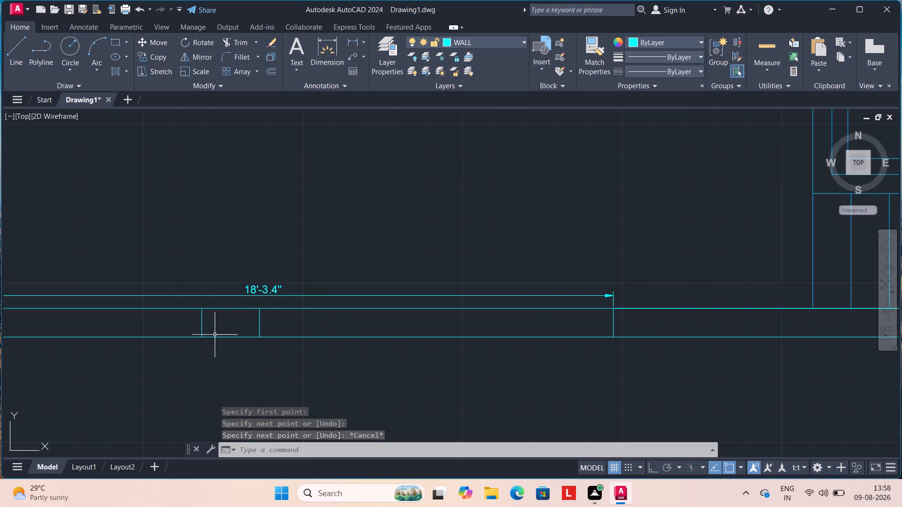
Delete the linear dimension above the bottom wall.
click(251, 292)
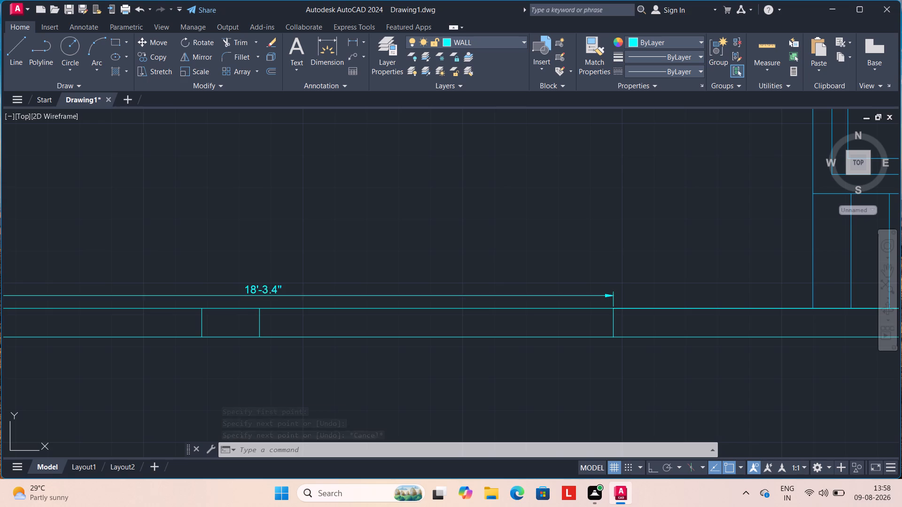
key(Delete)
Replace the other mid-wall cross line with one closer to its neighbour, so the pair frames a roughly square pier.
scroll(255, 292, down, 3)
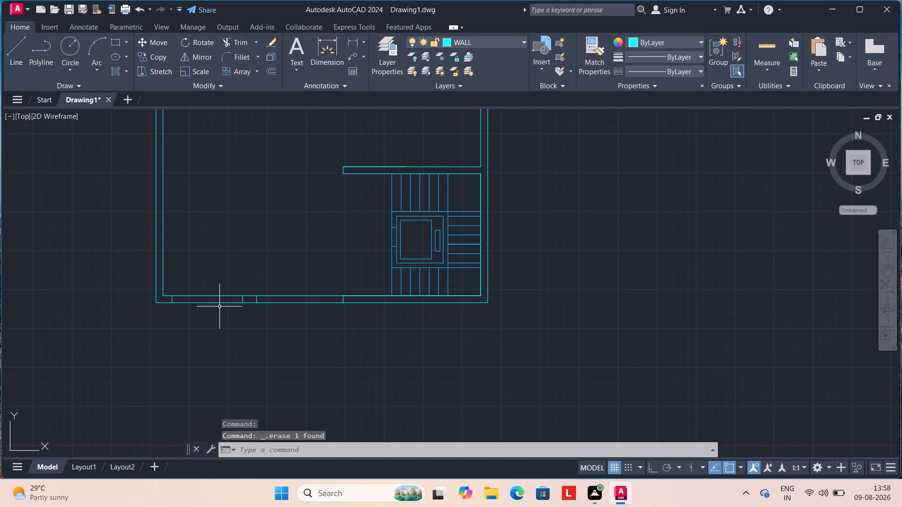
scroll(219, 307, up, 3)
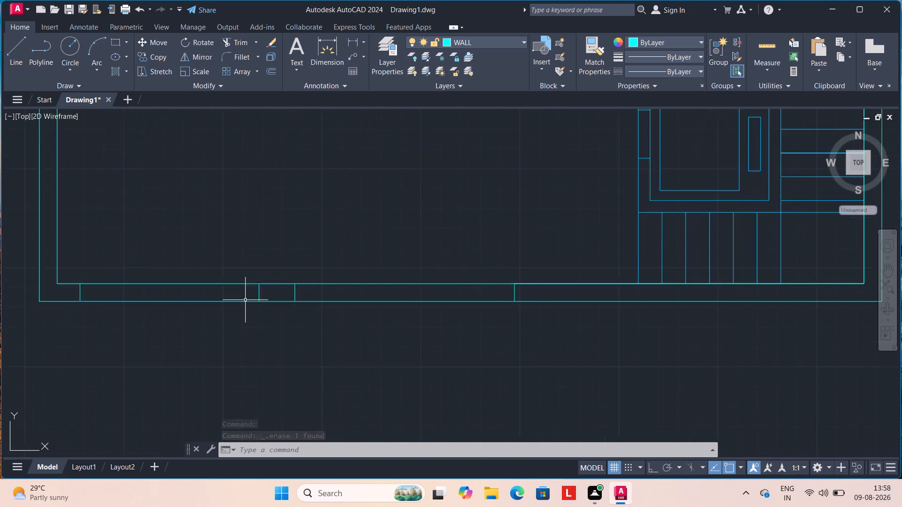
click(266, 288)
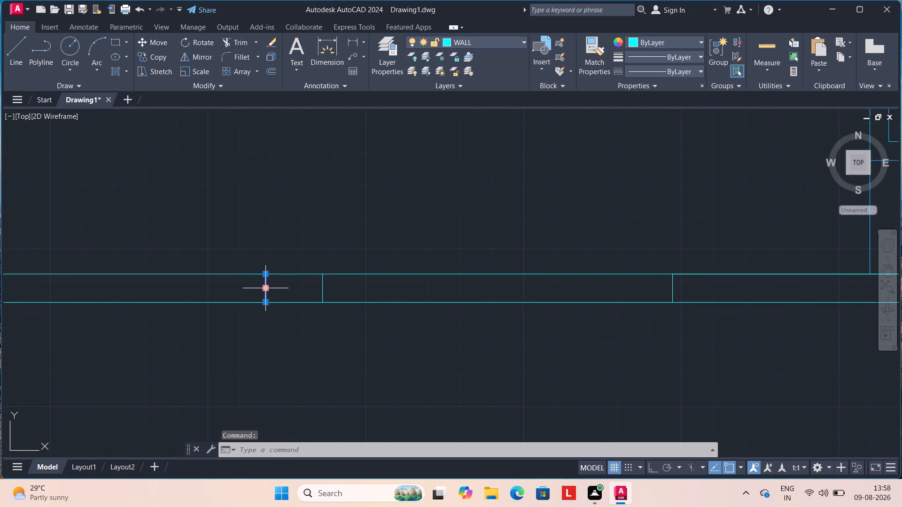
key(Delete)
key(l)
key(Return)
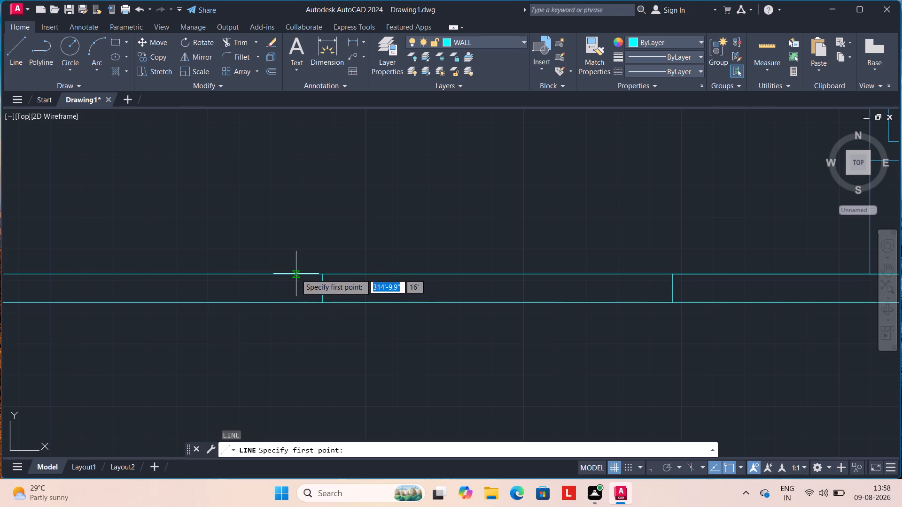
click(296, 274)
click(295, 303)
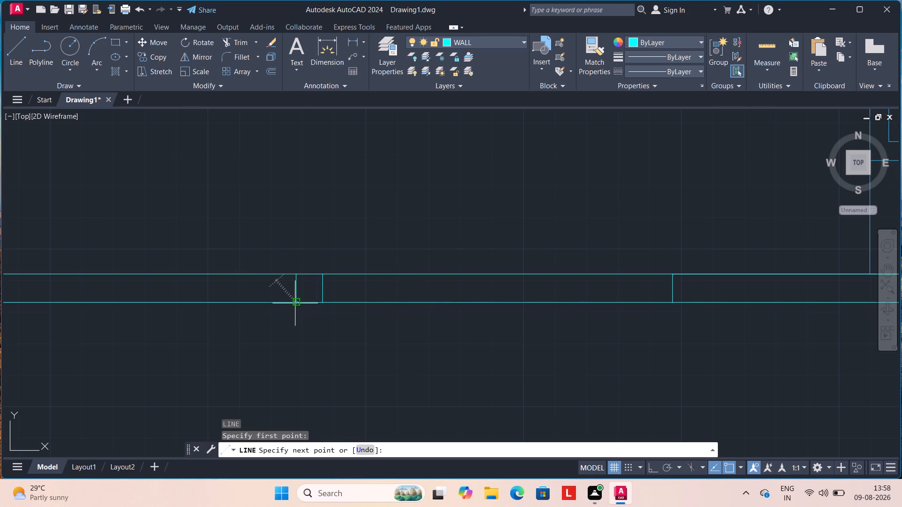
key(Escape)
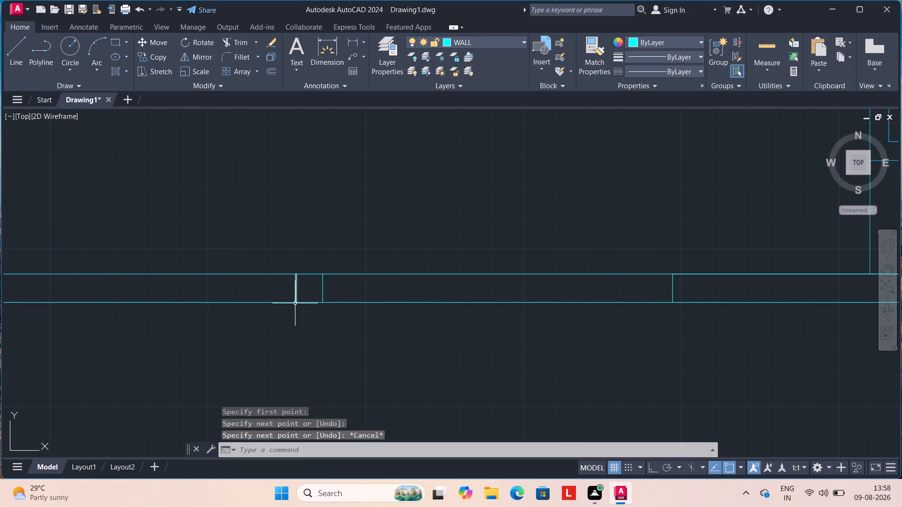
Trim both bottom wall lines on each side of the square pier, from the lower-left stub to the staircase wall's end.
scroll(227, 322, down, 2)
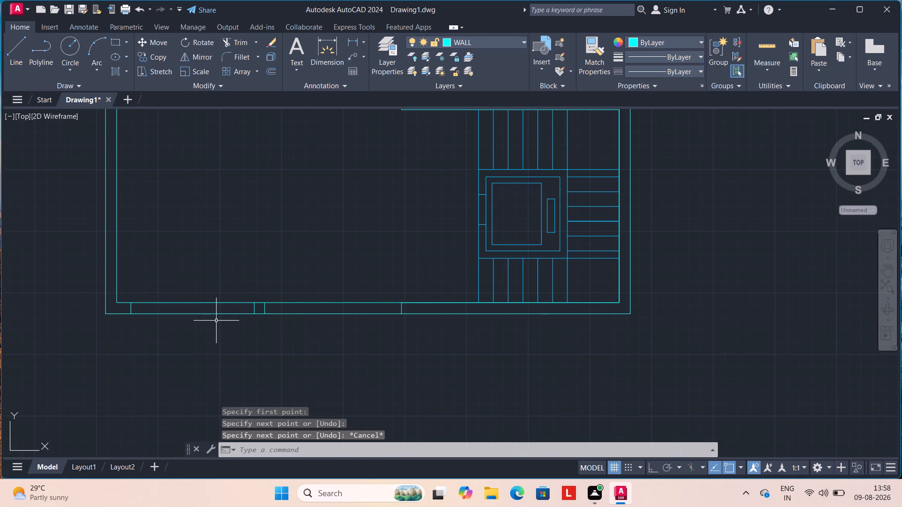
text(TR)
key(Return)
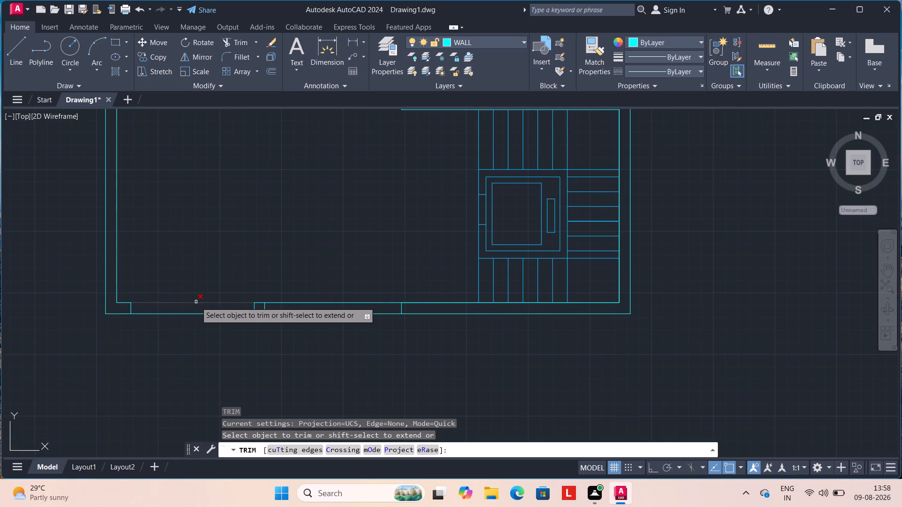
click(196, 302)
click(199, 315)
drag(294, 298, 298, 318)
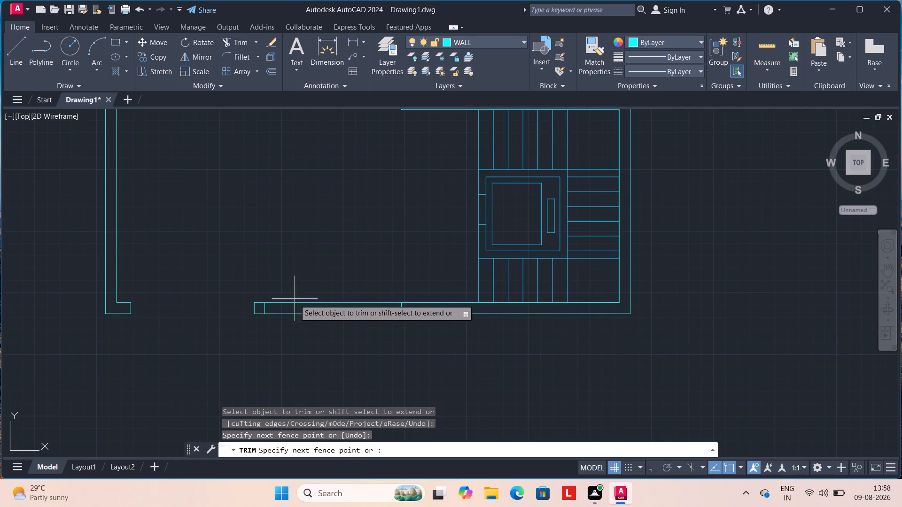
drag(298, 318, 301, 346)
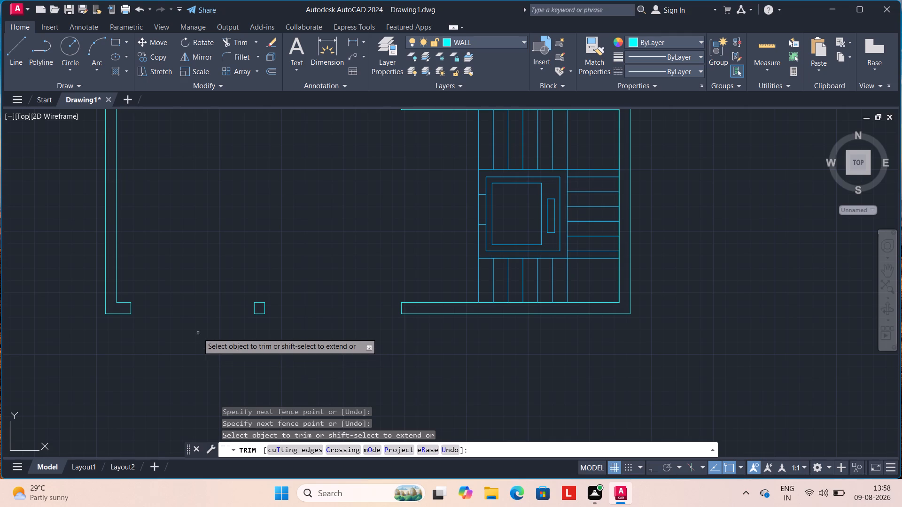
key(Escape)
key(Escape)
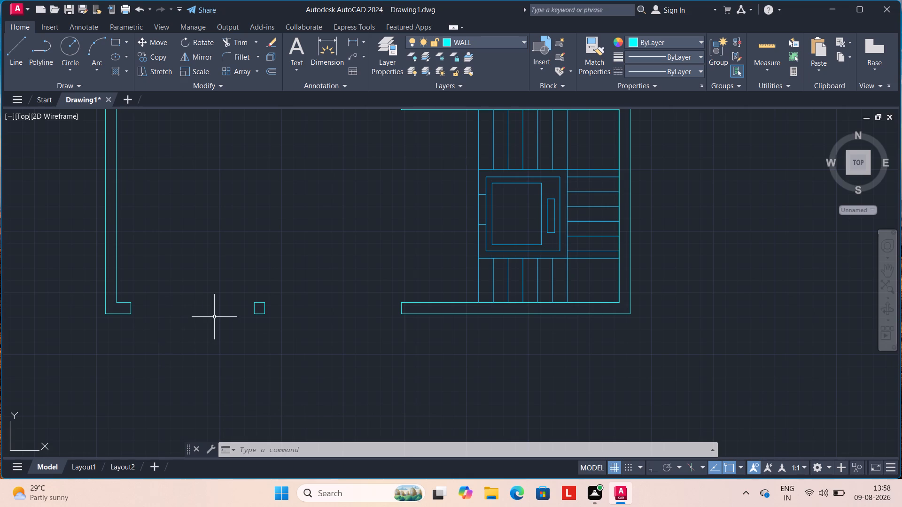
Draw a centre line about 8'-4" long from the midpoint of the pier's near side to the midpoint of the lower-left stub's end.
key(l)
key(Return)
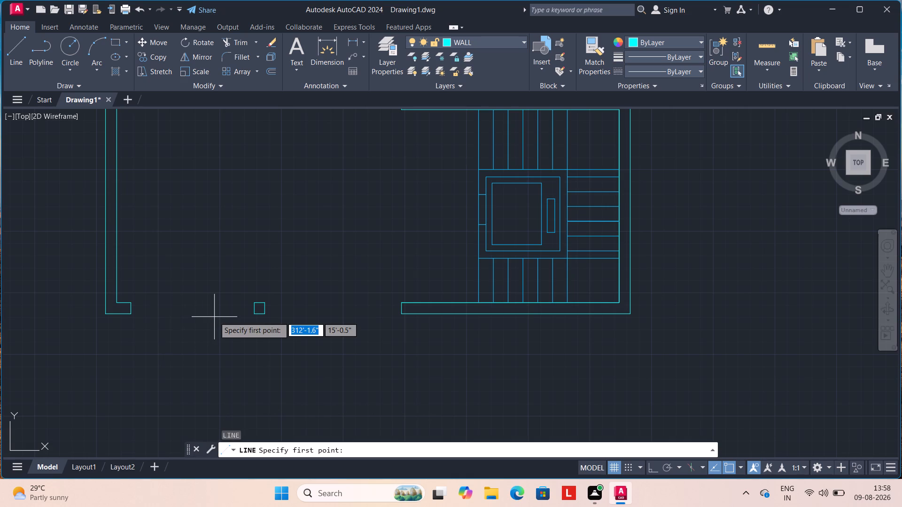
scroll(220, 314, up, 2)
scroll(257, 303, down, 1)
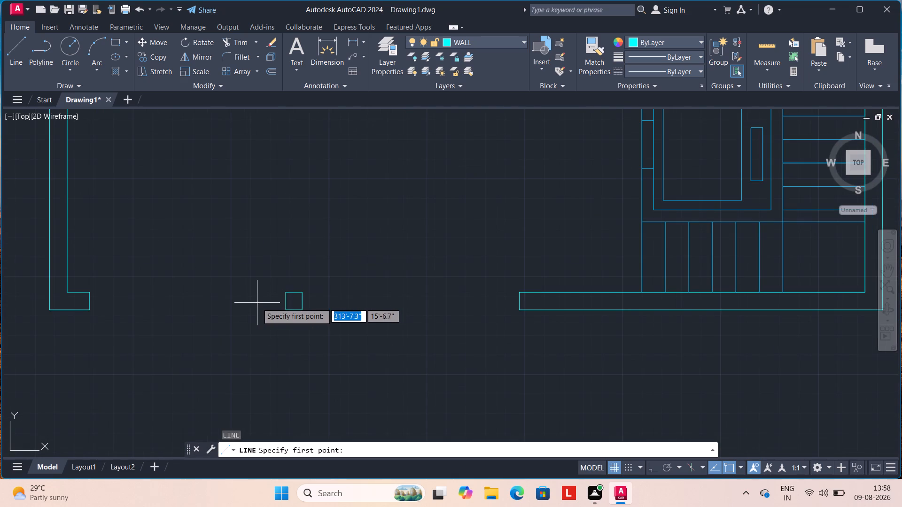
click(286, 297)
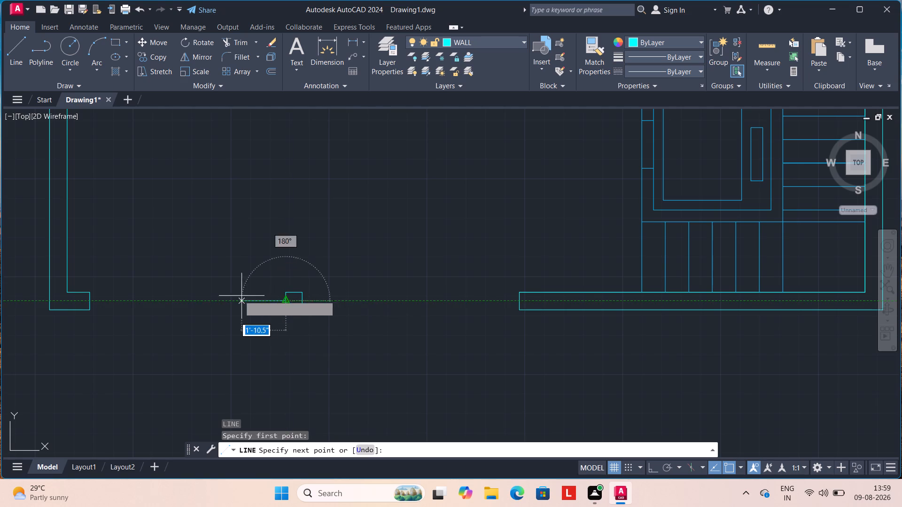
click(92, 300)
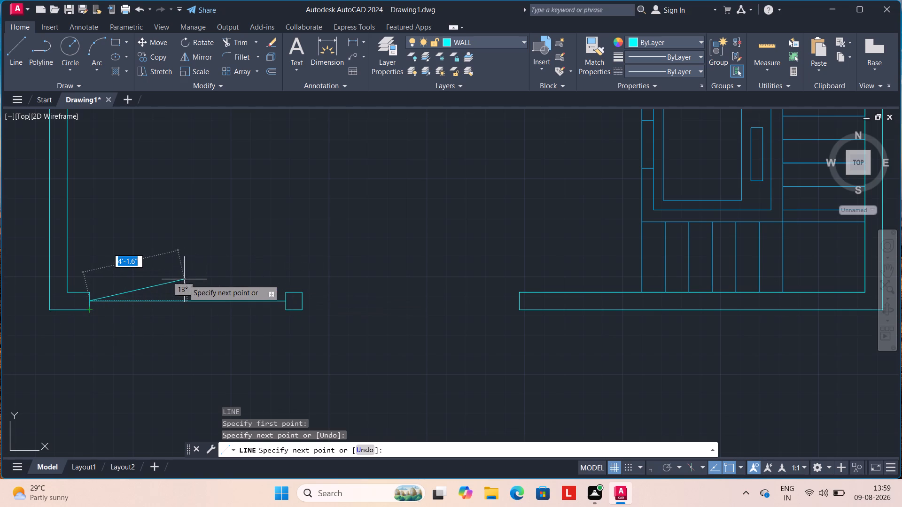
key(Escape)
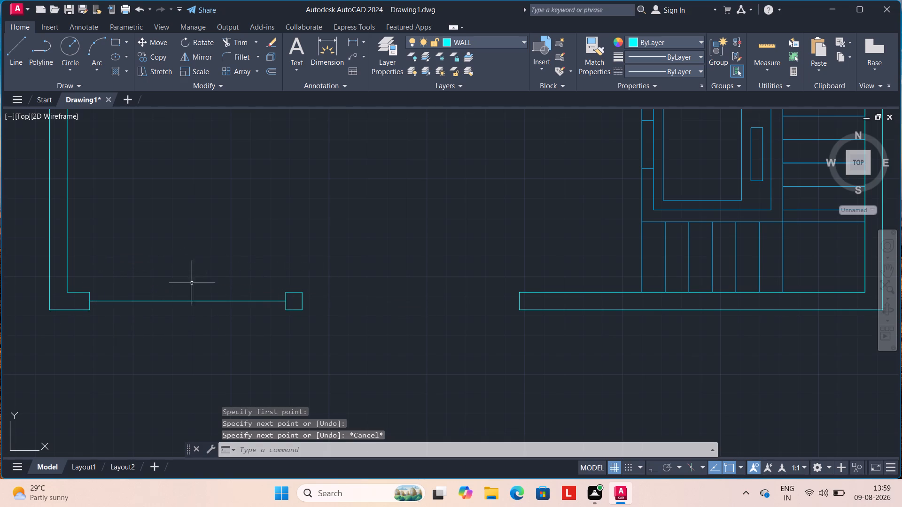
Draw a centre line from the first line's end at the square pier, across the pier, to the midpoint of the staircase wall's end.
scroll(330, 326, down, 1)
middle_drag(336, 328, 134, 313)
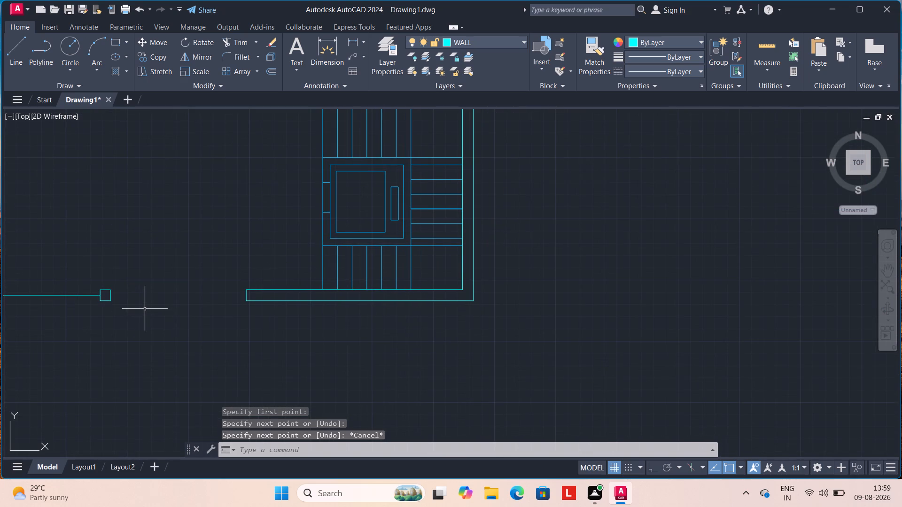
scroll(173, 313, down, 1)
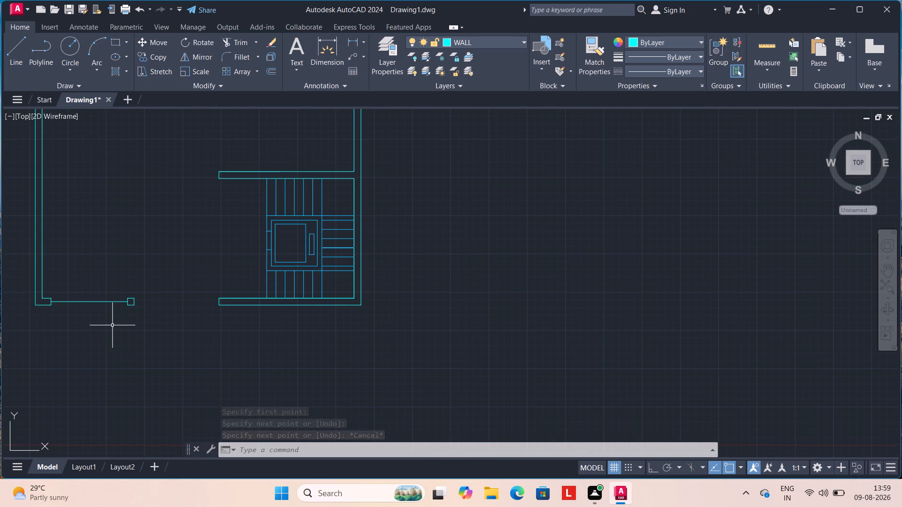
key(l)
key(Return)
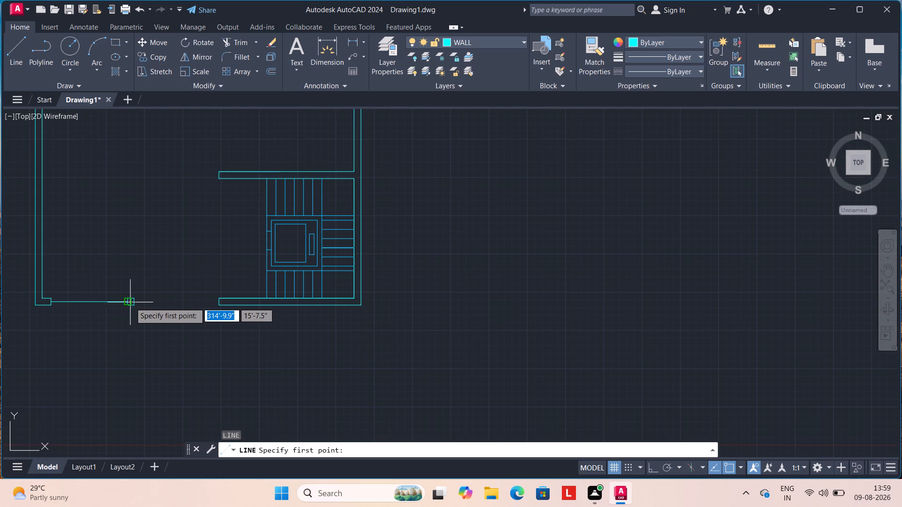
scroll(132, 301, up, 2)
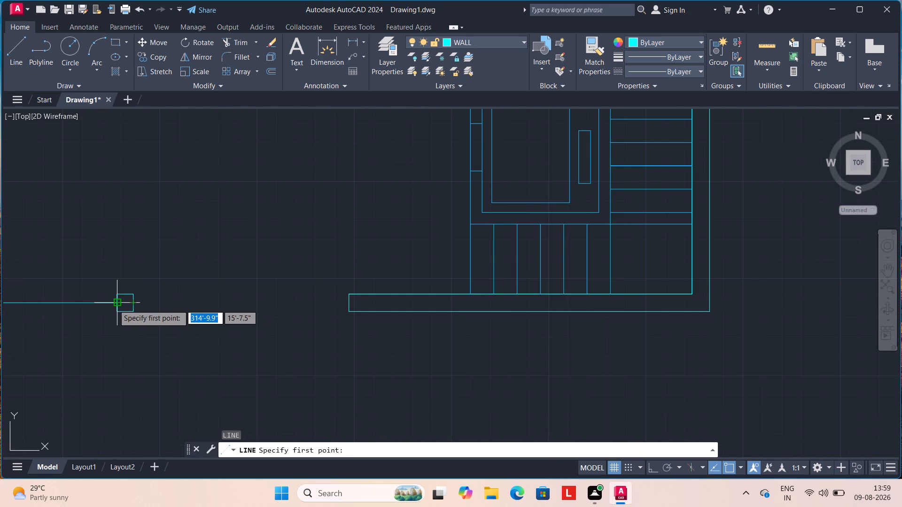
click(114, 305)
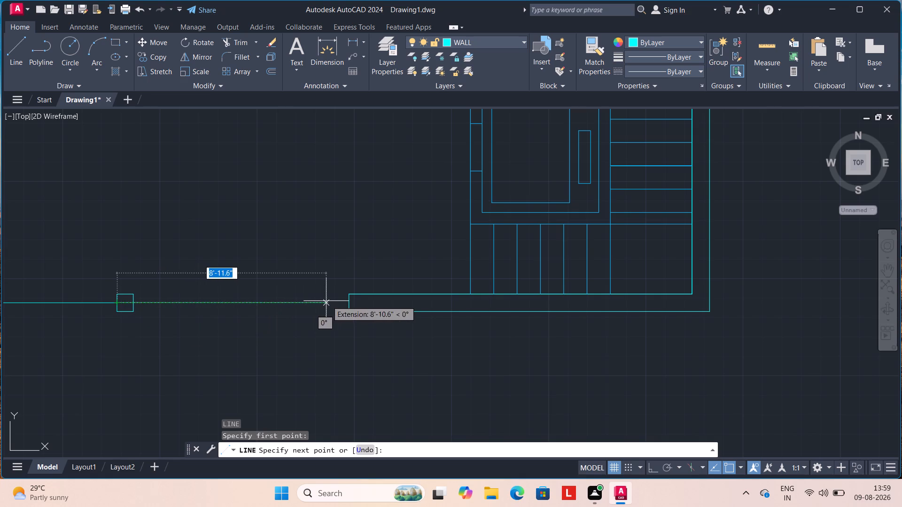
click(349, 301)
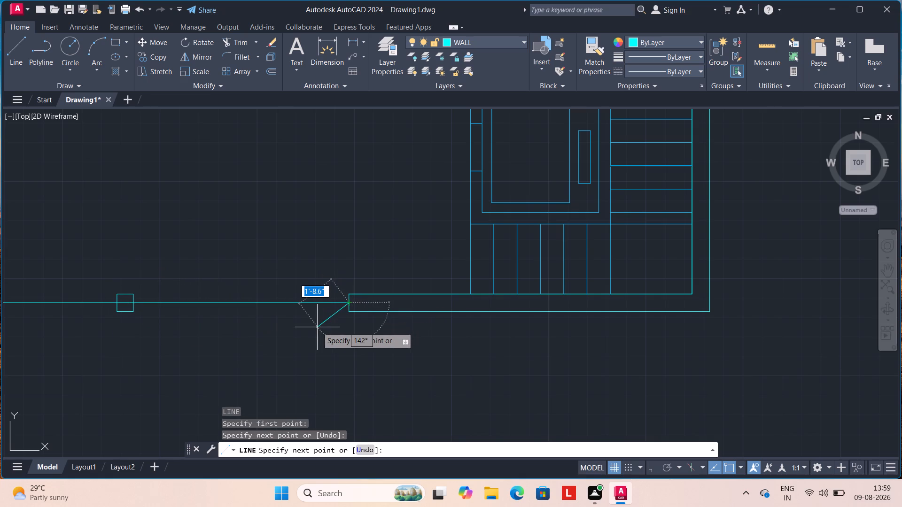
key(Escape)
scroll(316, 328, down, 2)
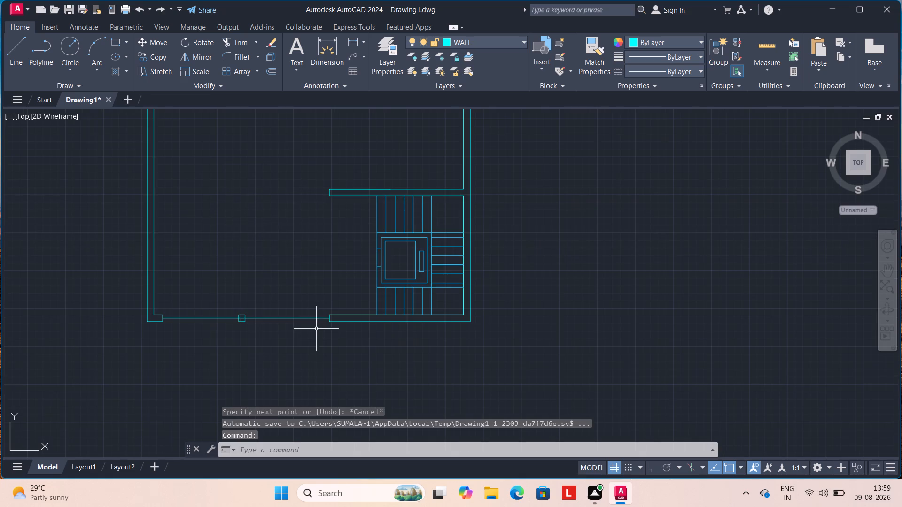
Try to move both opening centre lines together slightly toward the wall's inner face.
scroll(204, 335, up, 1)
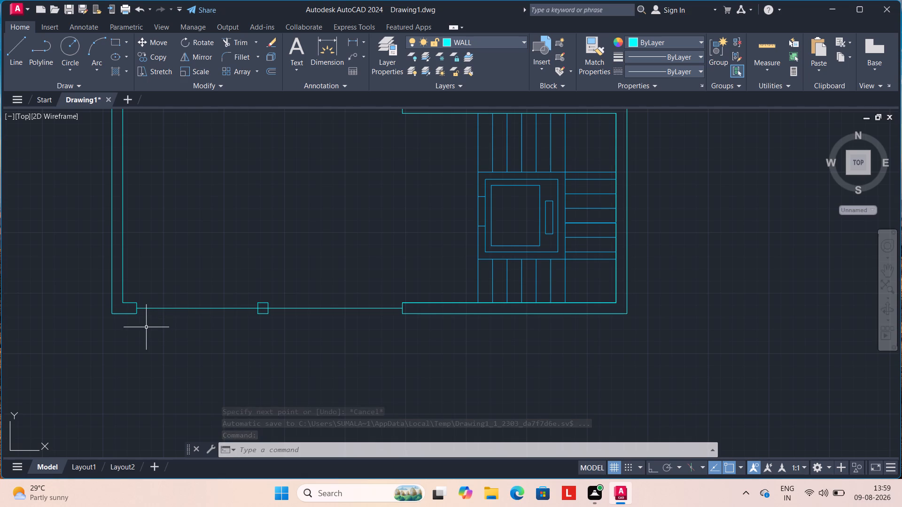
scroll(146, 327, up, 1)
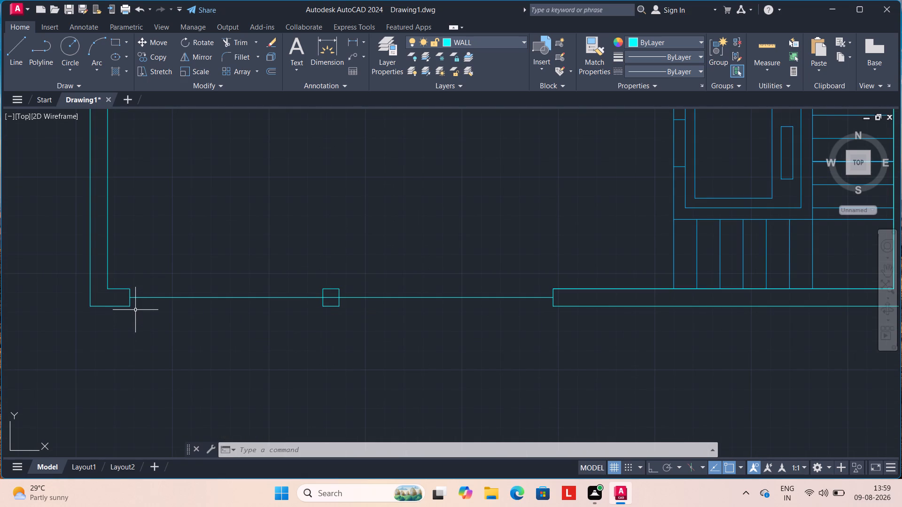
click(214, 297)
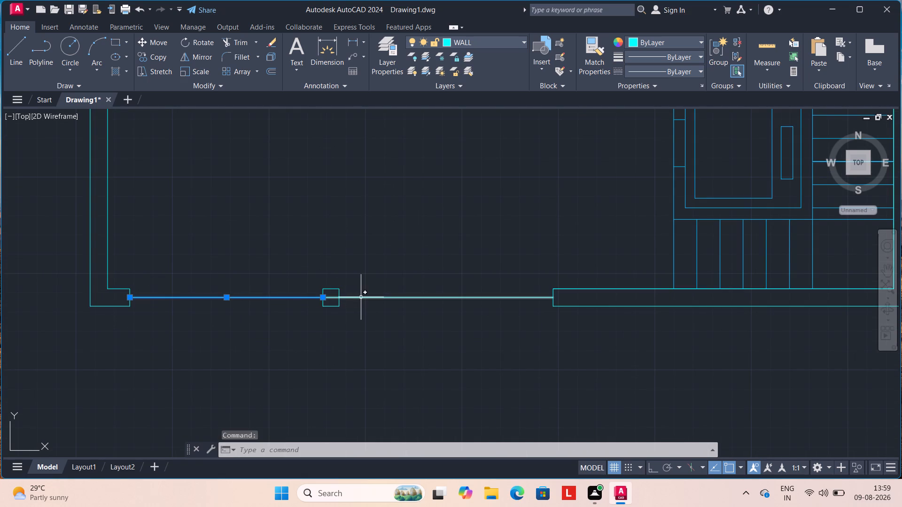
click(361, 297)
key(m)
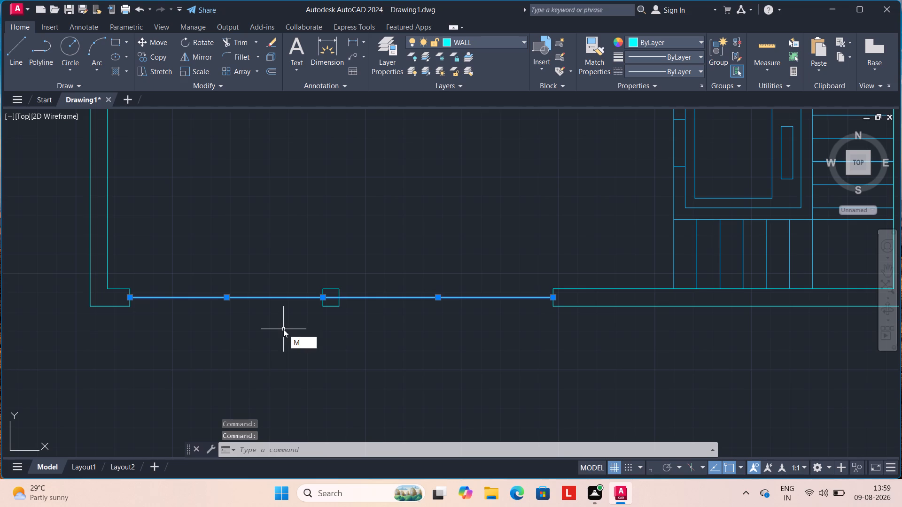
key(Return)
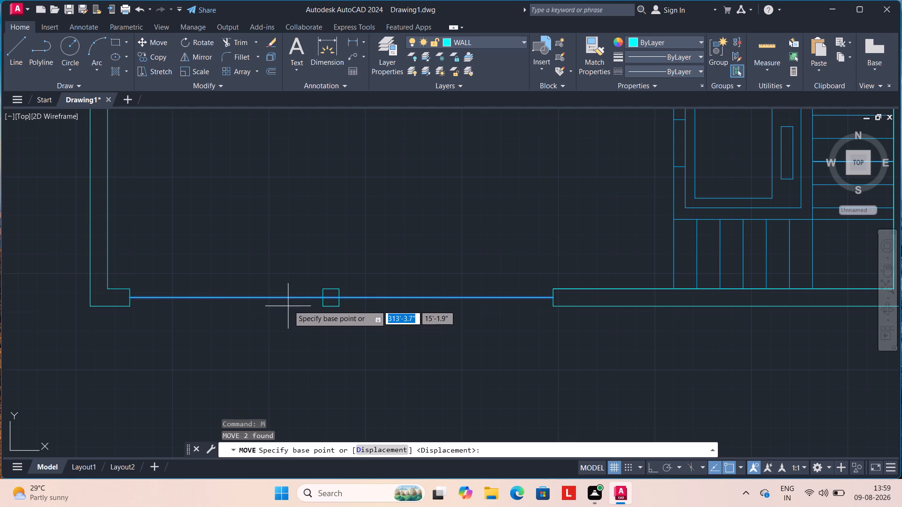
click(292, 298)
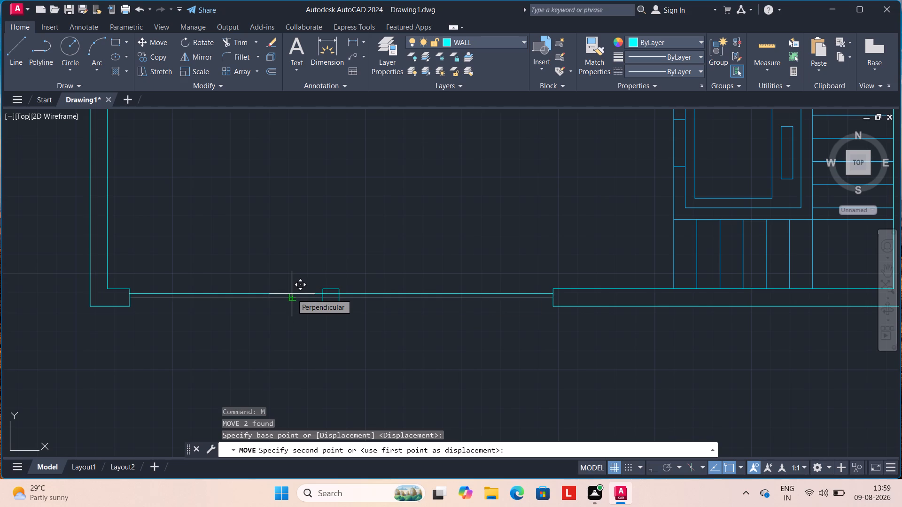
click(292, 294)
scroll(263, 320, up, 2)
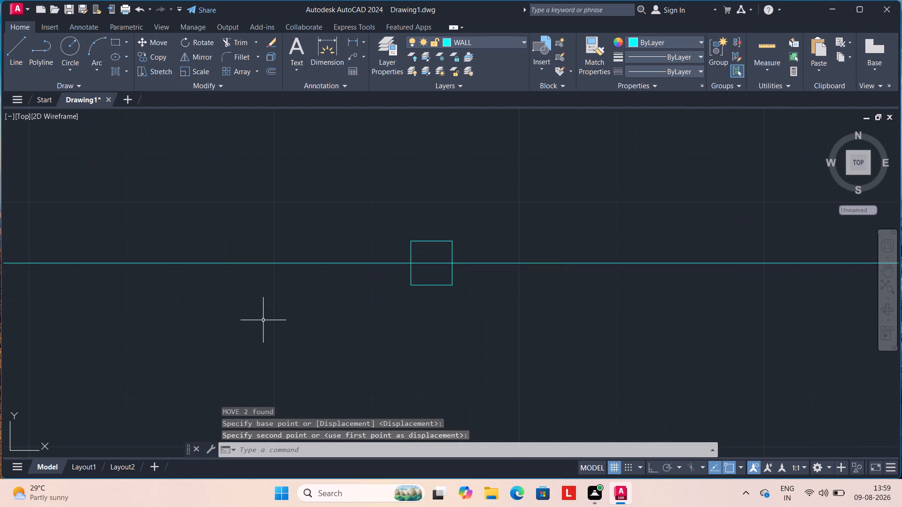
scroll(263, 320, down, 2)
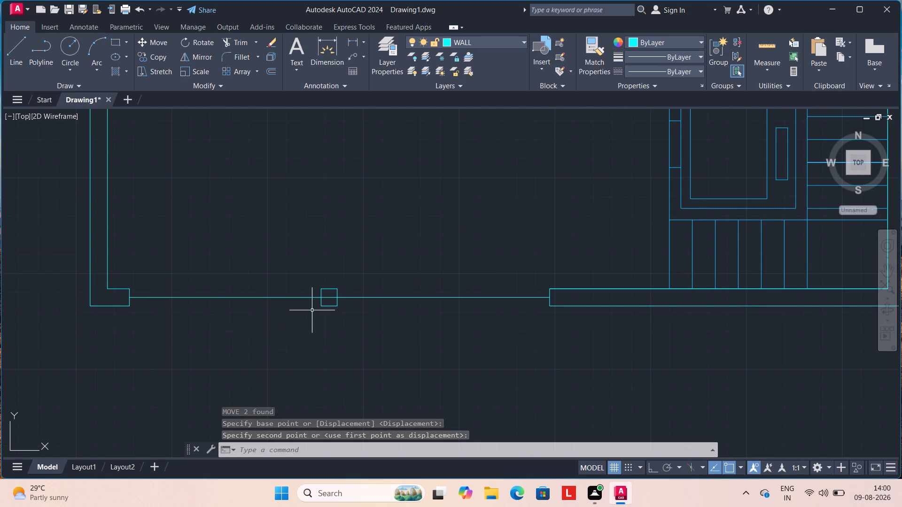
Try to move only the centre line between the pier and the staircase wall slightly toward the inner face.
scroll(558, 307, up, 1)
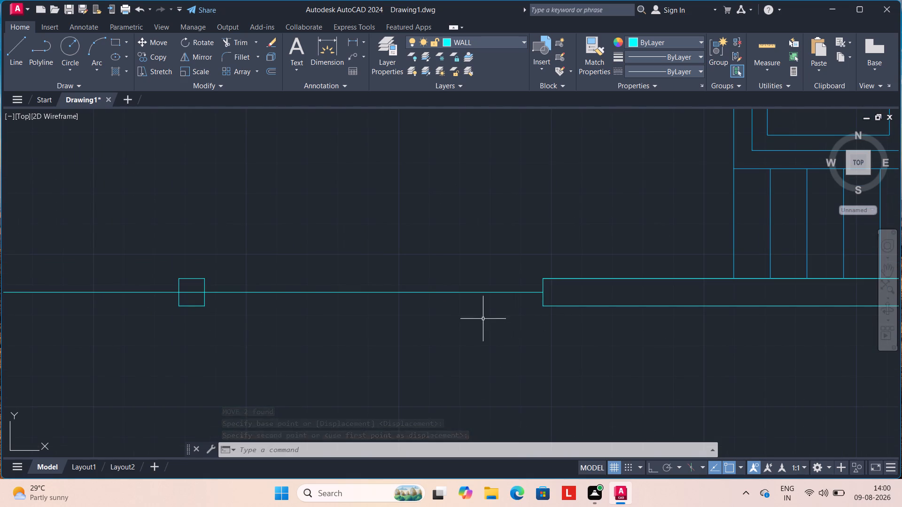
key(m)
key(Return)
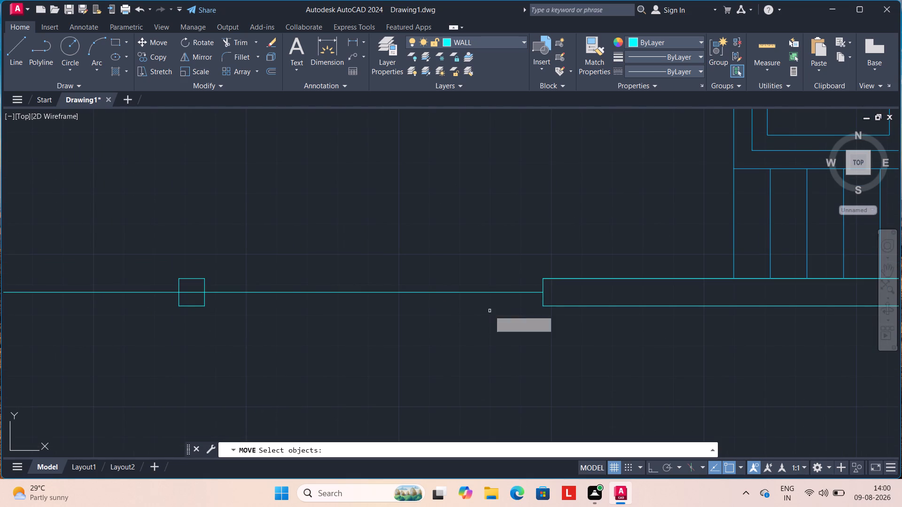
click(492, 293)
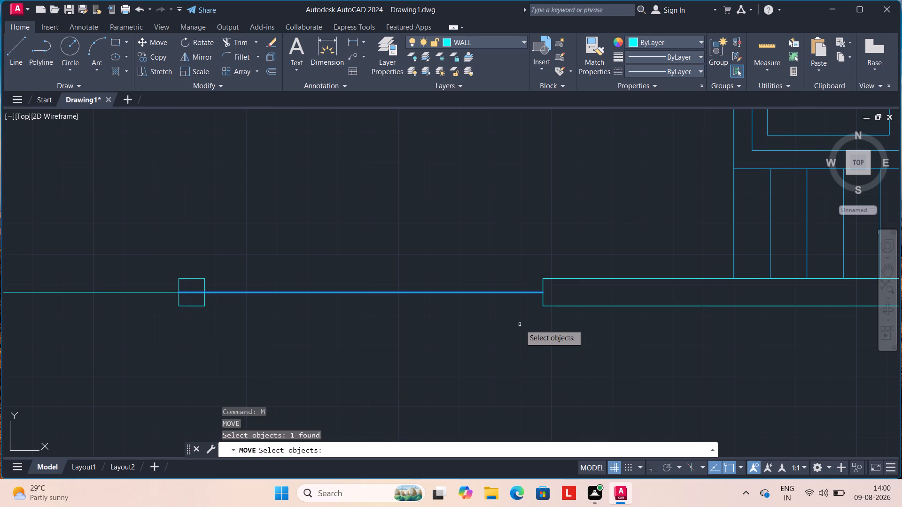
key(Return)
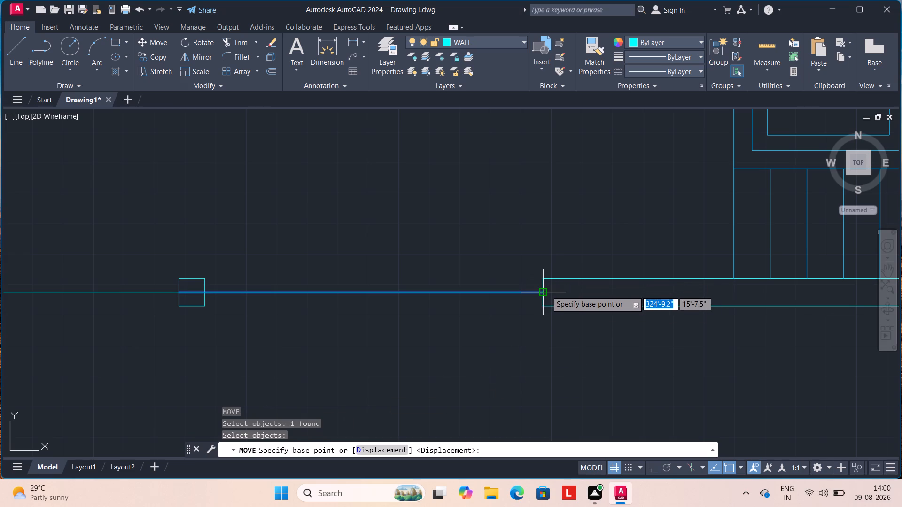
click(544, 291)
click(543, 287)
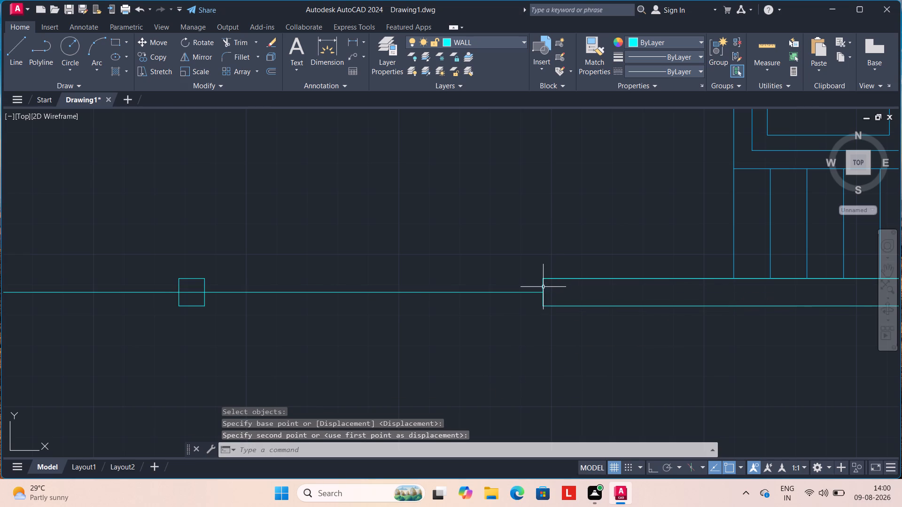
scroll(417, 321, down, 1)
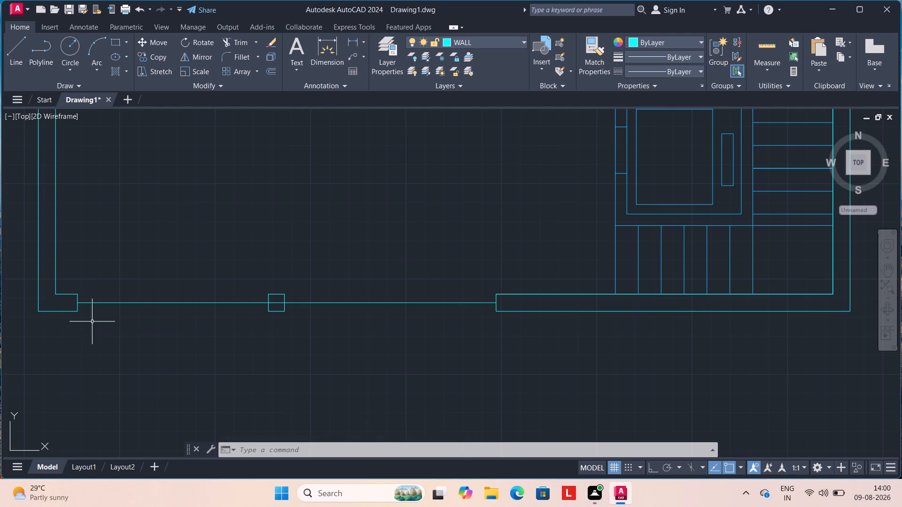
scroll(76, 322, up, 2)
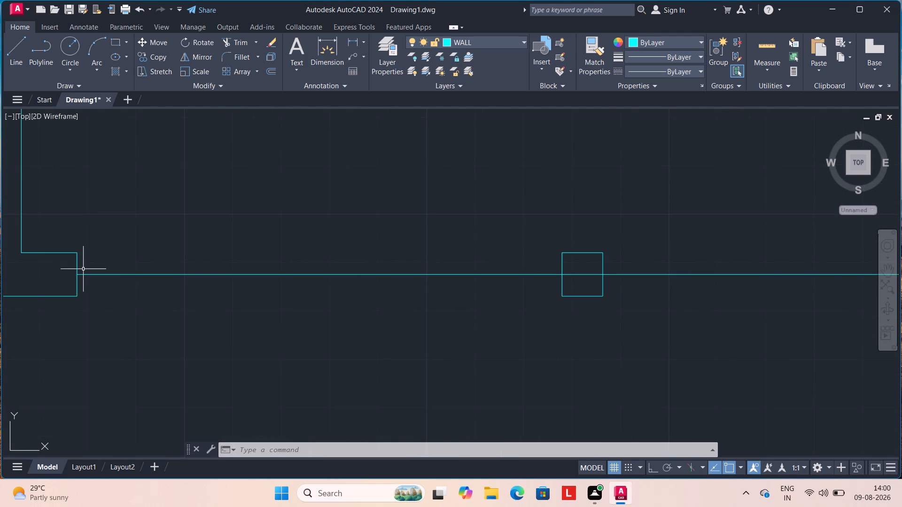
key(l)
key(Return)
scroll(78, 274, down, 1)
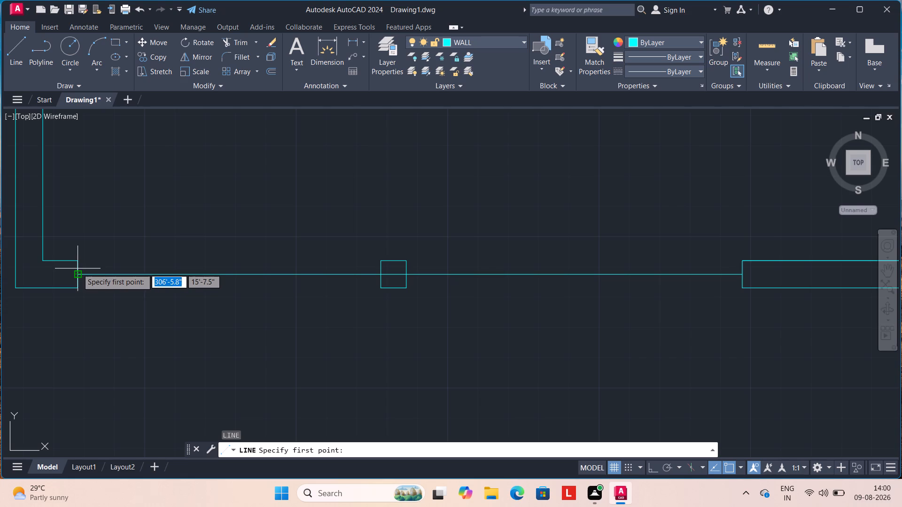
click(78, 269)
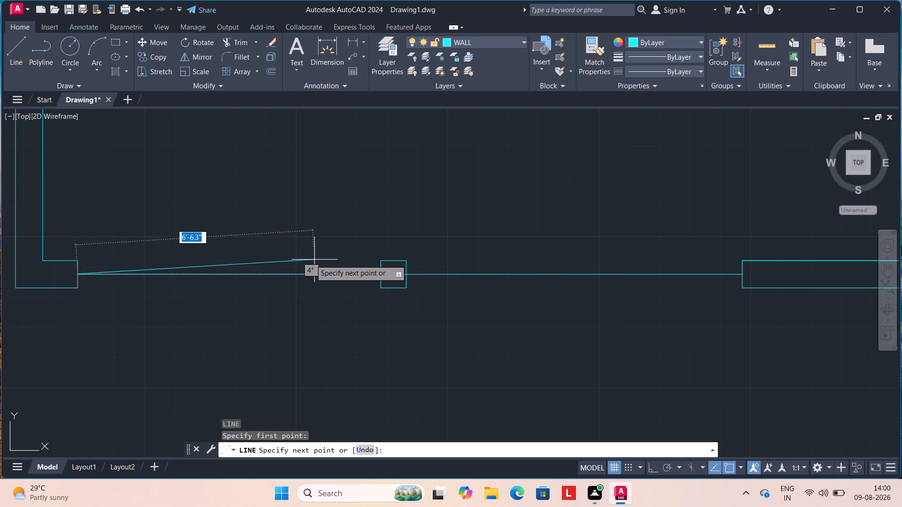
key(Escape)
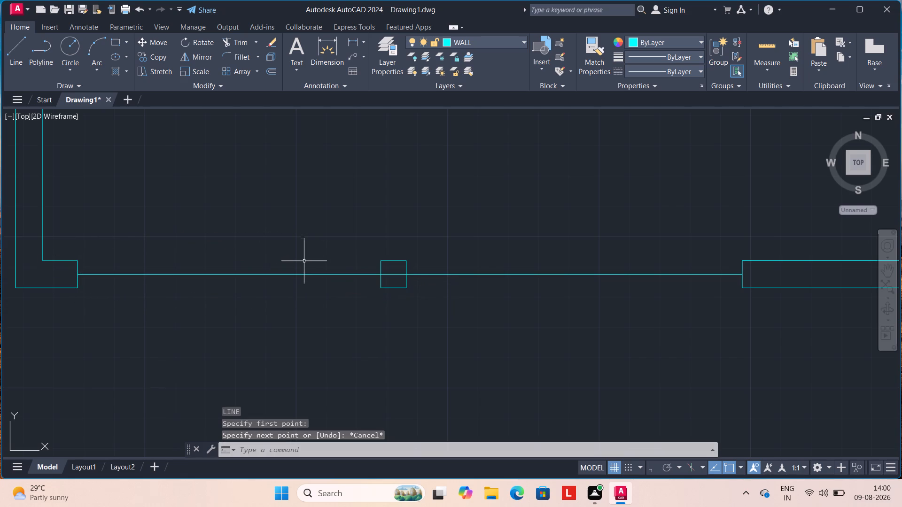
Draw a horizontal line from the lower-left stub's end to the staircase wall's end, midway between the centre line and the outer wall face.
scroll(223, 293, up, 1)
scroll(134, 297, down, 1)
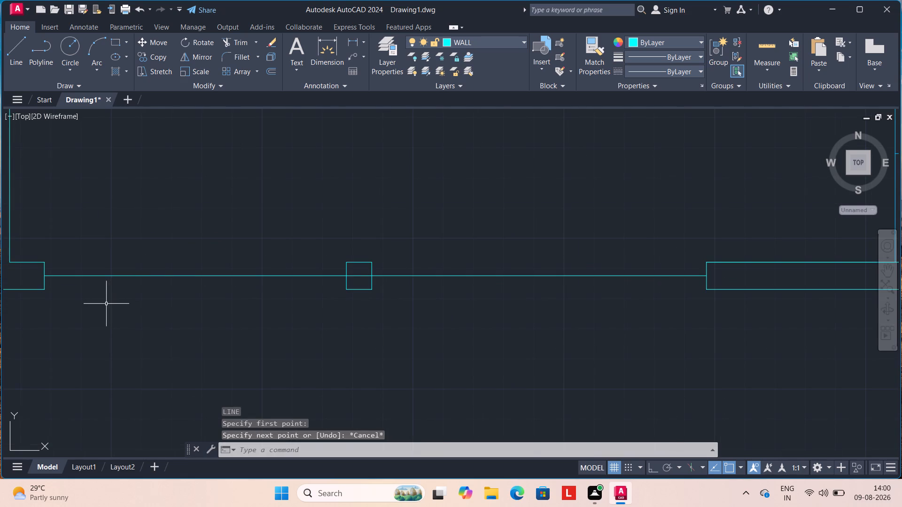
key(l)
key(Return)
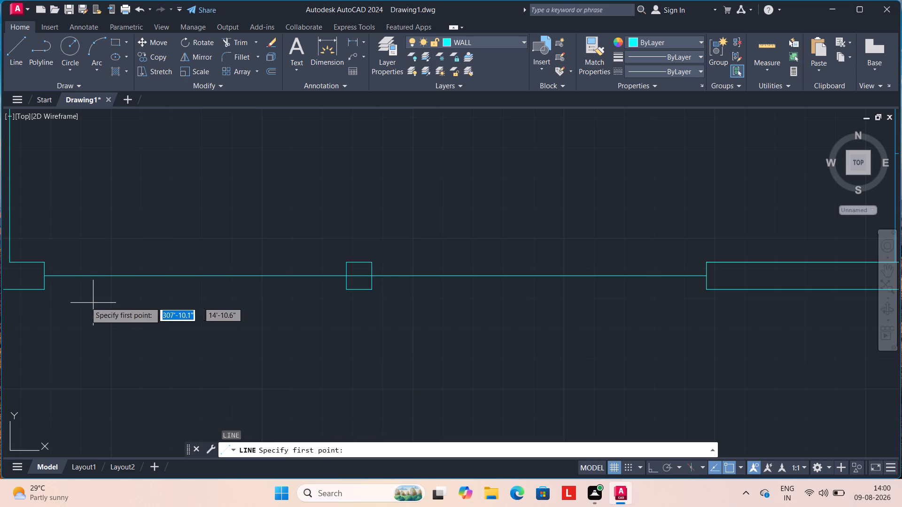
click(44, 283)
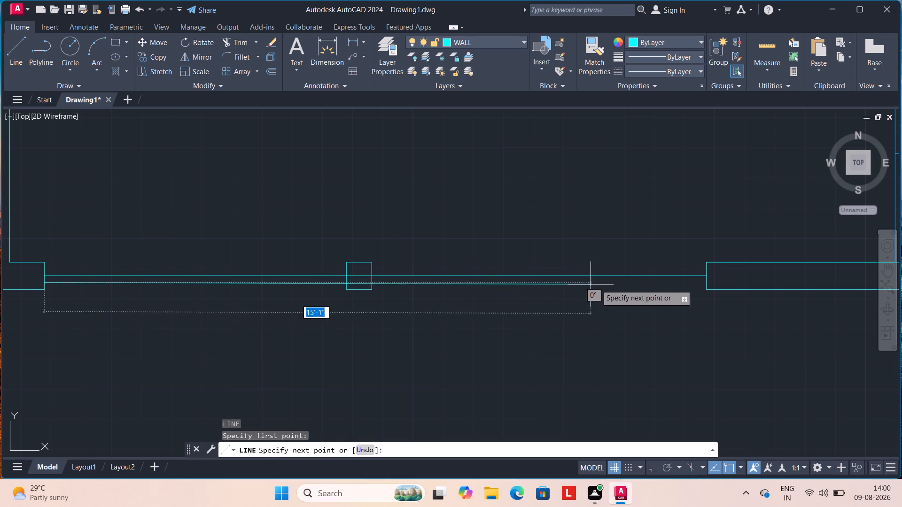
click(707, 281)
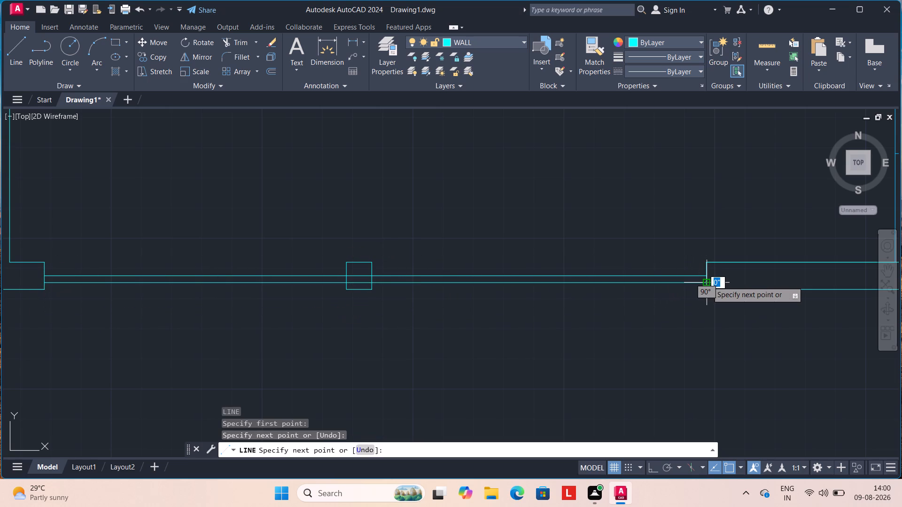
key(Escape)
scroll(707, 281, down, 1)
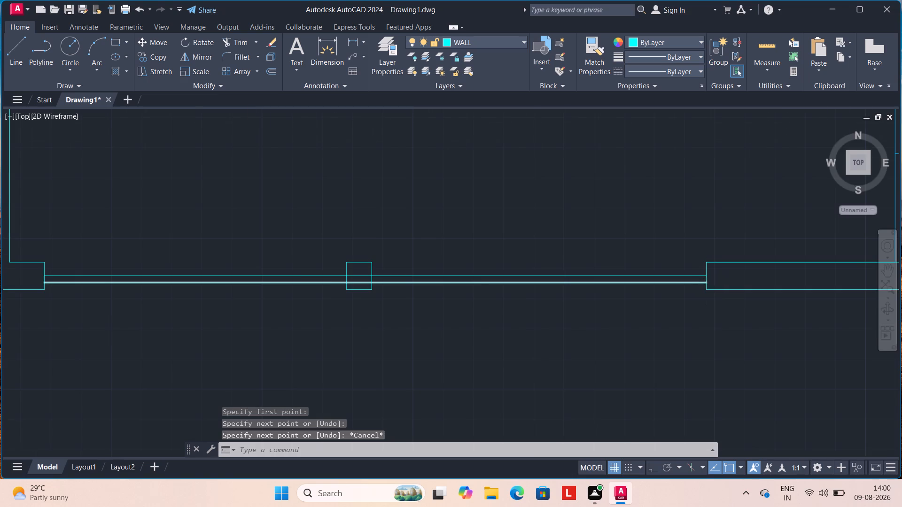
Trim away the square pier's top edge and the parts of both side edges above the upper window line.
scroll(707, 281, down, 1)
scroll(596, 298, up, 1)
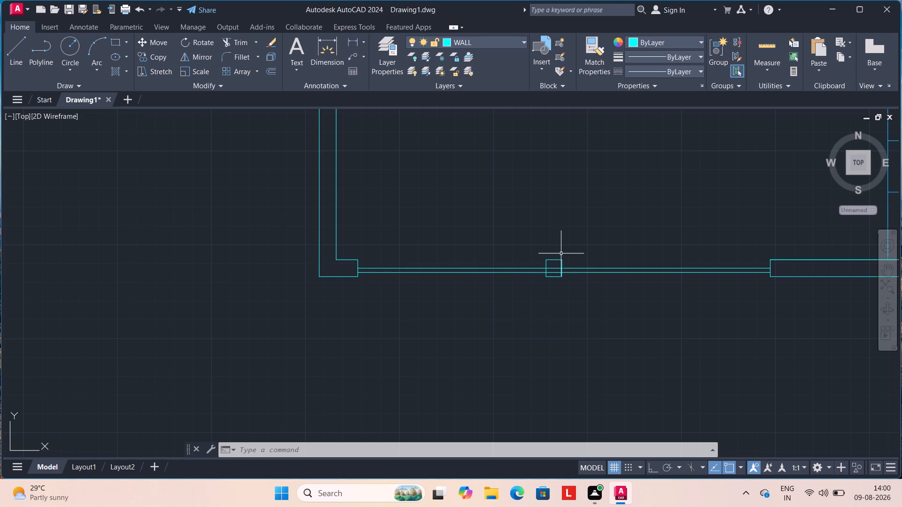
text(TR)
key(Return)
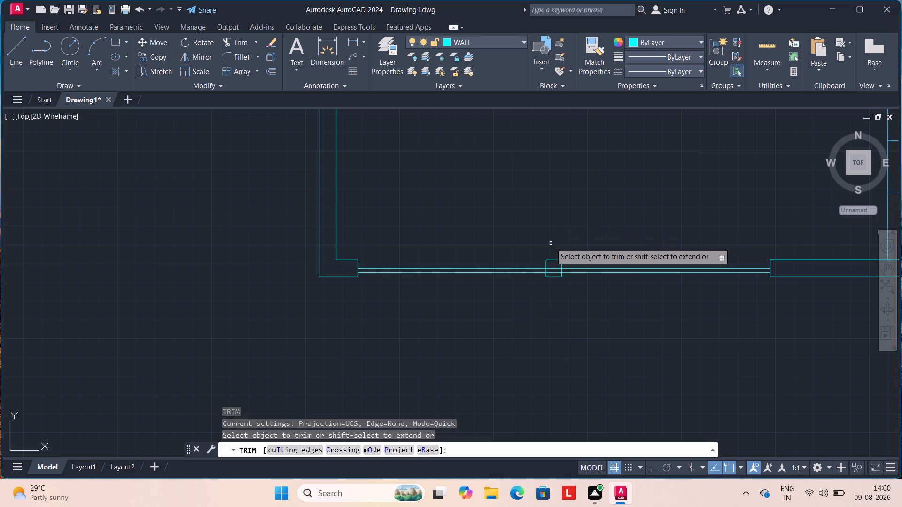
click(555, 260)
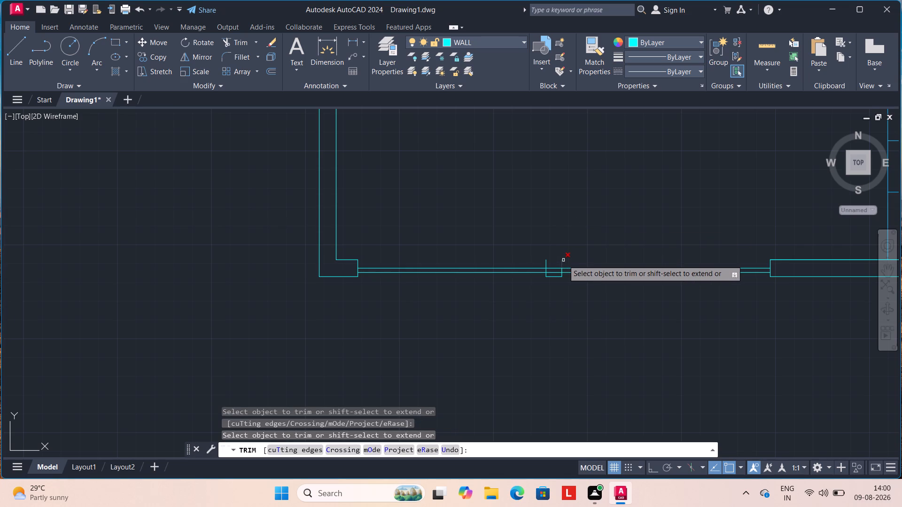
click(563, 260)
click(546, 261)
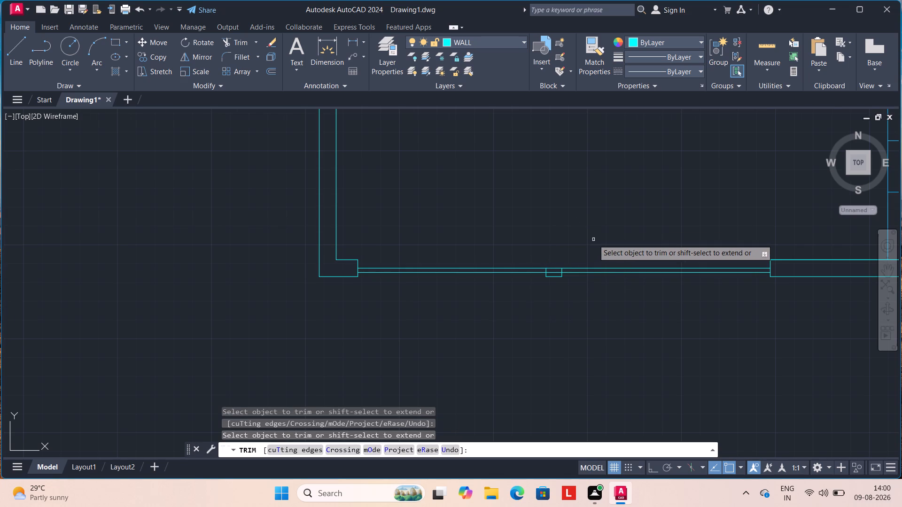
scroll(593, 239, down, 1)
key(Escape)
Draw a short vertical line upward from the upper window line, continuing the pier's left edge.
middle_drag(591, 239, 436, 251)
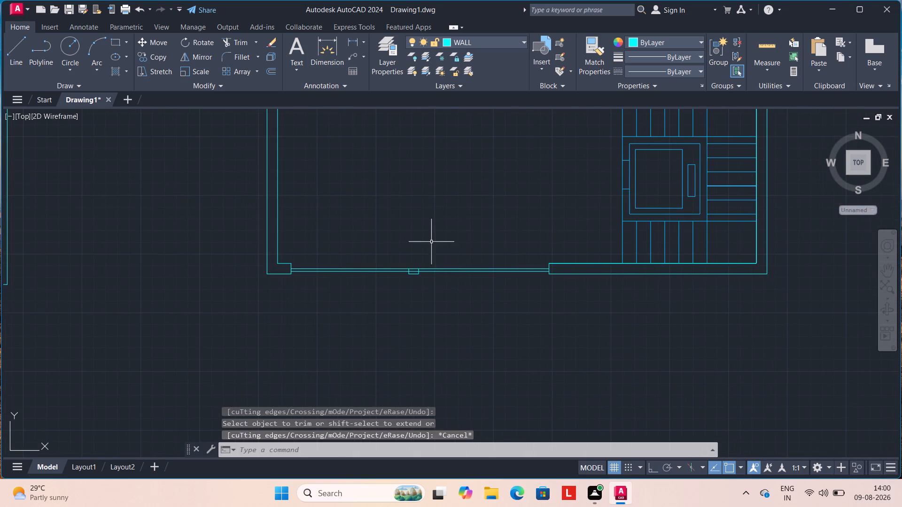
scroll(431, 241, up, 1)
key(l)
key(Return)
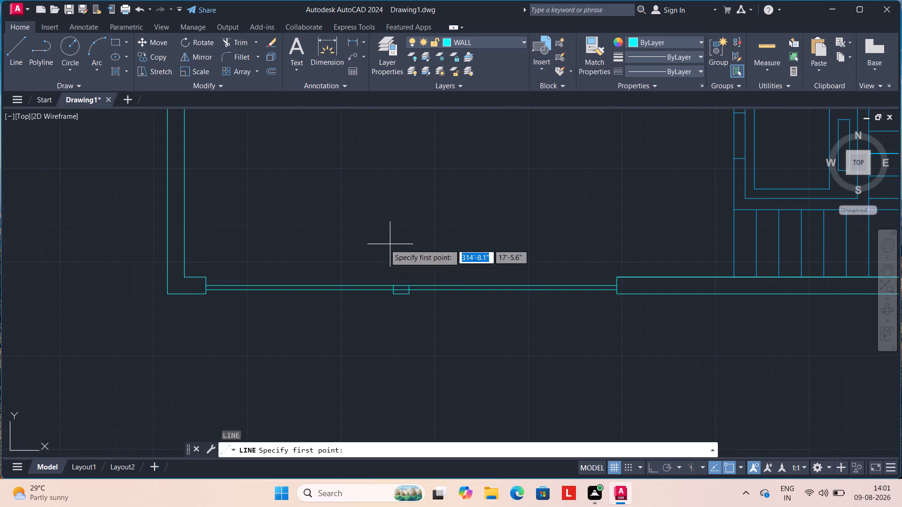
click(393, 286)
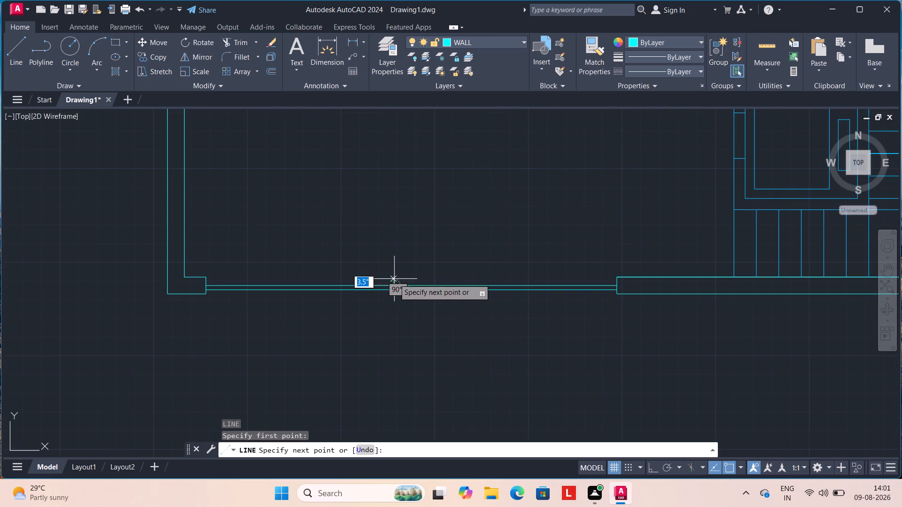
click(394, 277)
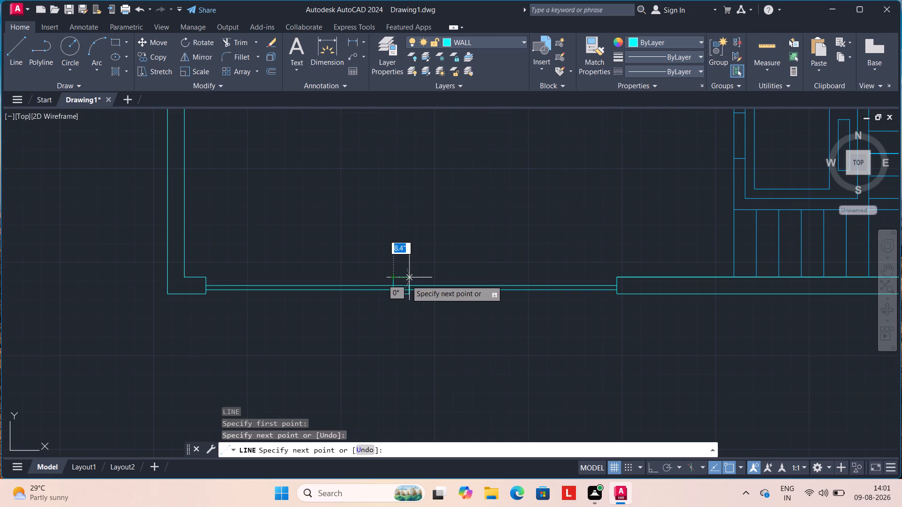
key(Escape)
Draw a horizontal line from the new vertical line across the pier's width, then down to the upper window line.
scroll(403, 283, up, 2)
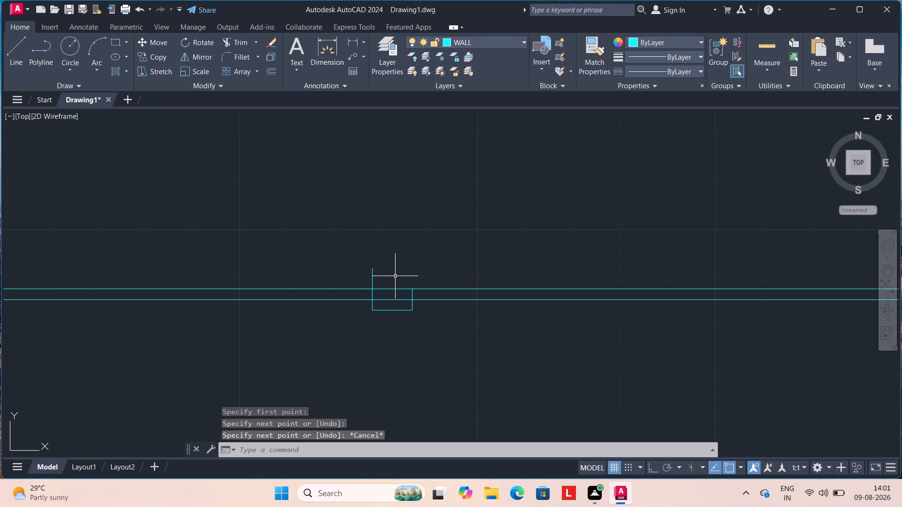
key(l)
key(Return)
click(373, 278)
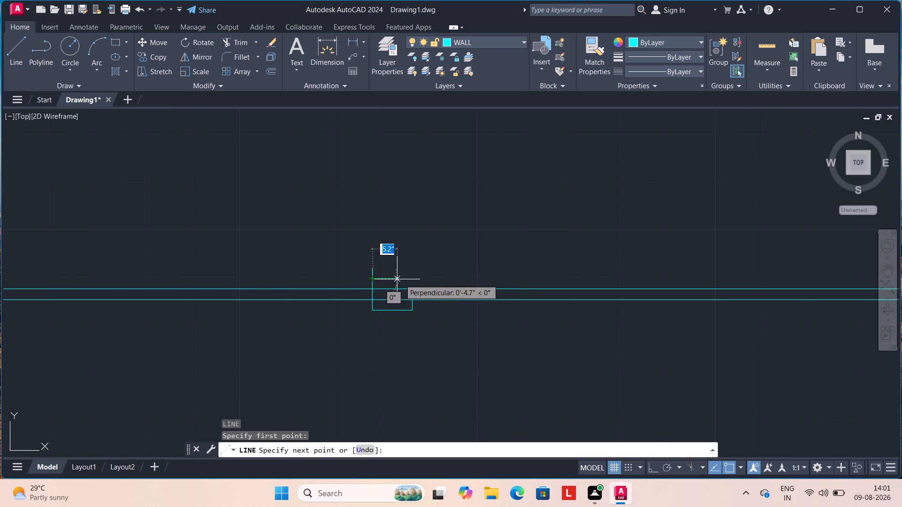
click(414, 280)
click(416, 288)
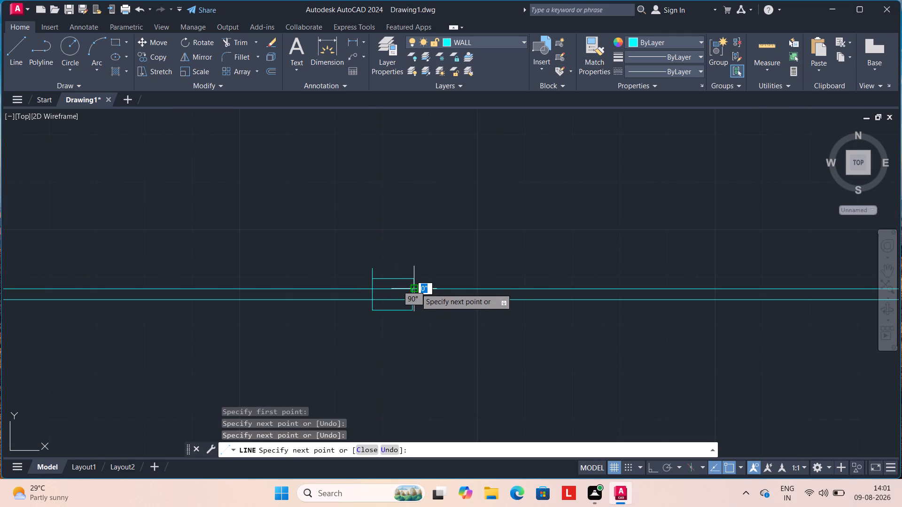
key(Escape)
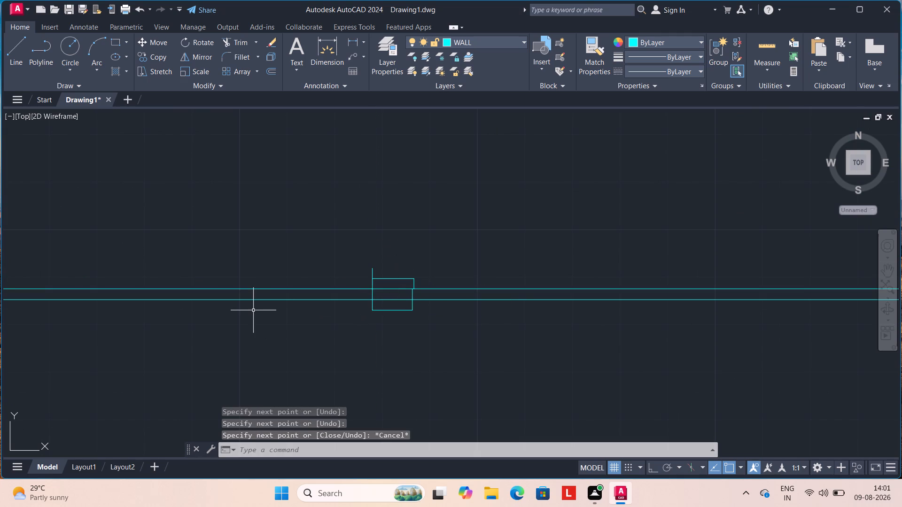
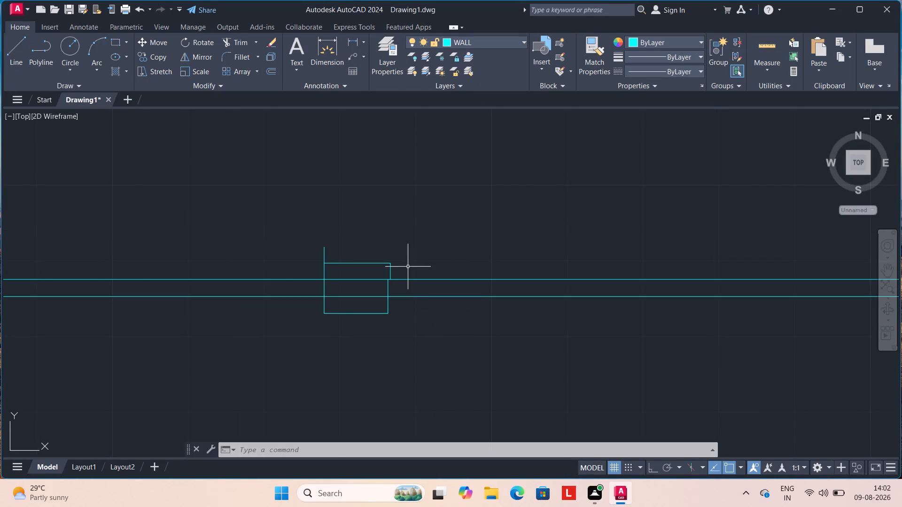
Replace the offset short vertical above the upper window line with one continuing the pier's right edge, about 2.1" up to its top line.
click(389, 271)
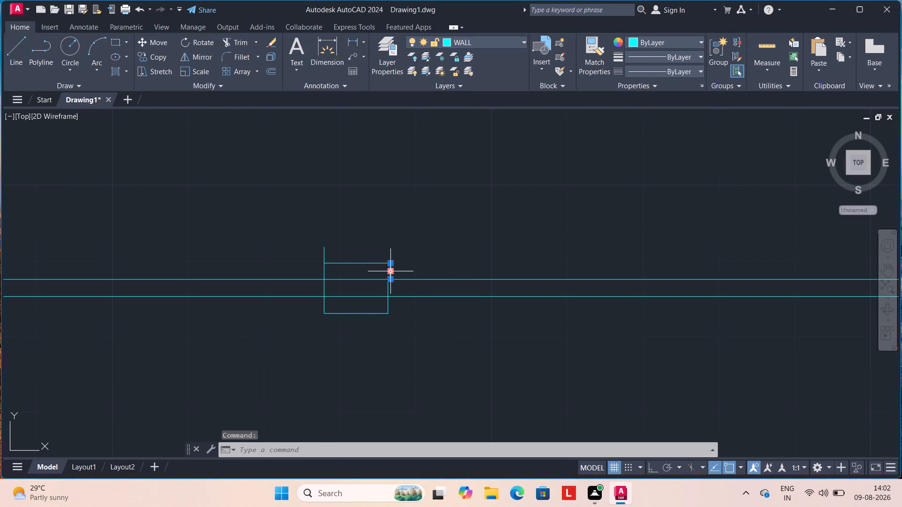
key(Delete)
key(l)
key(Return)
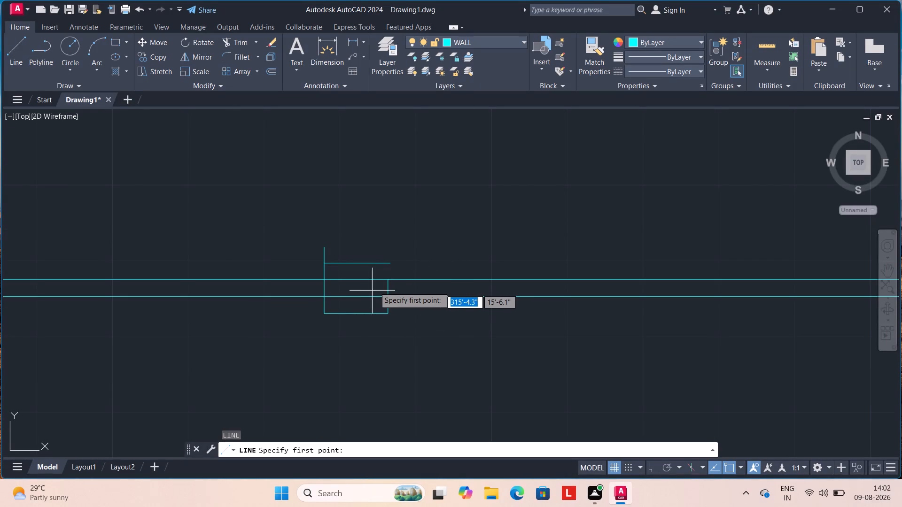
click(385, 280)
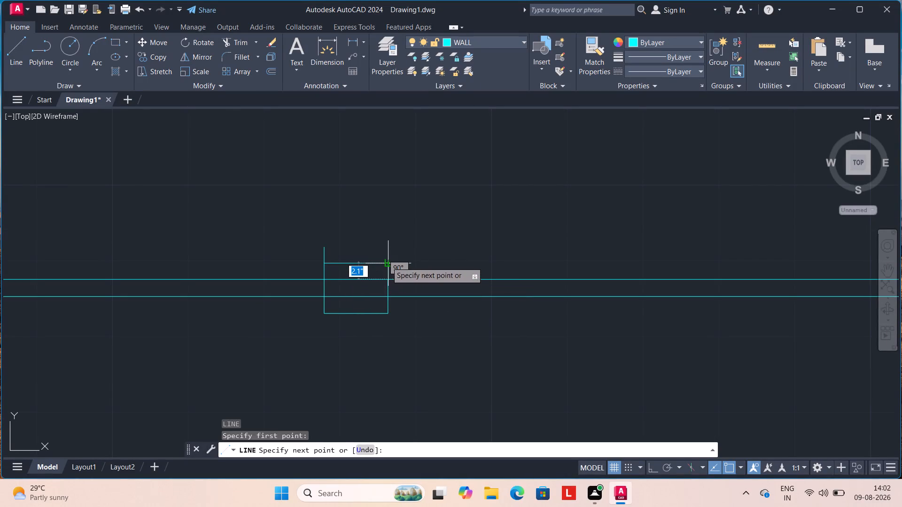
click(387, 261)
key(Escape)
Trim the pier's left edge above its top line and the top line's overhang past the right edge.
scroll(357, 262, up, 1)
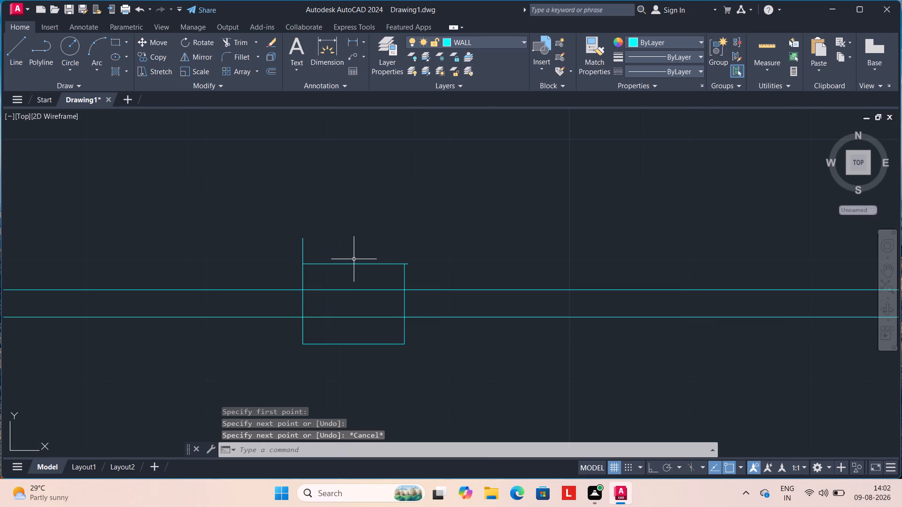
text(TR)
key(Return)
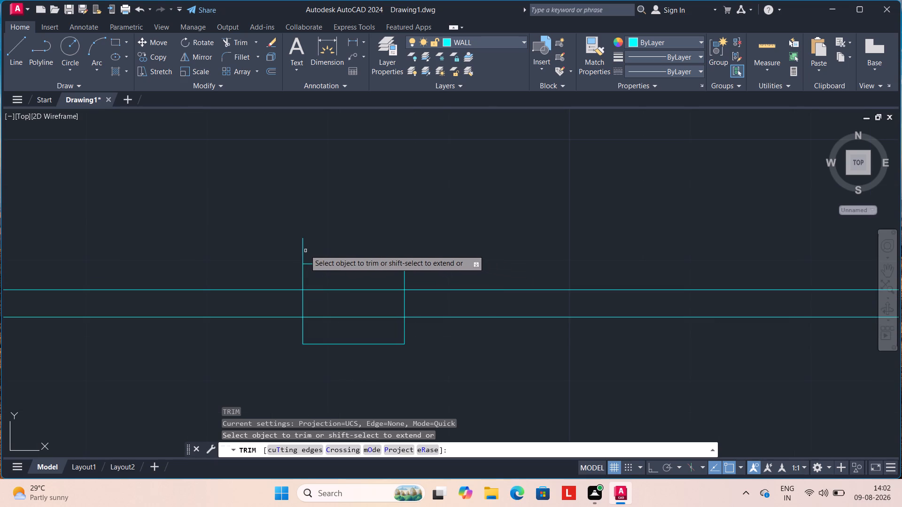
drag(300, 248, 312, 248)
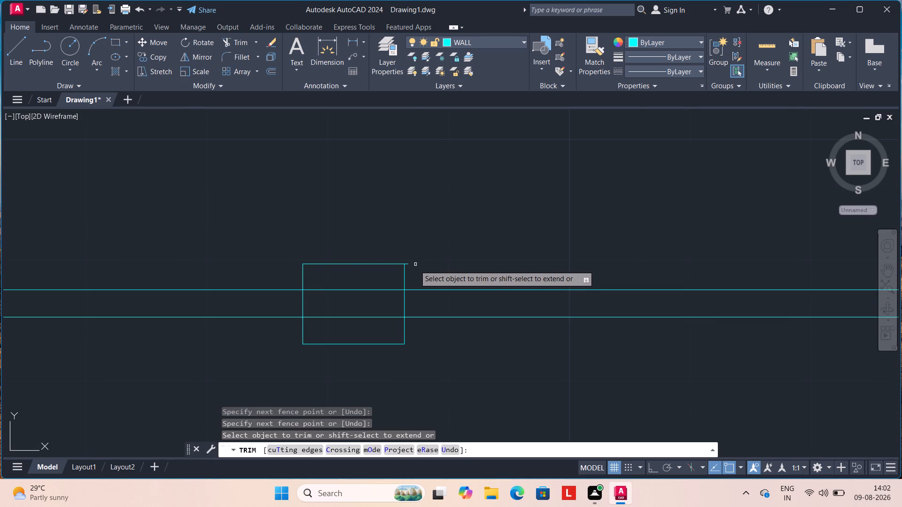
click(408, 265)
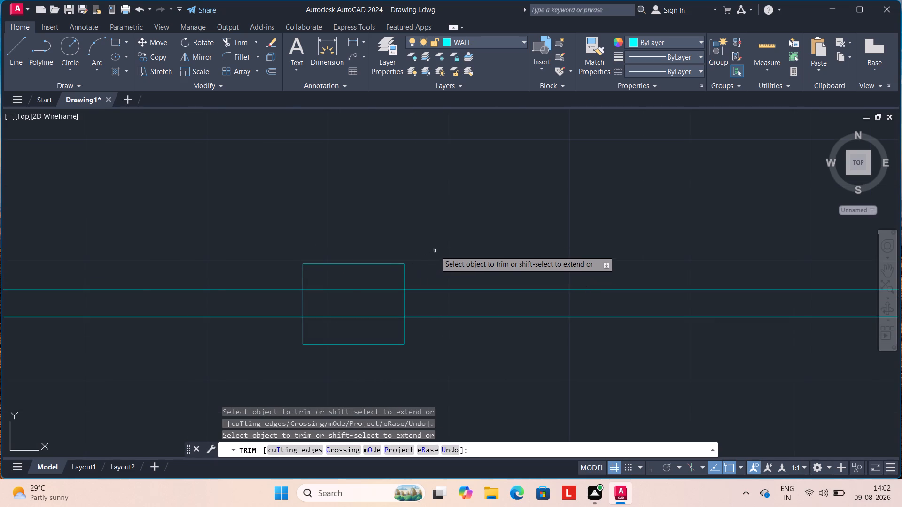
scroll(435, 251, down, 1)
key(Escape)
key(Escape)
Examine the finished pier in the bottom wall and the second floor plan alongside the other plans and the section.
scroll(435, 251, down, 1)
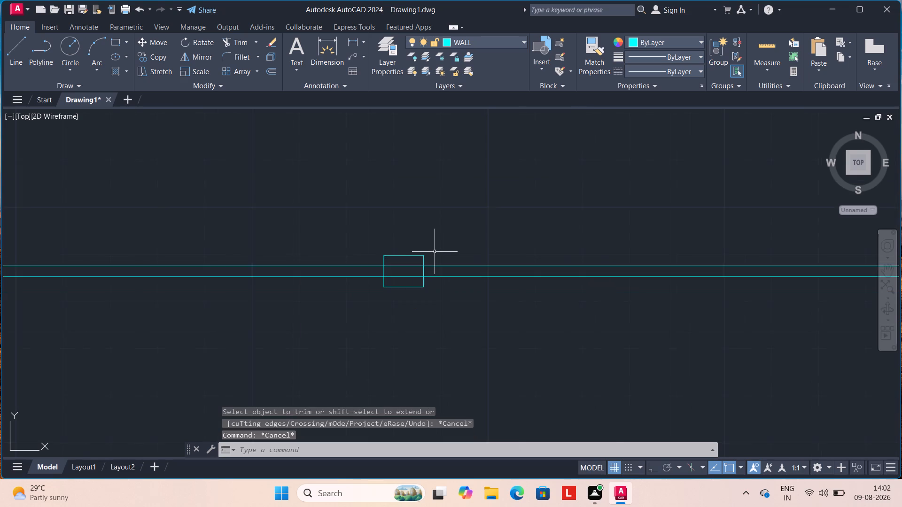
scroll(435, 252, down, 2)
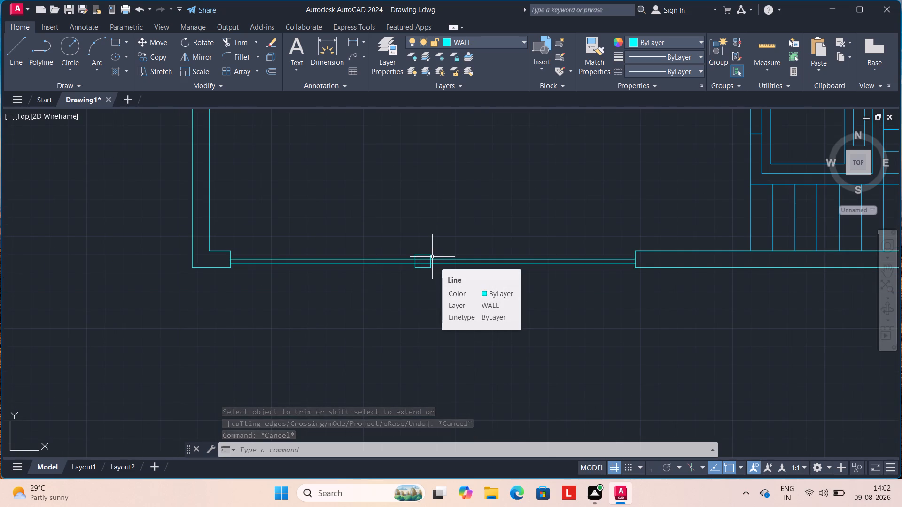
scroll(432, 257, down, 2)
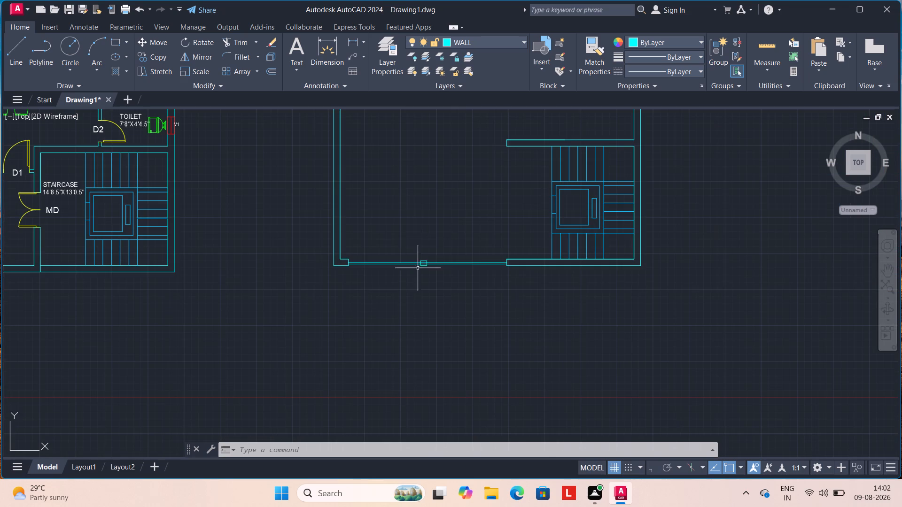
scroll(418, 231, down, 1)
middle_drag(418, 231, 371, 289)
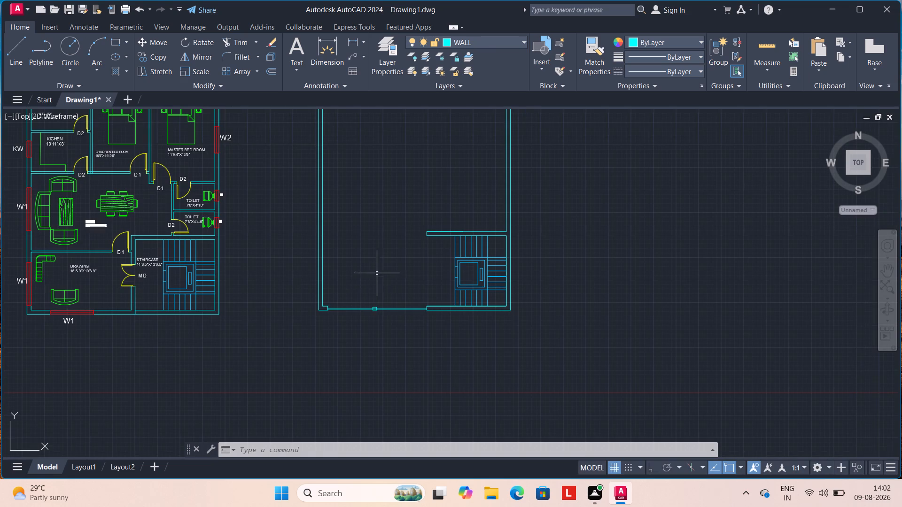
scroll(376, 274, down, 1)
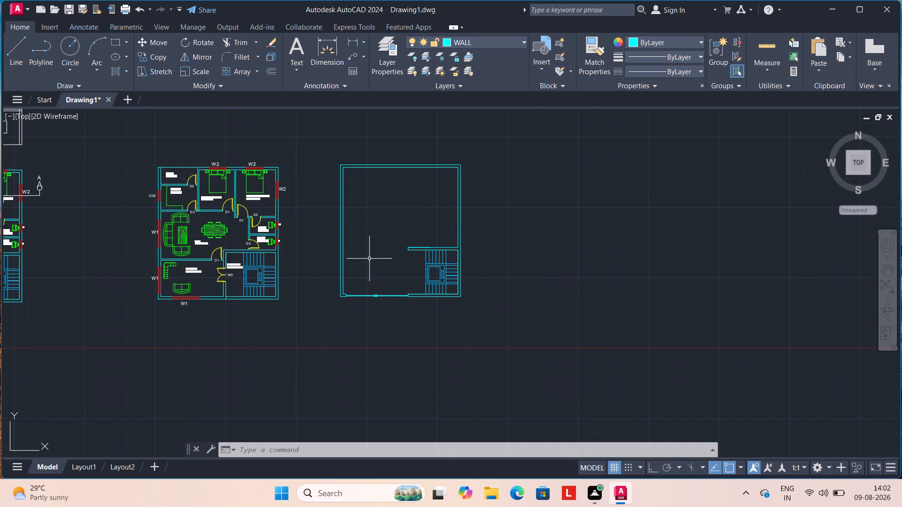
scroll(369, 258, down, 1)
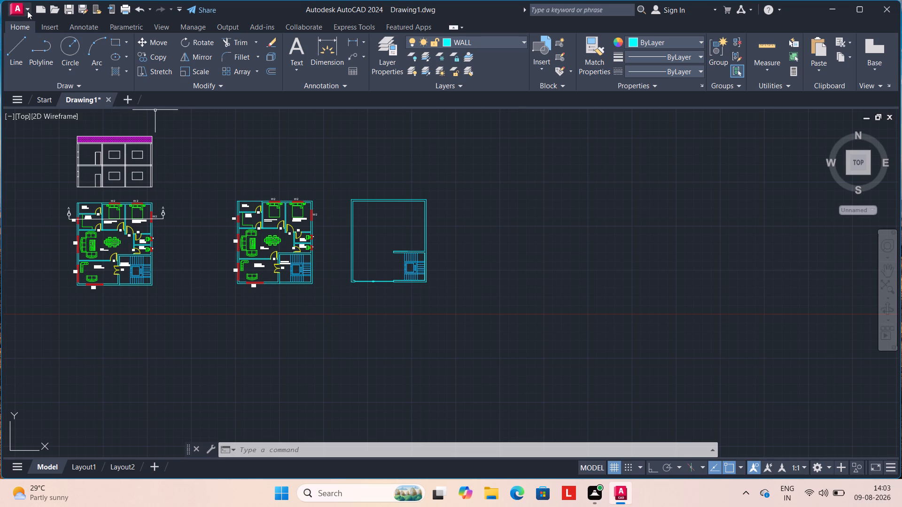
Save the drawing in the Documents folder as SUMA HOUSE PLAN, in AutoCAD 2018 Drawing format.
click(23, 23)
click(26, 8)
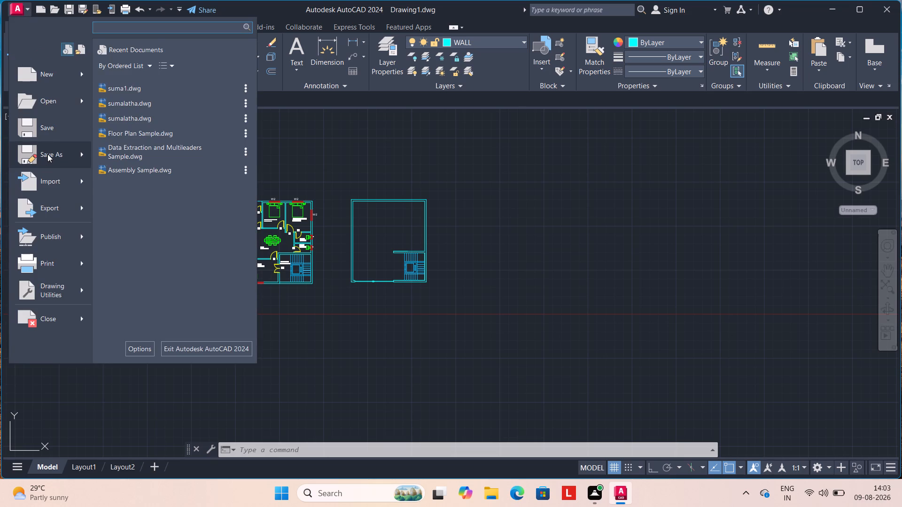
click(47, 154)
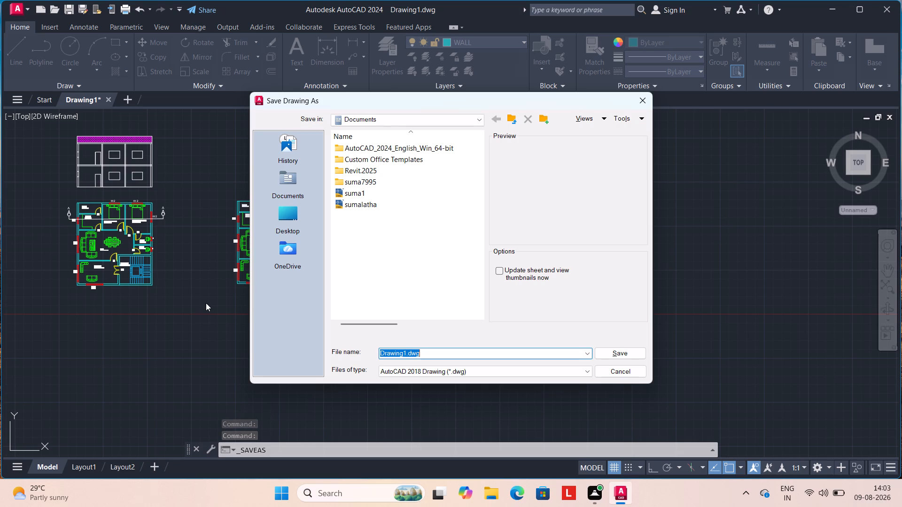
key(BackSpace)
key(s)
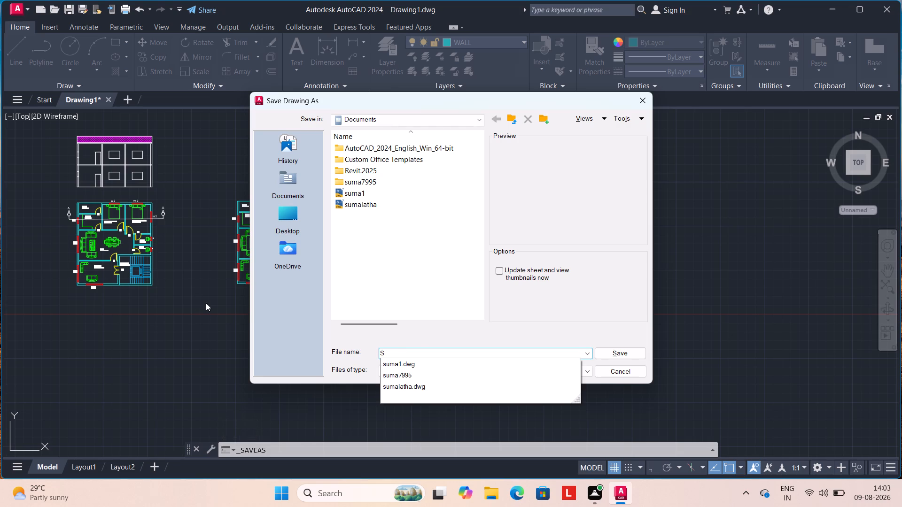
text(UMA)
key(space)
text(HO)
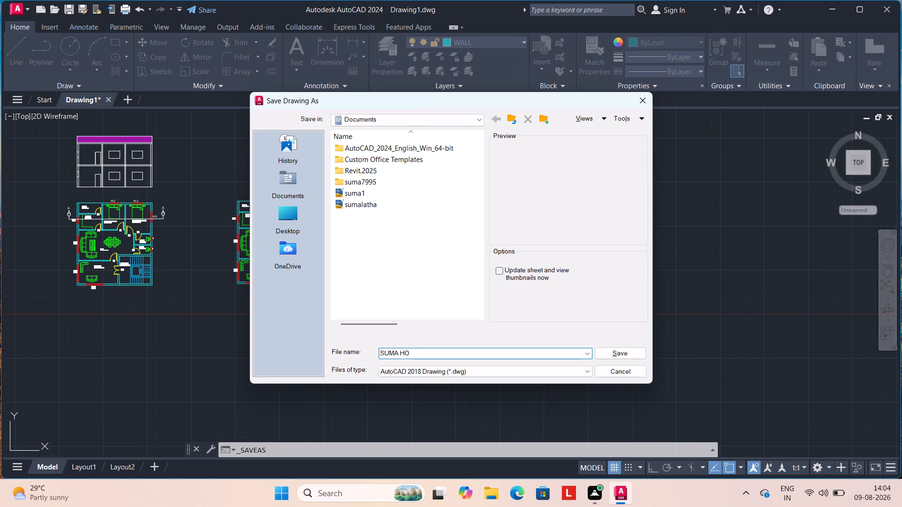
key(u)
text(SE)
key(space)
text(PLAN)
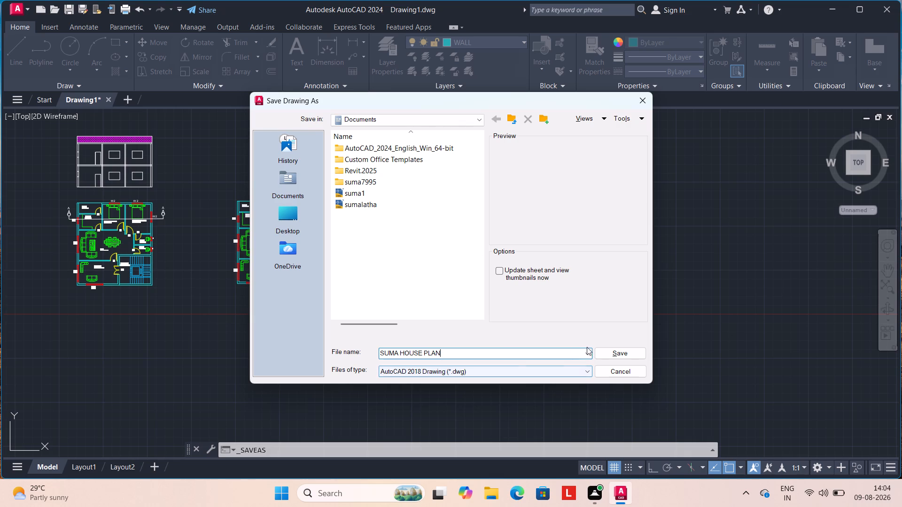
click(607, 353)
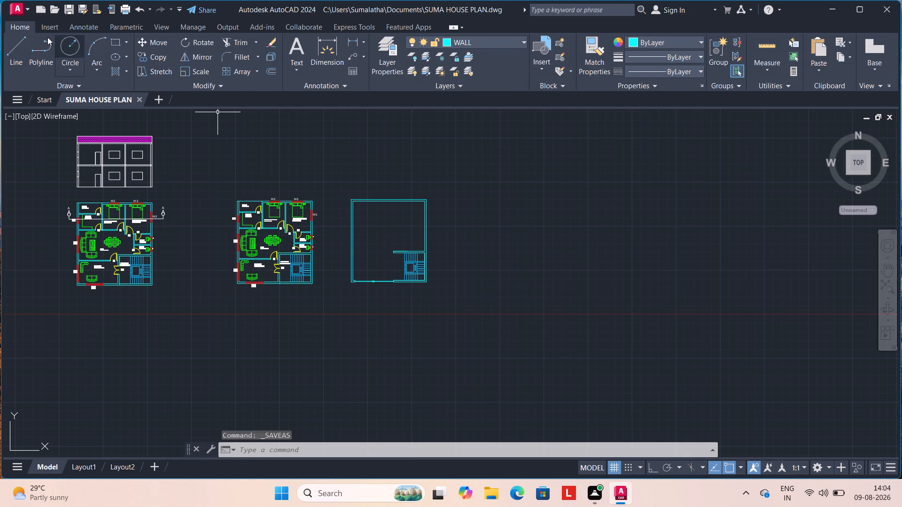
Save the drawing again with Save As under the same name in Documents, replacing the existing file.
click(27, 8)
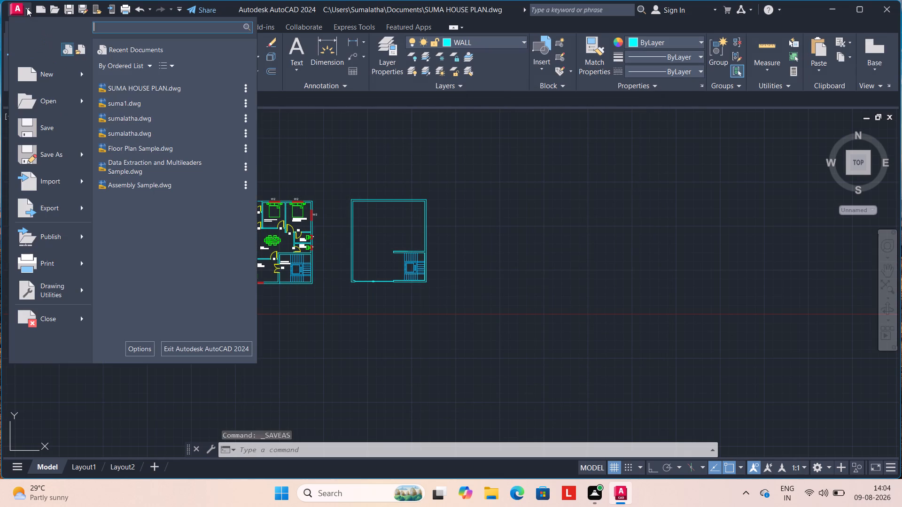
click(53, 152)
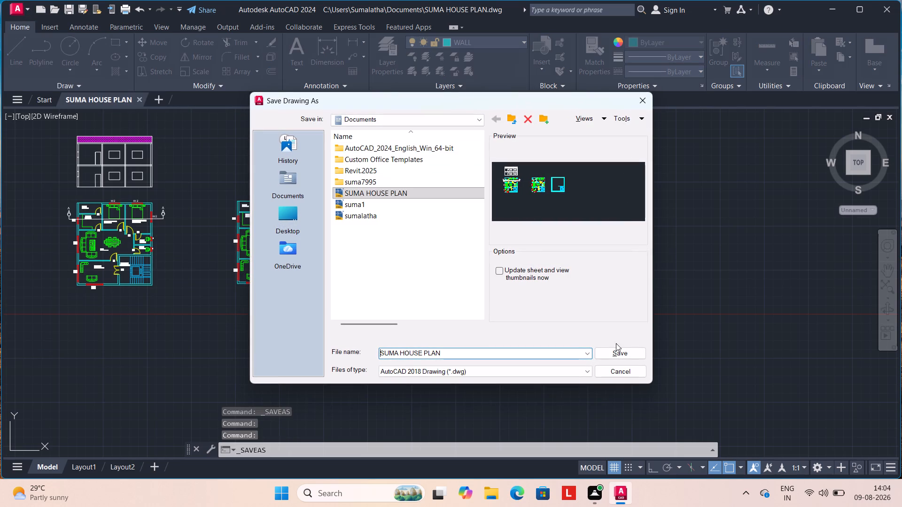
click(618, 350)
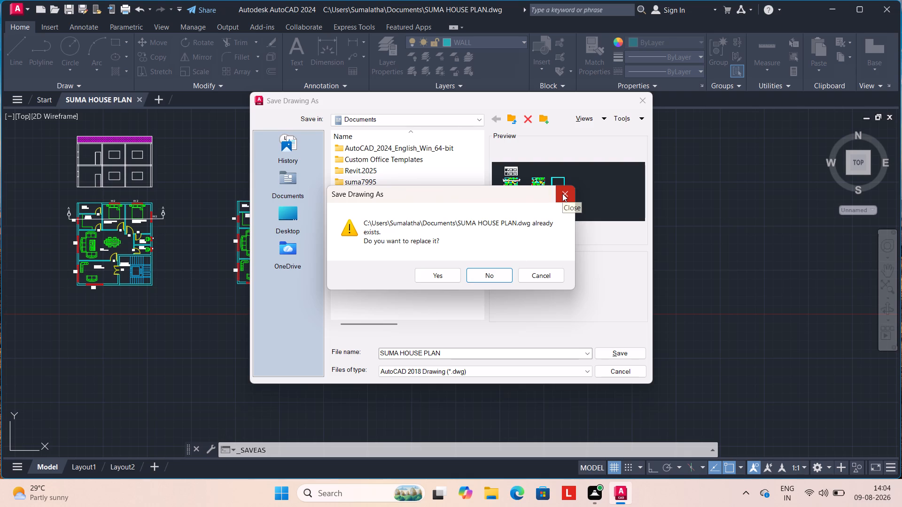
click(438, 277)
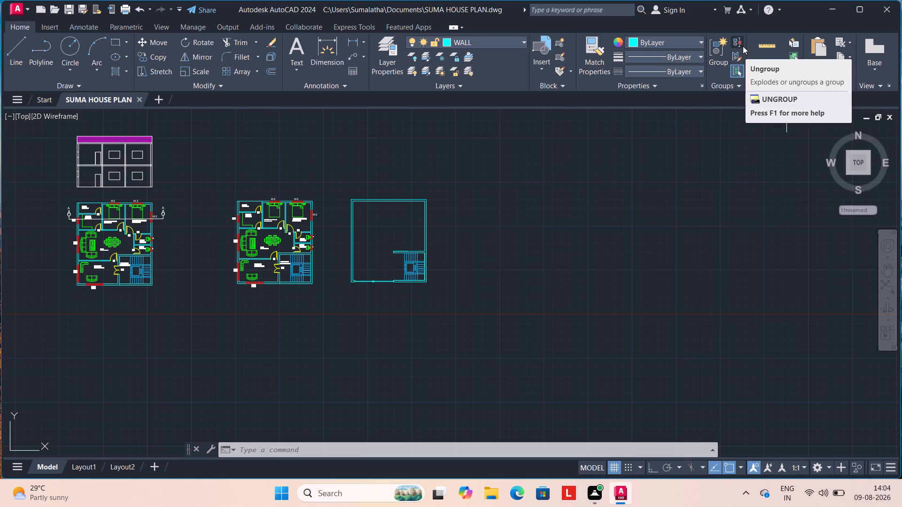
Close AutoCAD.
click(887, 8)
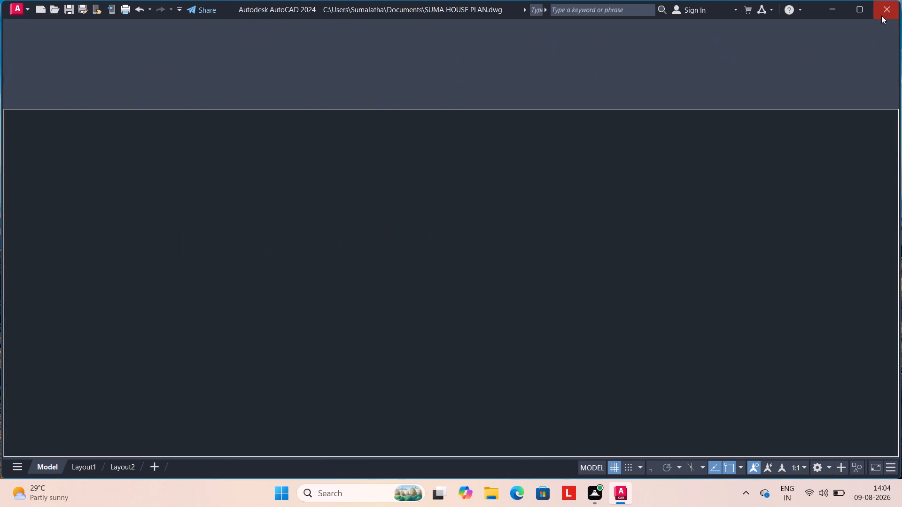
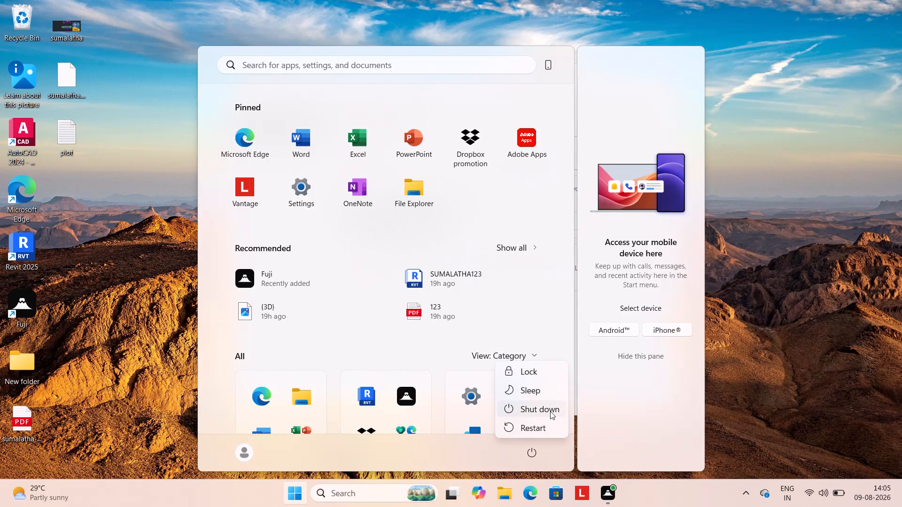
Shut down the computer.
click(551, 410)
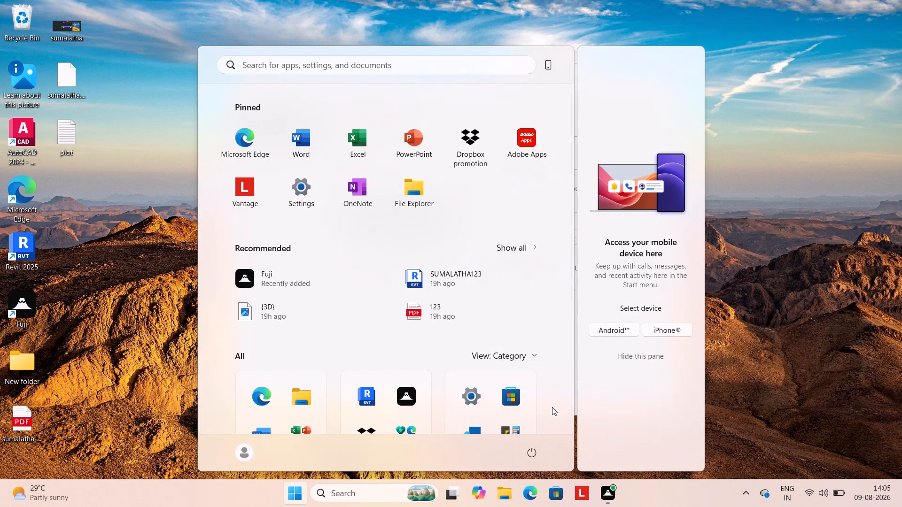
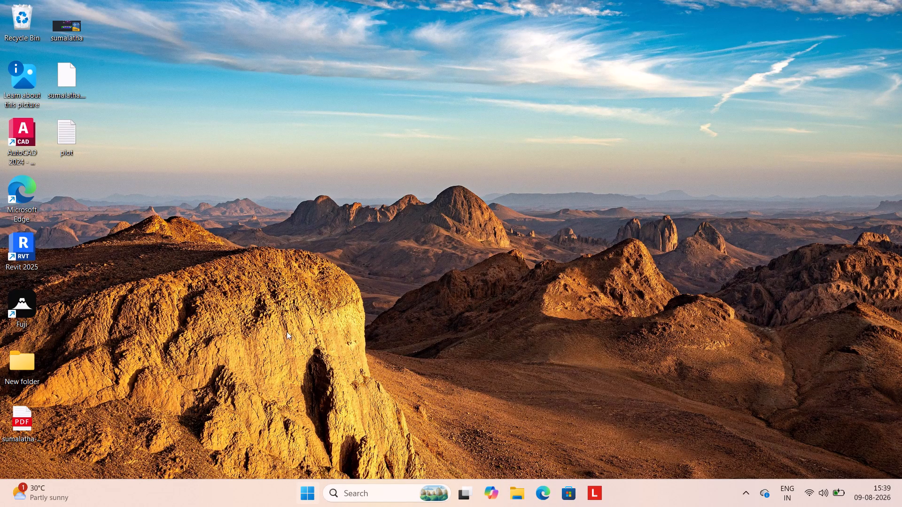
Open the Fuji application from its desktop shortcut.
right_click(31, 304)
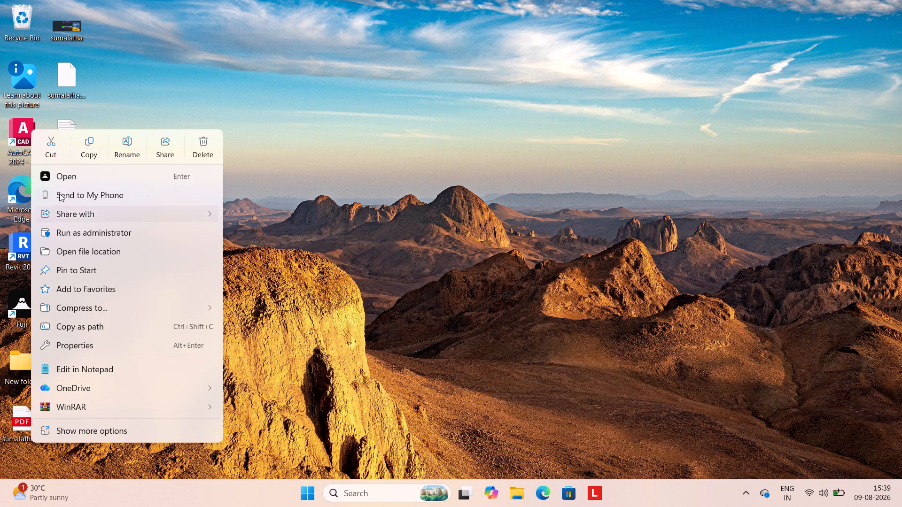
click(66, 175)
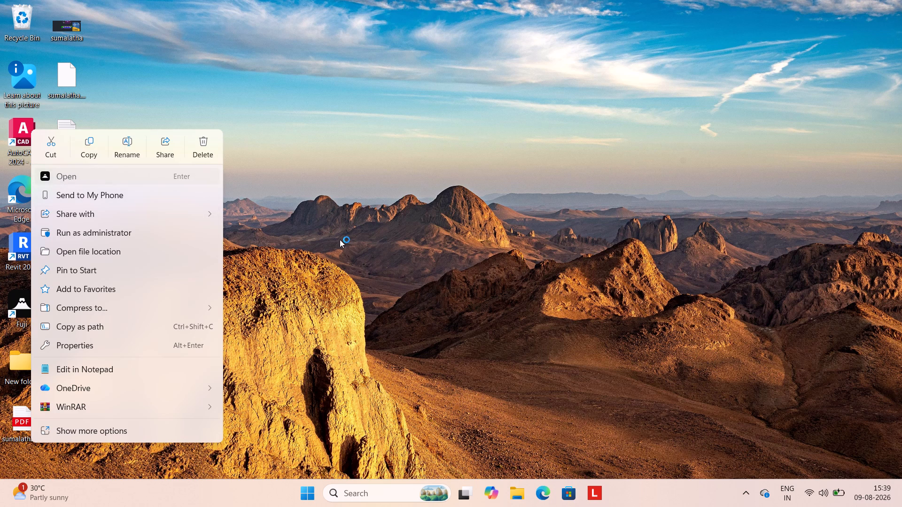
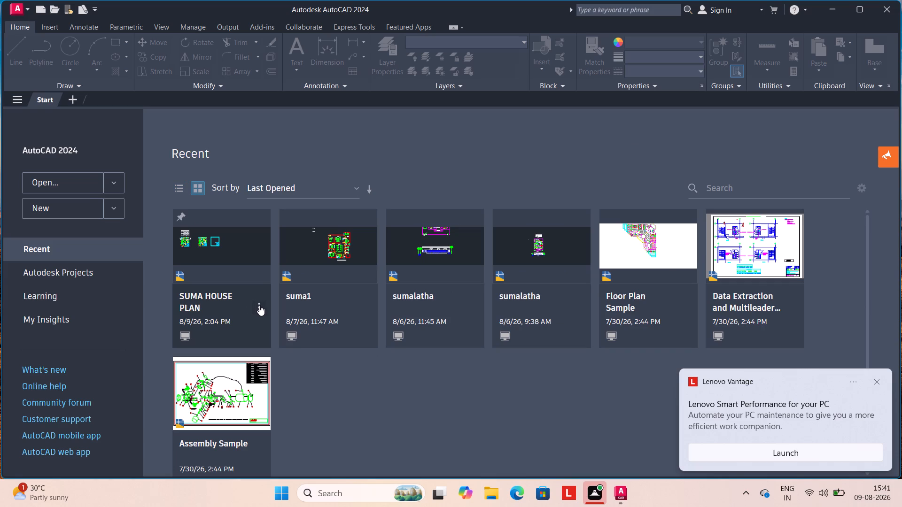
Open the recent SUMA HOUSE PLAN drawing in AutoCAD for editing.
click(259, 305)
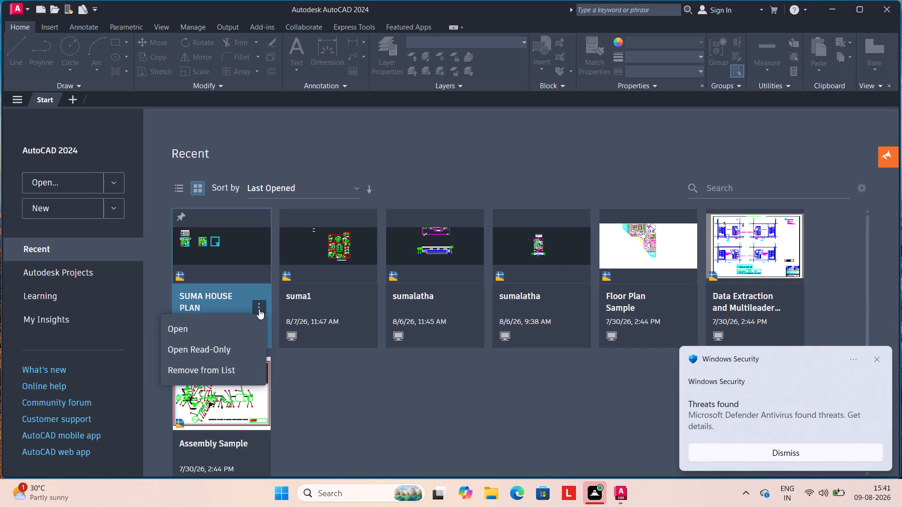
click(237, 324)
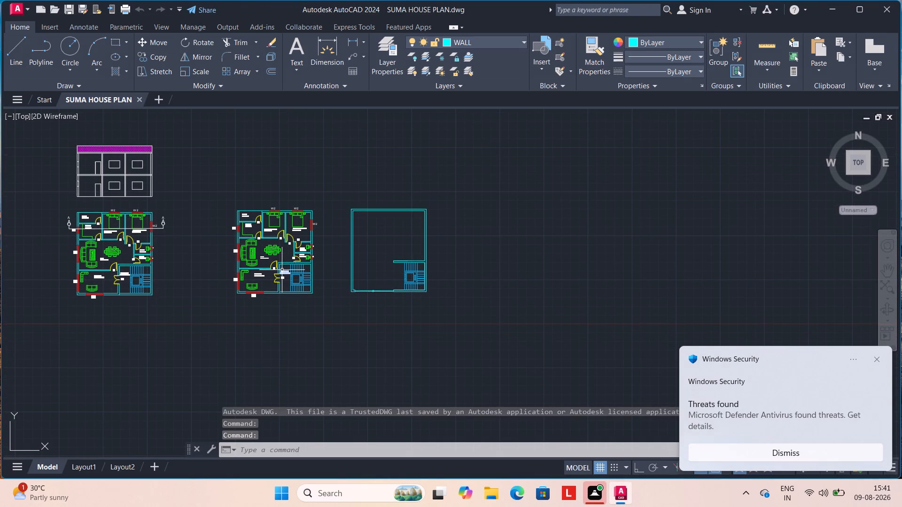
Dismiss the Windows Security notification covering the drawing area.
scroll(282, 270, down, 1)
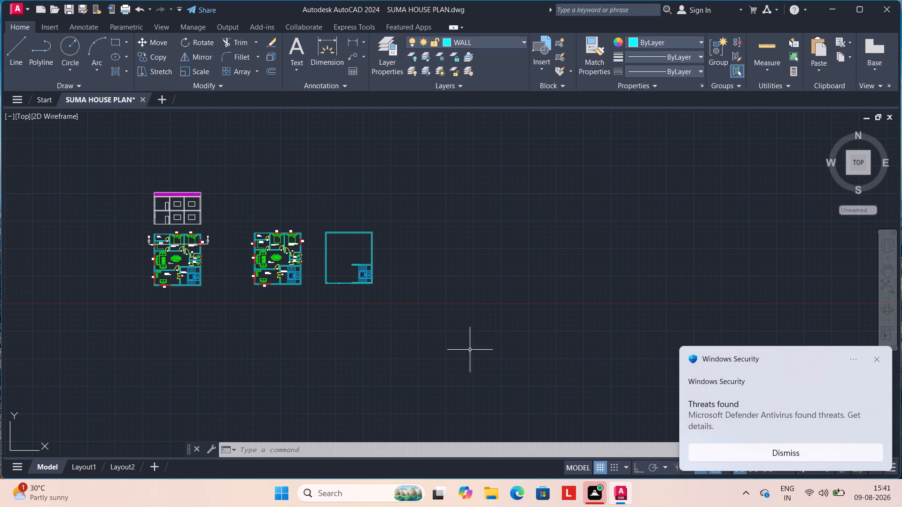
click(879, 359)
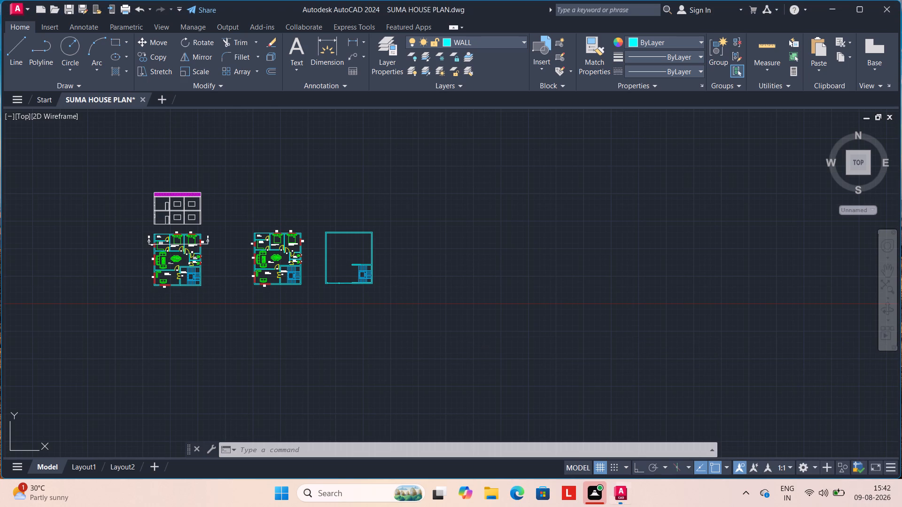
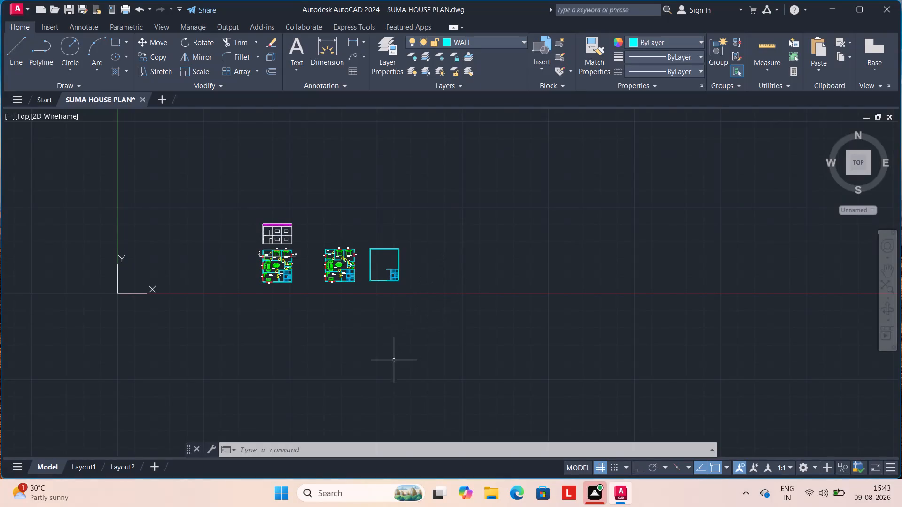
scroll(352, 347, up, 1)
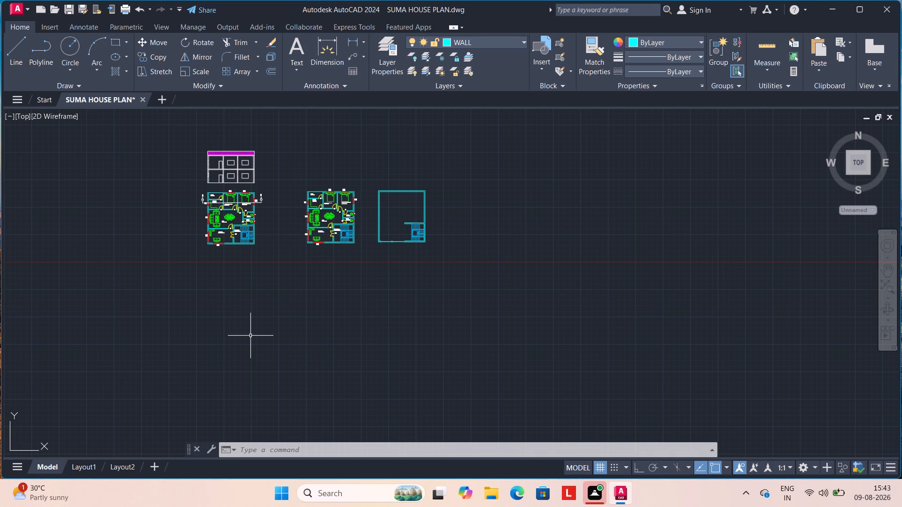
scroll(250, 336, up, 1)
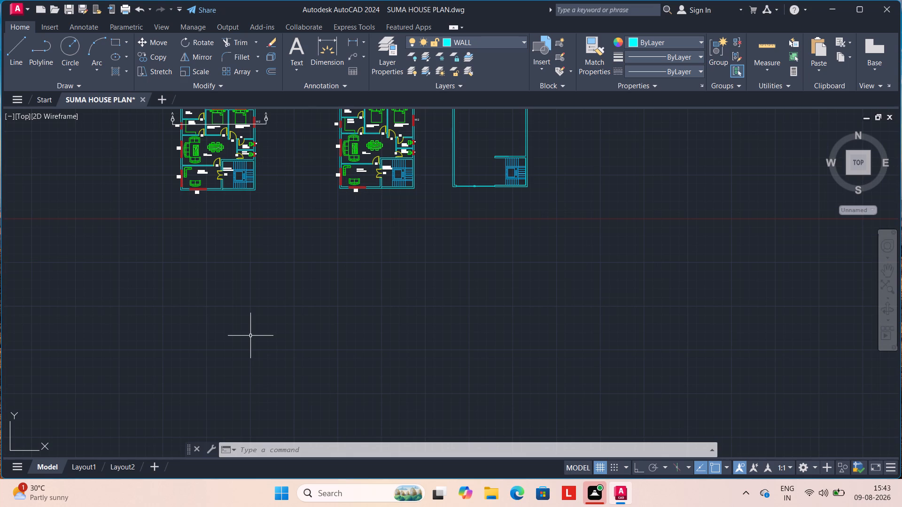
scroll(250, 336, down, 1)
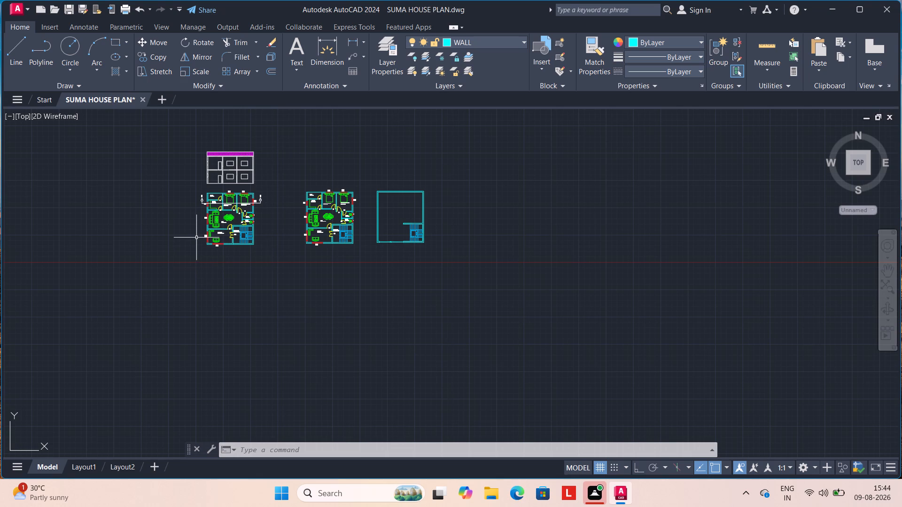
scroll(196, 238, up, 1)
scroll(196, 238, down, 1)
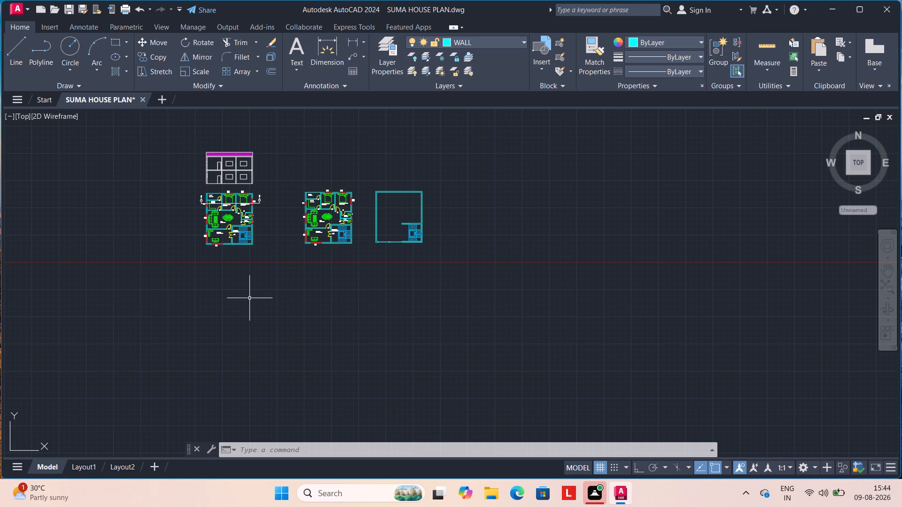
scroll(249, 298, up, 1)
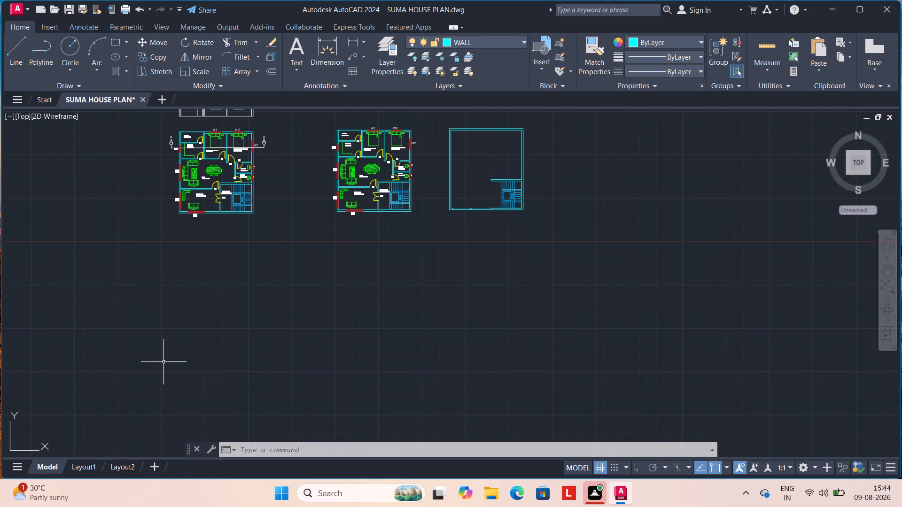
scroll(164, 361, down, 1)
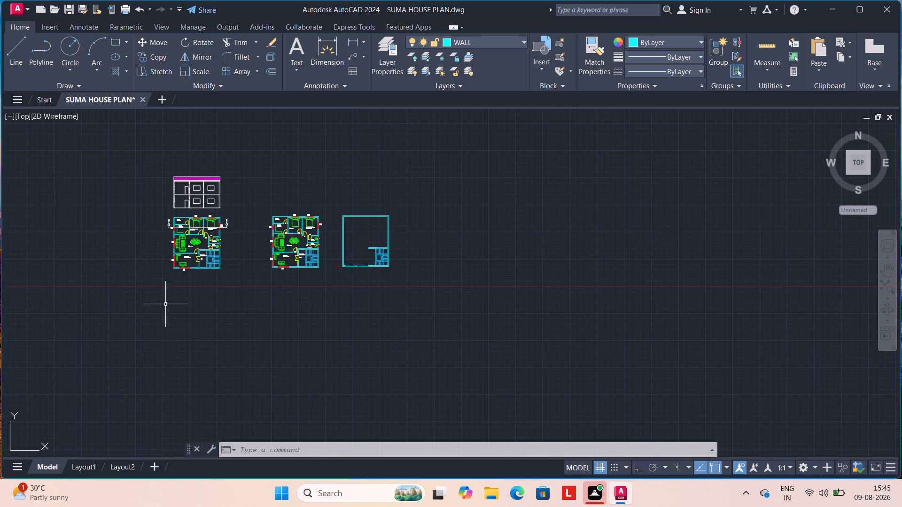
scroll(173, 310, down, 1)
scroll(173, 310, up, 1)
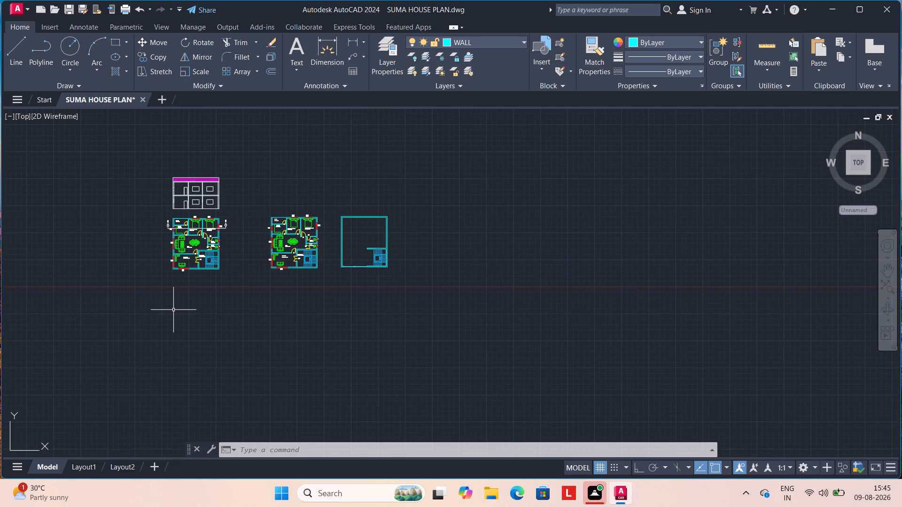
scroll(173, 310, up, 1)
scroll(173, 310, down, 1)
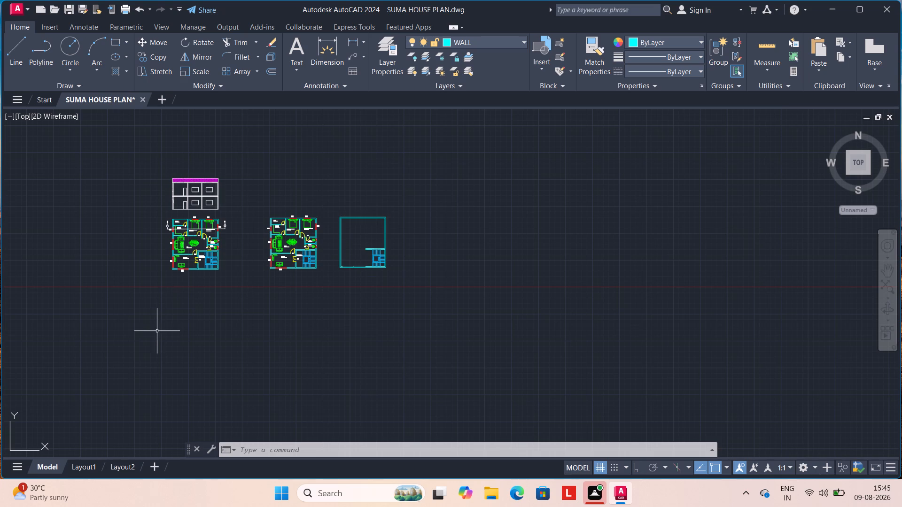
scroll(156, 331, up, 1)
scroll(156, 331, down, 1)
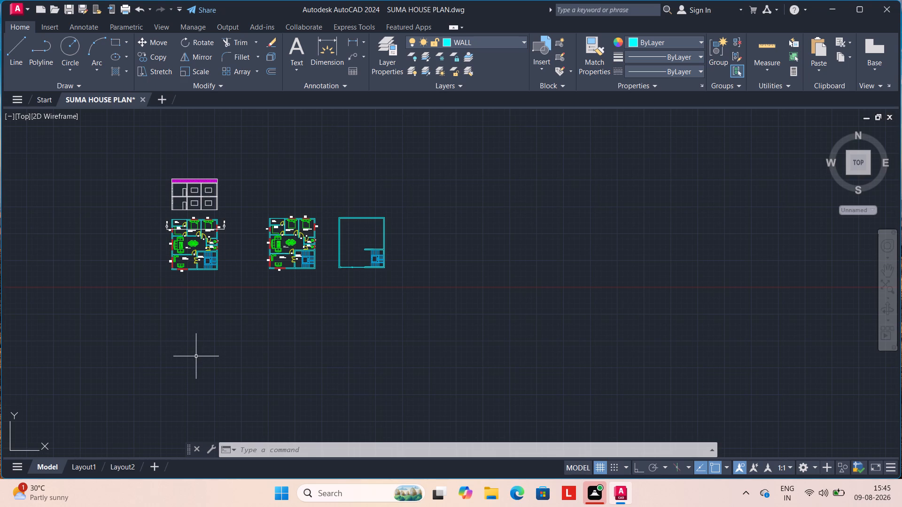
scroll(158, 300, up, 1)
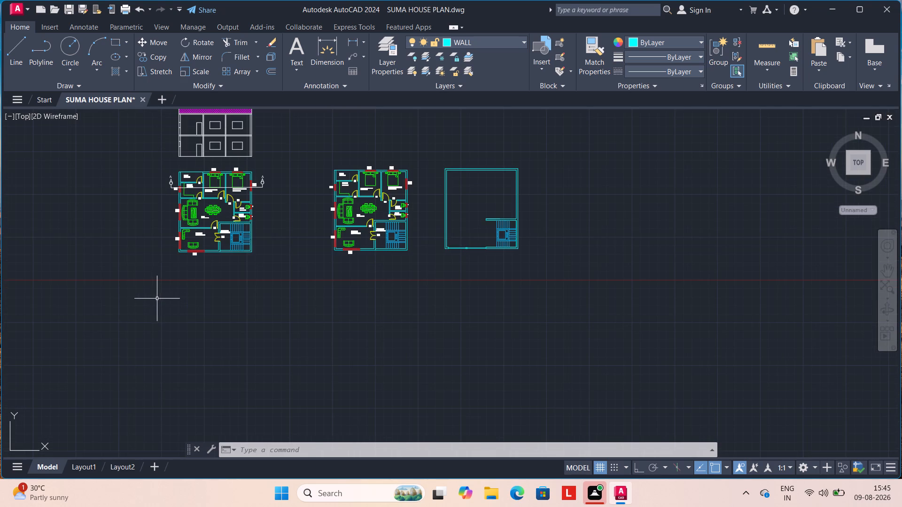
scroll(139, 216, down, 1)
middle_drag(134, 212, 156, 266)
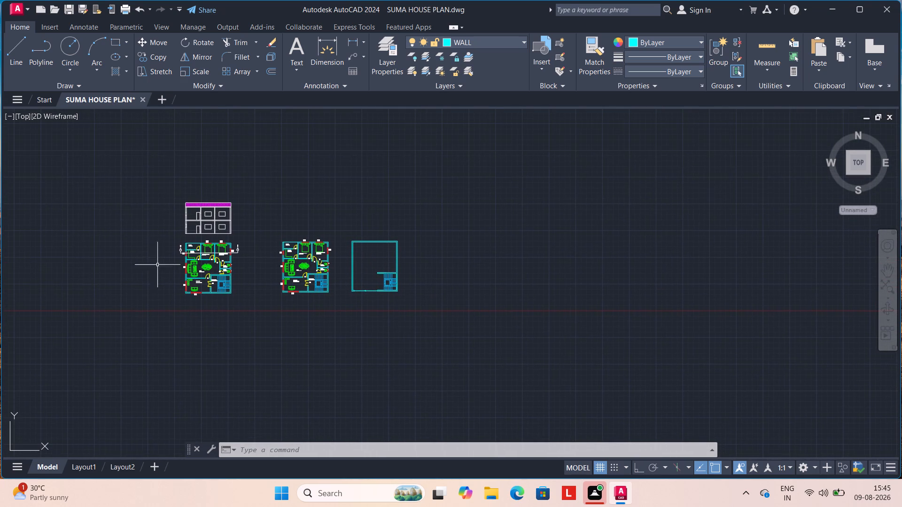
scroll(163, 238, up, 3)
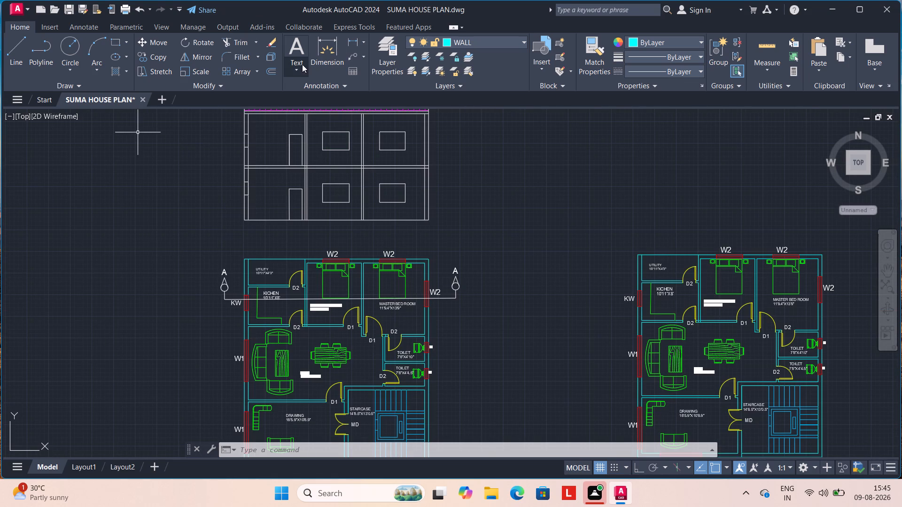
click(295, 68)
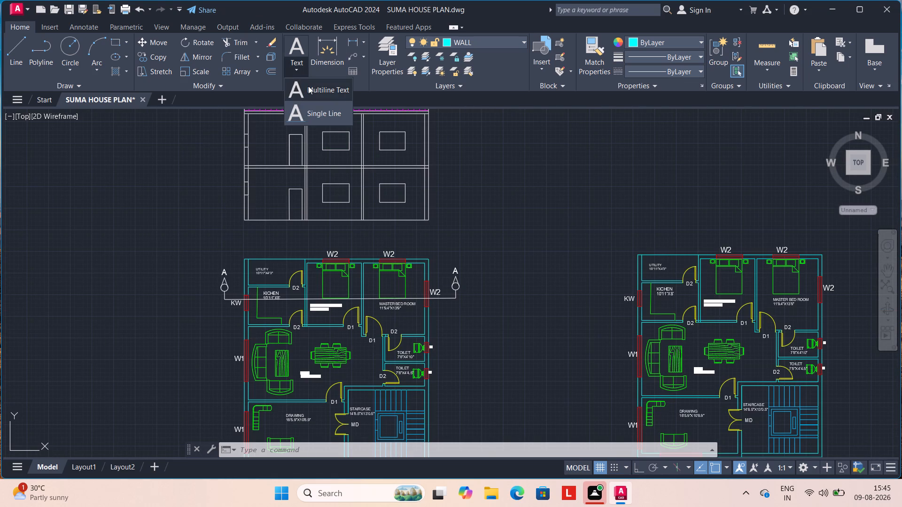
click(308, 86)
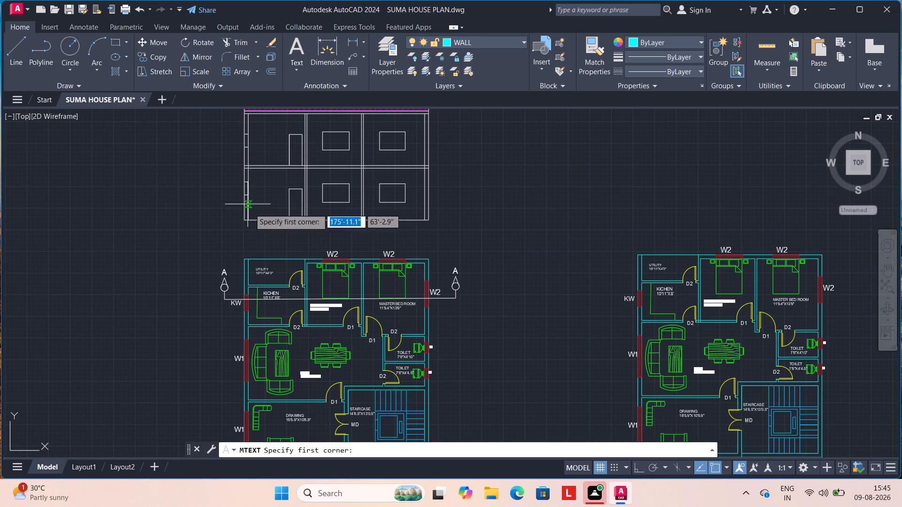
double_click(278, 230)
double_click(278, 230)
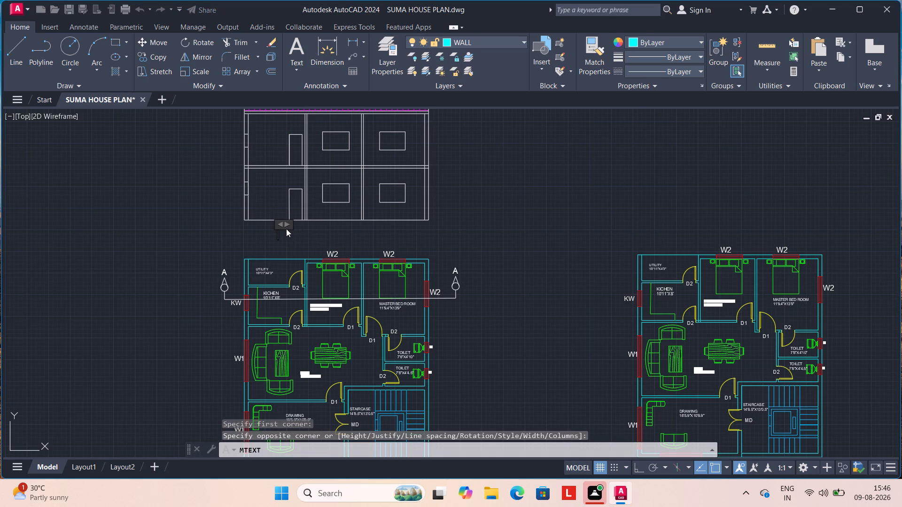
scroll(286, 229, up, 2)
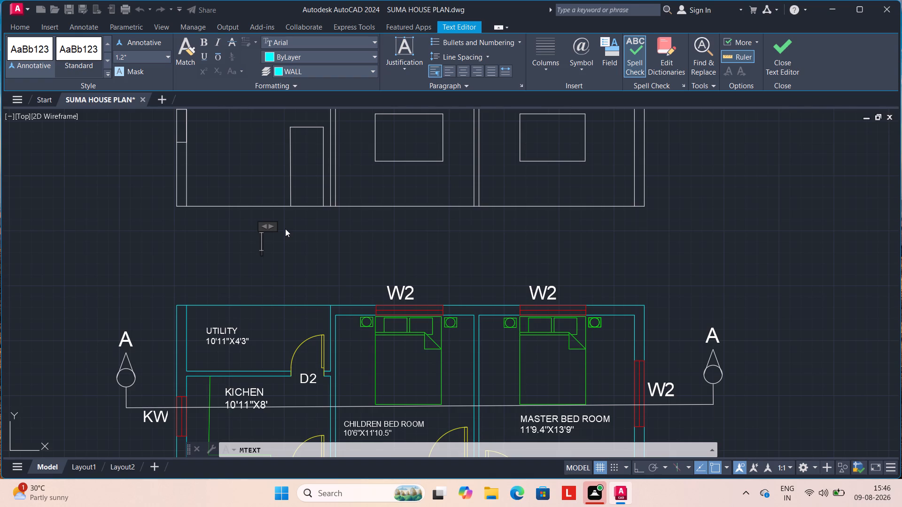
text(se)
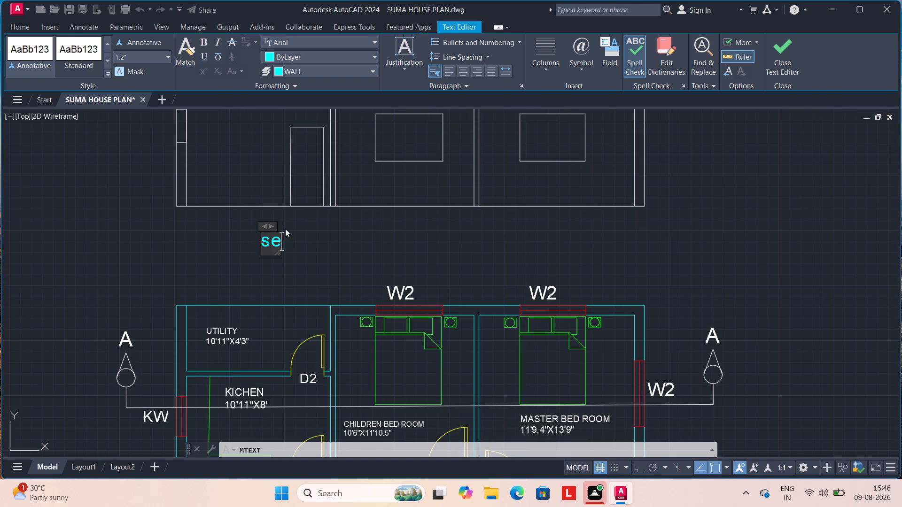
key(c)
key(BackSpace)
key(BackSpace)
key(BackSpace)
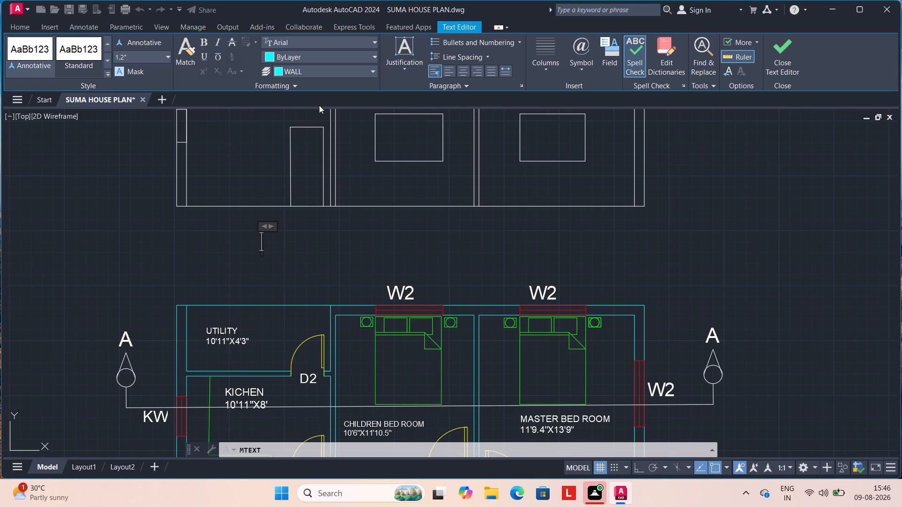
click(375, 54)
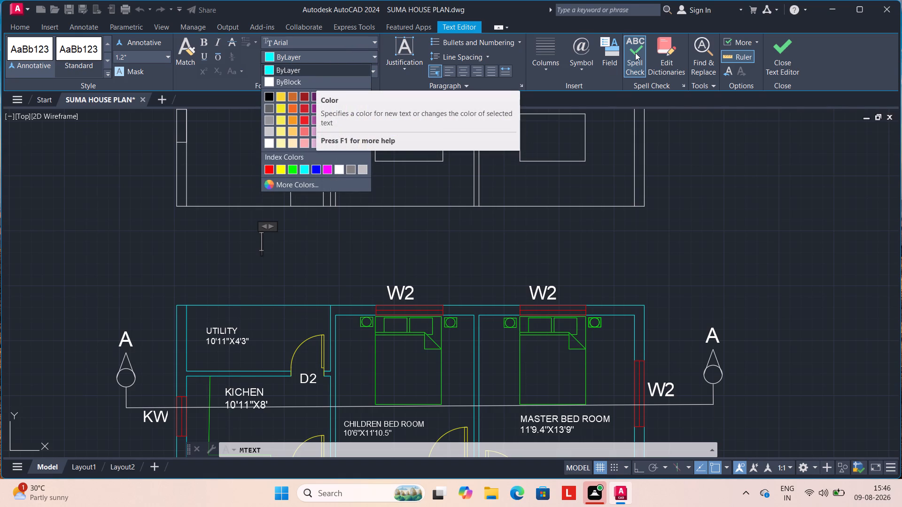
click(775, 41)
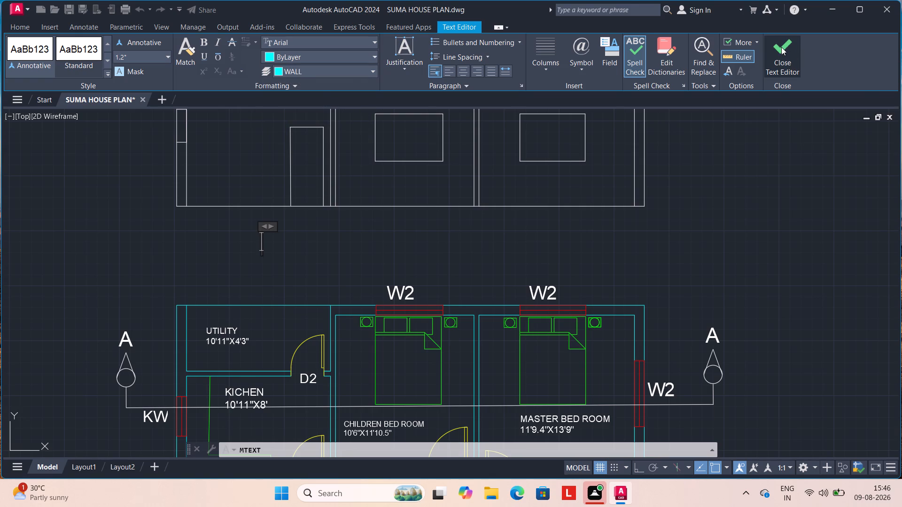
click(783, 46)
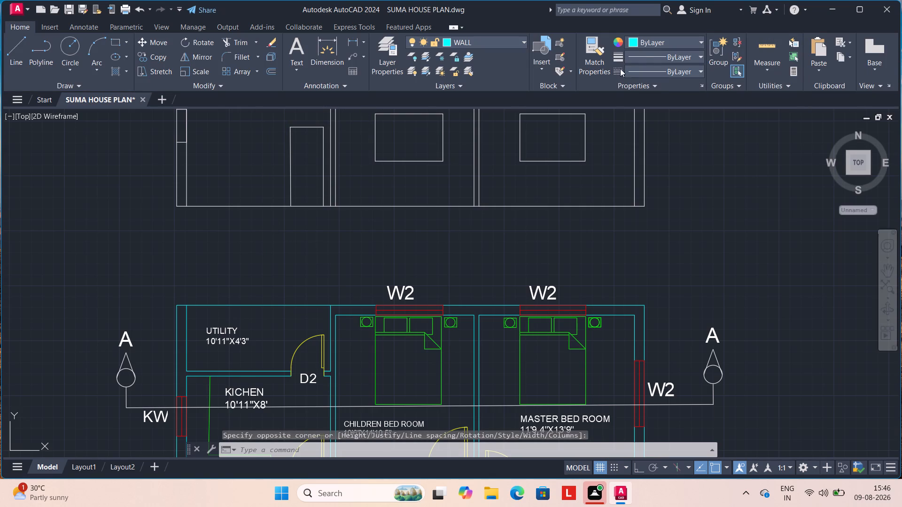
Make TEXT the current layer and add the multiline text "SECTION AT-XX" between the section drawing and the floor plan beneath it.
click(523, 41)
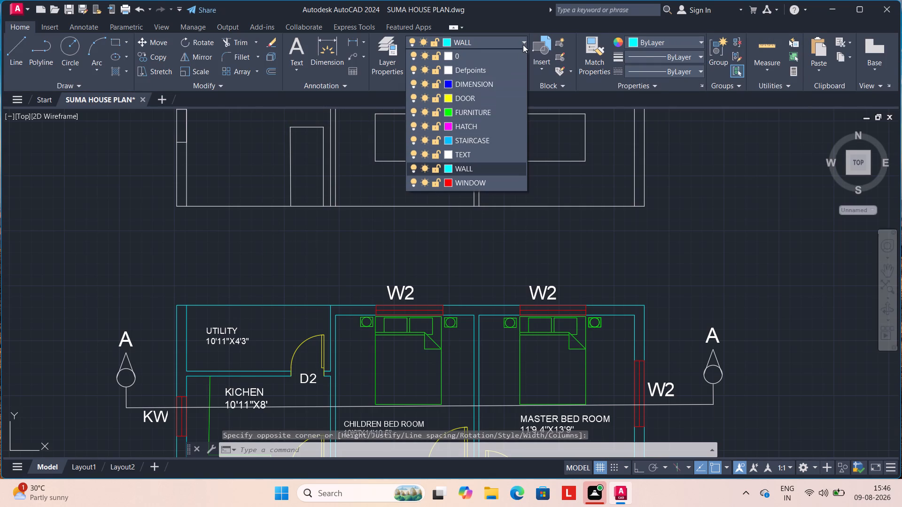
click(470, 152)
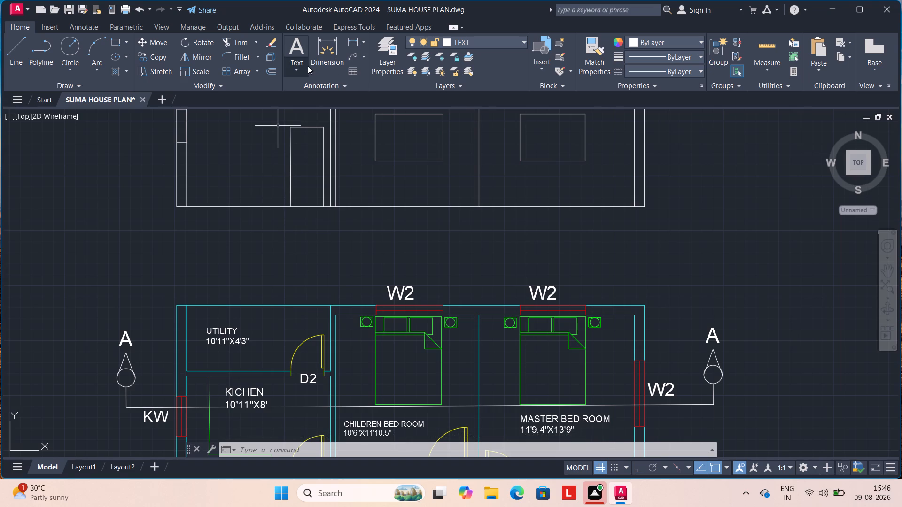
click(296, 70)
click(302, 83)
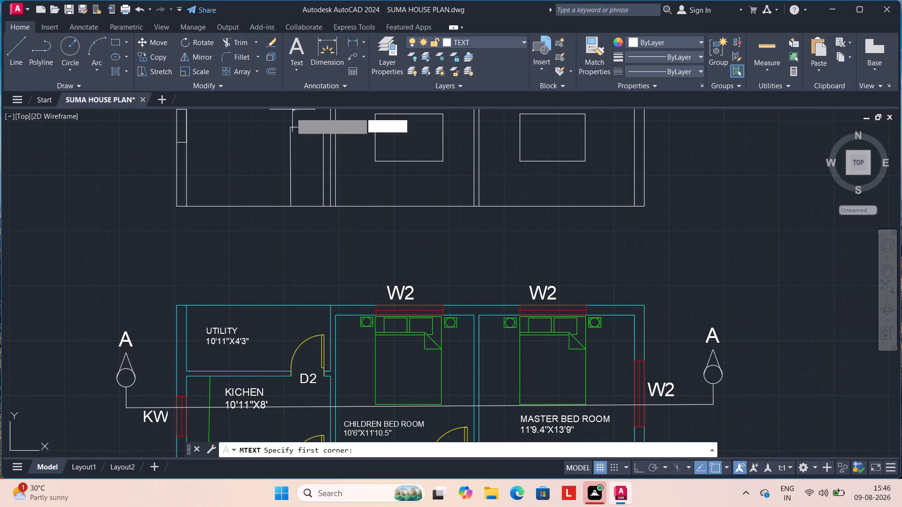
double_click(297, 238)
double_click(297, 238)
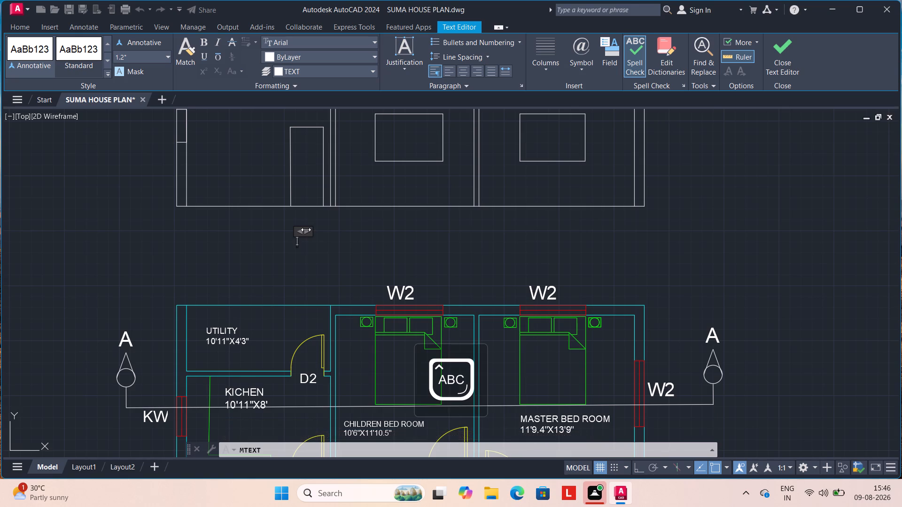
text(SE)
text(CTION)
key(space)
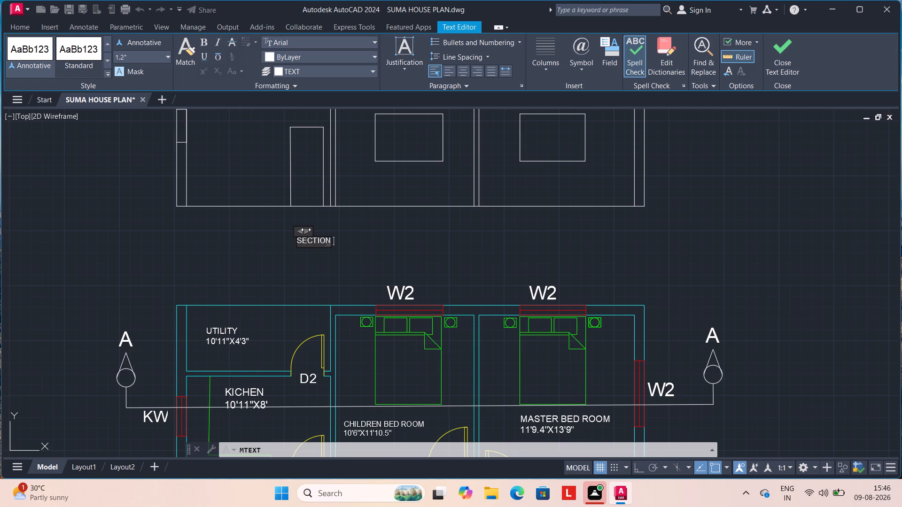
text(A)
key(t)
key(minus)
text(XX)
click(293, 248)
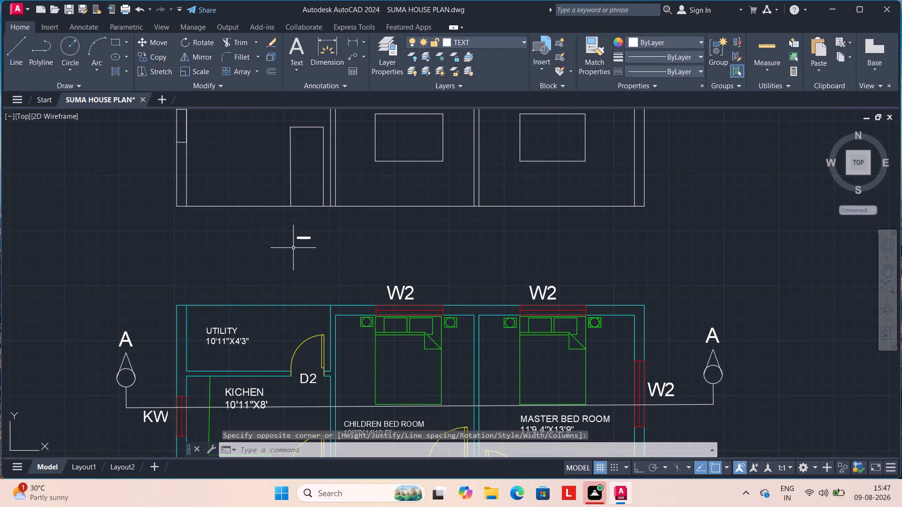
Scale up the "SECTION AT-XX" label until its letters are nearly as tall as the W2 window tags.
scroll(291, 233, up, 2)
click(307, 246)
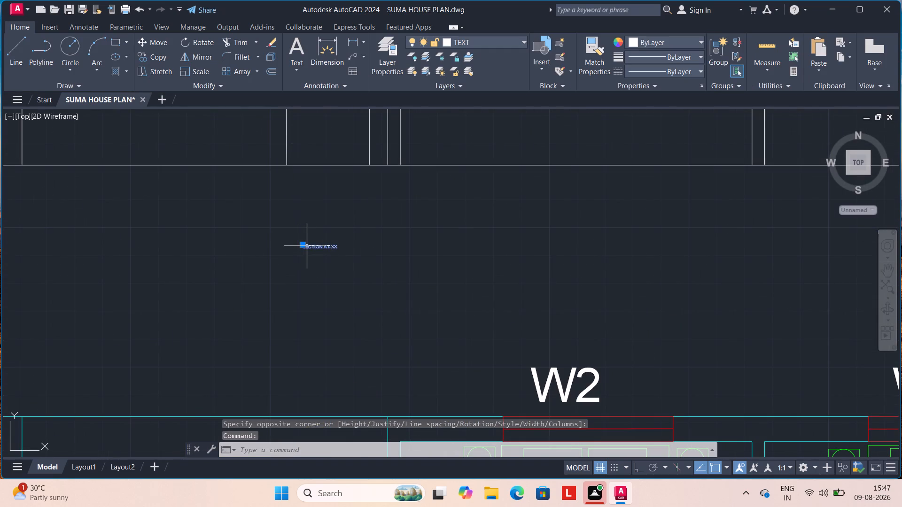
text(SC)
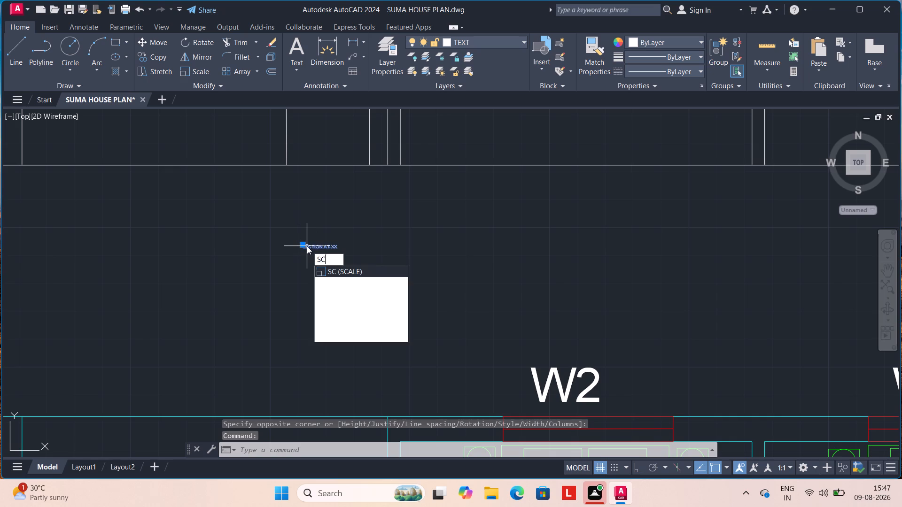
key(Return)
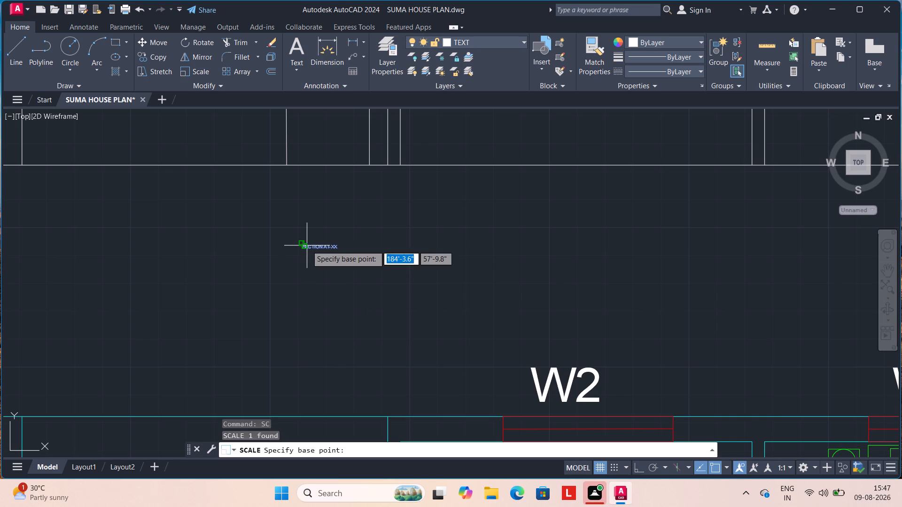
drag(315, 247, 321, 238)
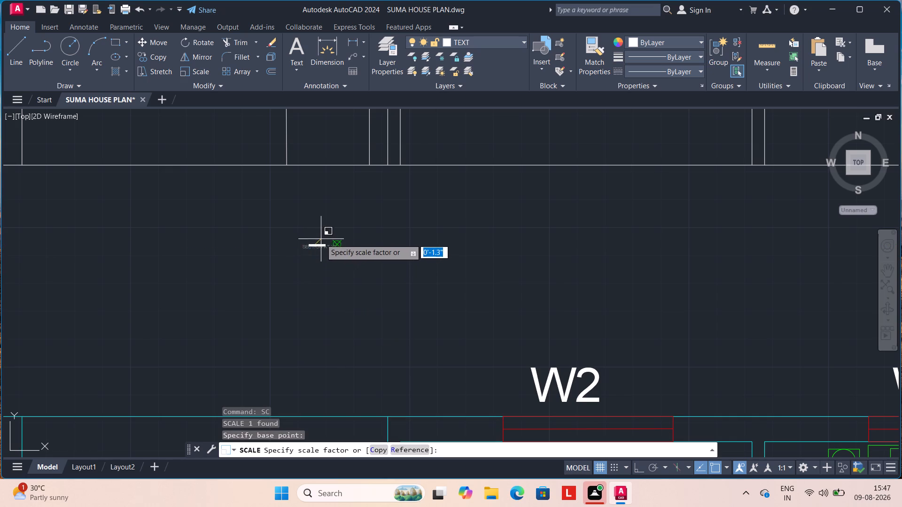
drag(321, 238, 444, 217)
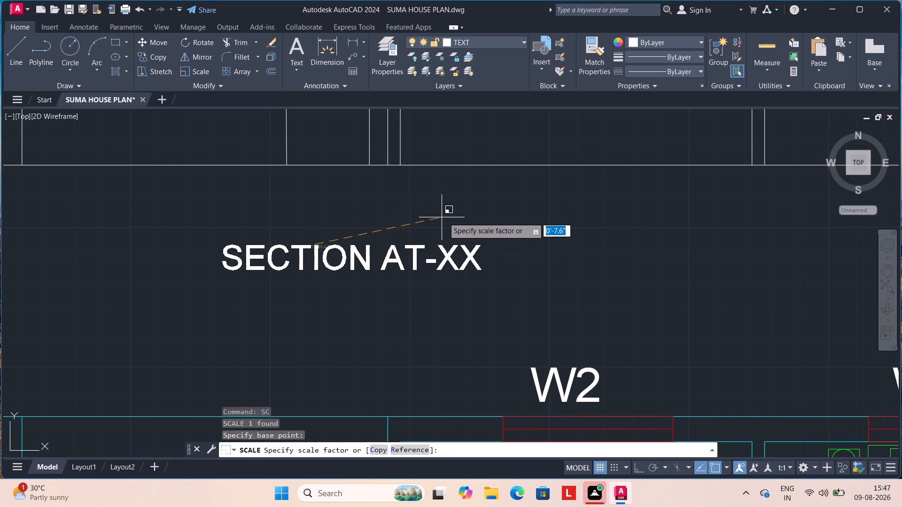
drag(444, 217, 470, 214)
click(470, 214)
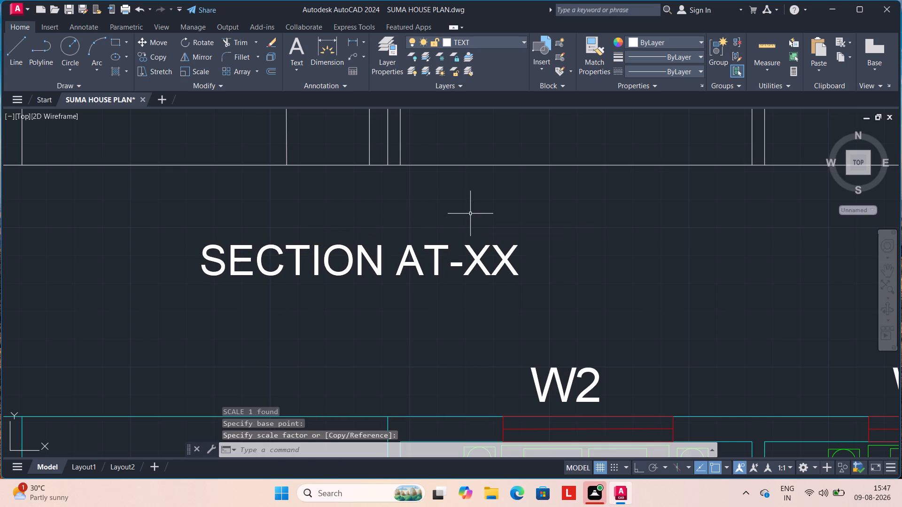
Move the "SECTION AT-XX" label so it sits roughly centred just beneath the section drawing.
scroll(422, 264, down, 3)
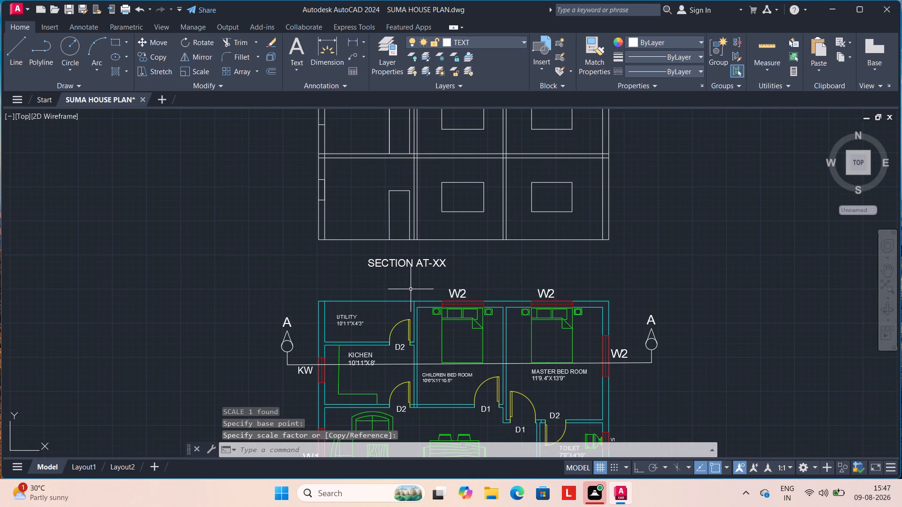
middle_drag(411, 289, 397, 259)
click(393, 231)
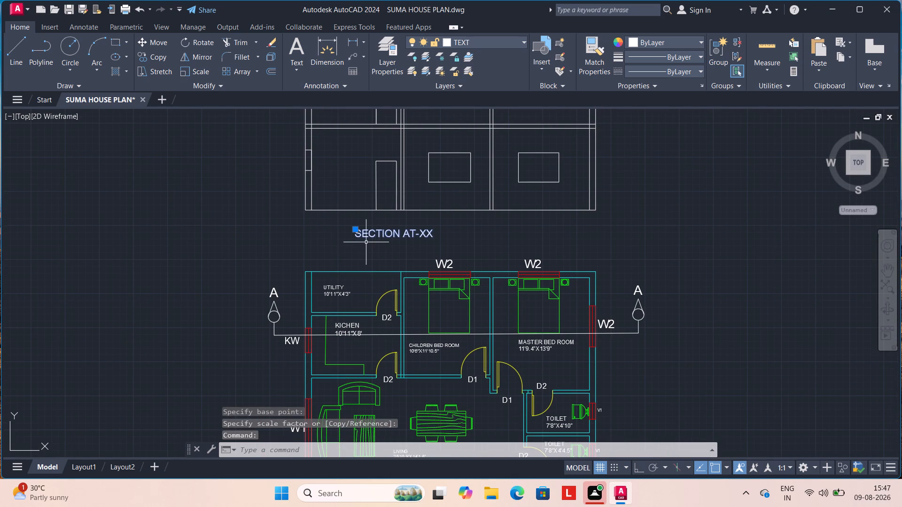
key(m)
key(Return)
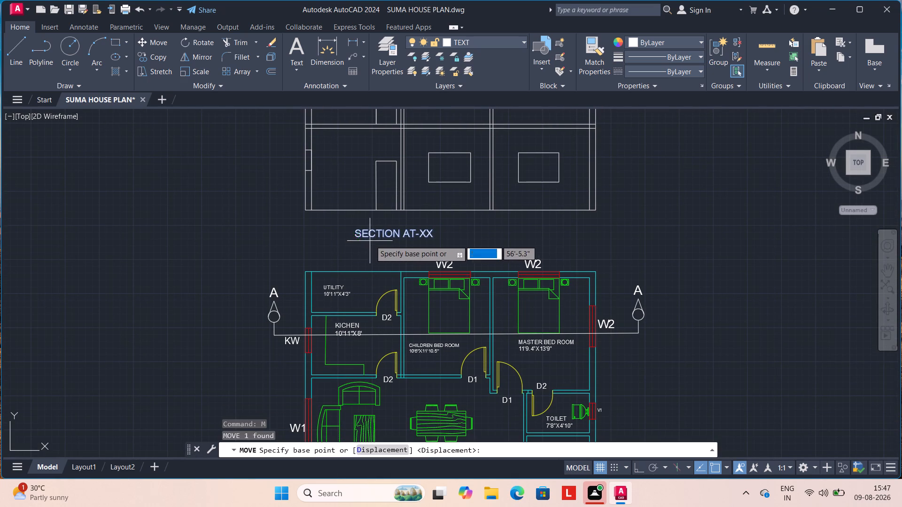
click(377, 235)
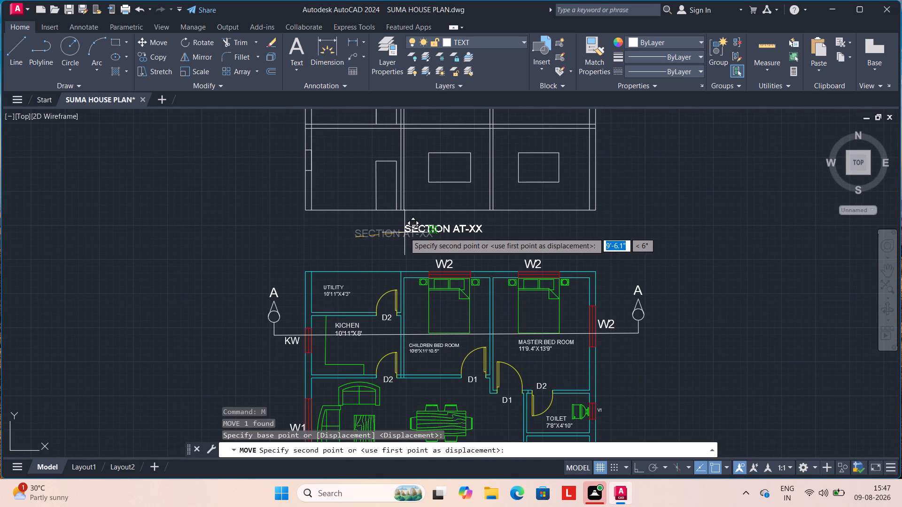
click(404, 232)
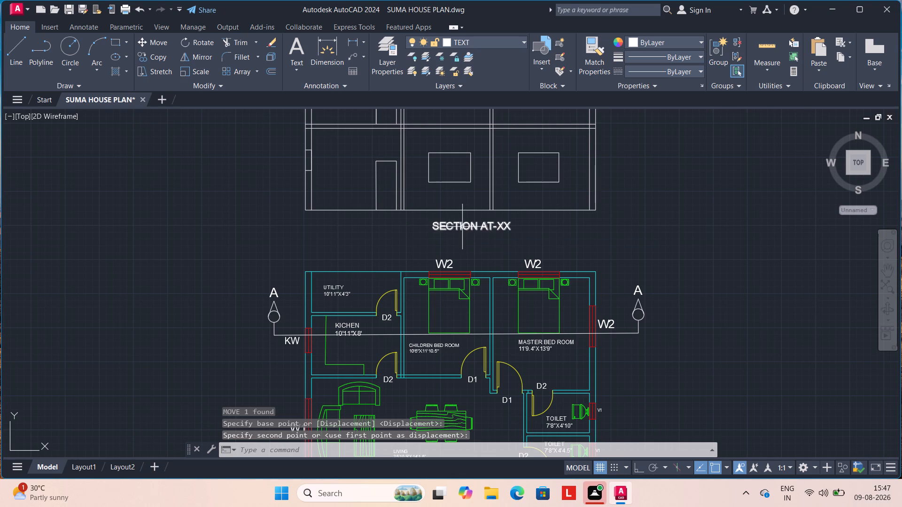
click(462, 227)
key(m)
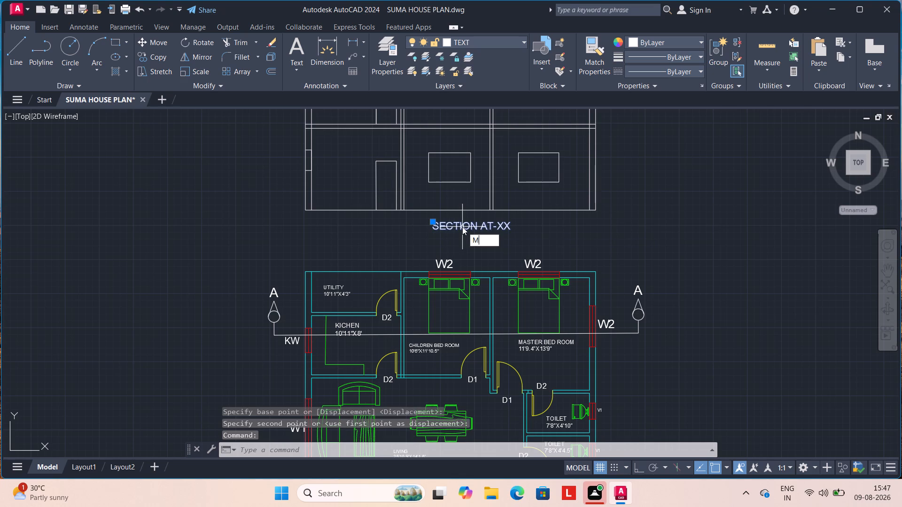
key(Return)
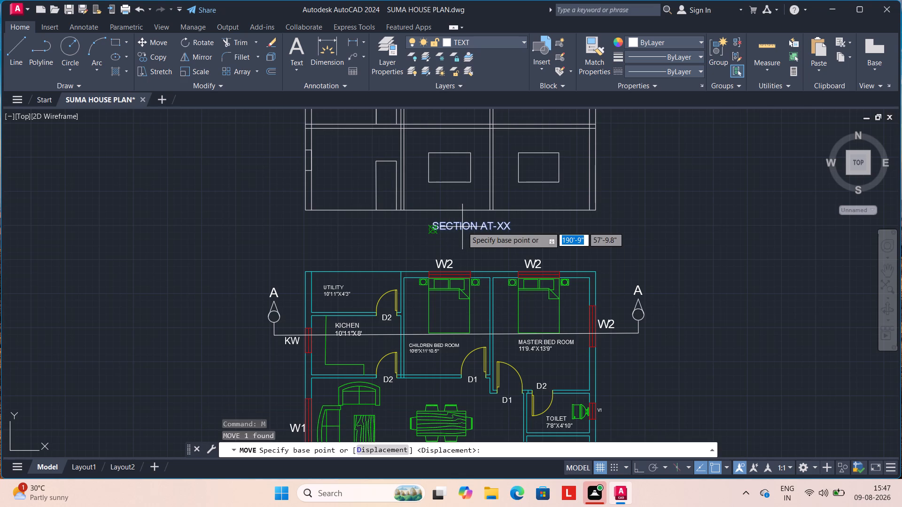
click(464, 227)
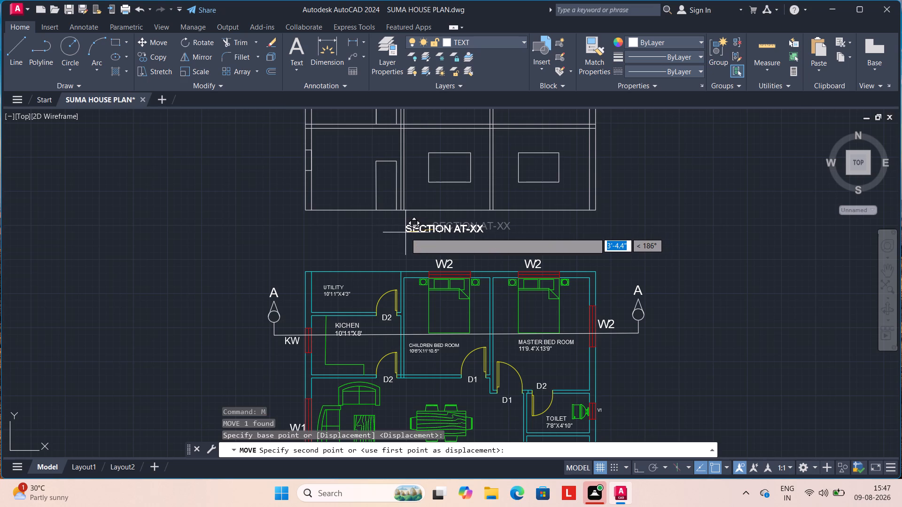
click(405, 232)
Add the multiline text "HOUSE PLAN" below the W1 tag at the bottom of the floor plan under the section.
scroll(422, 249, down, 1)
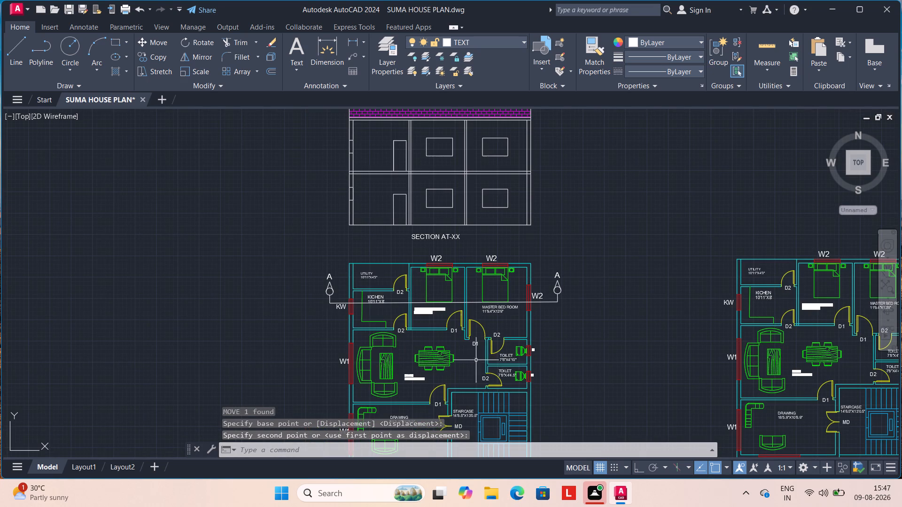
middle_drag(588, 392, 555, 194)
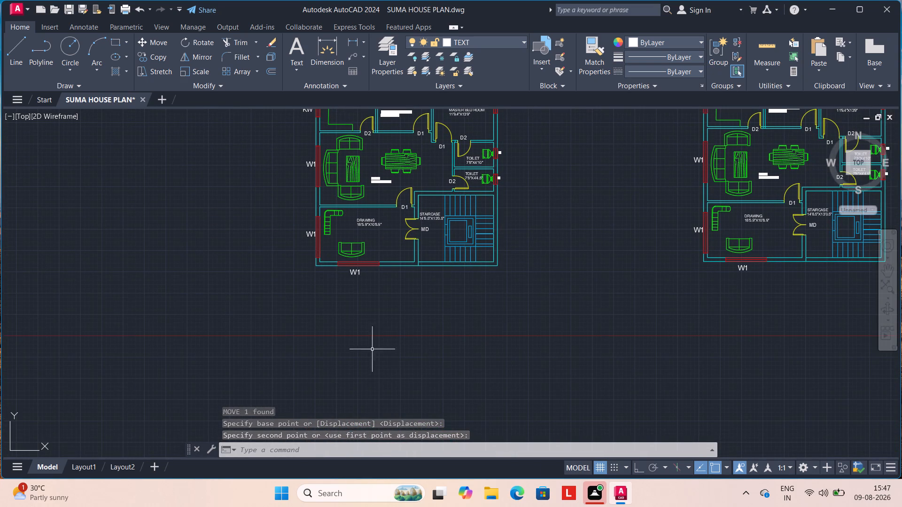
scroll(364, 337, down, 1)
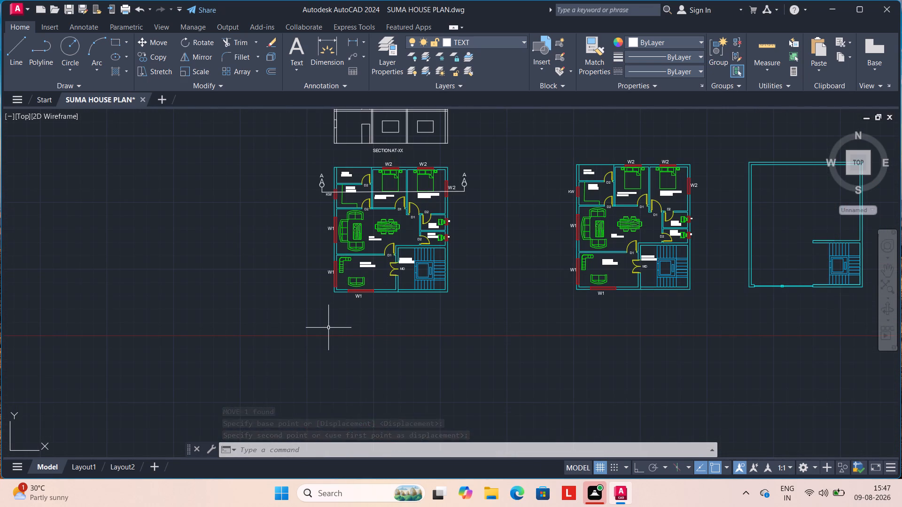
click(297, 70)
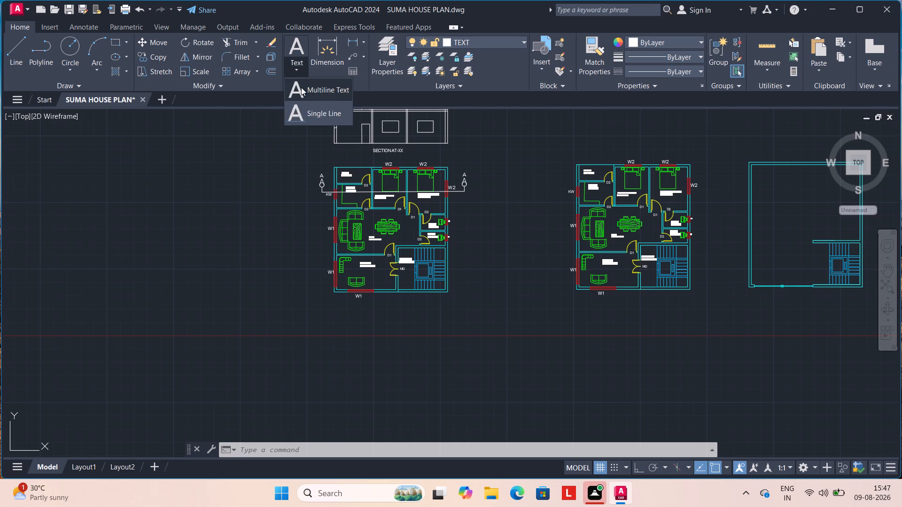
click(302, 88)
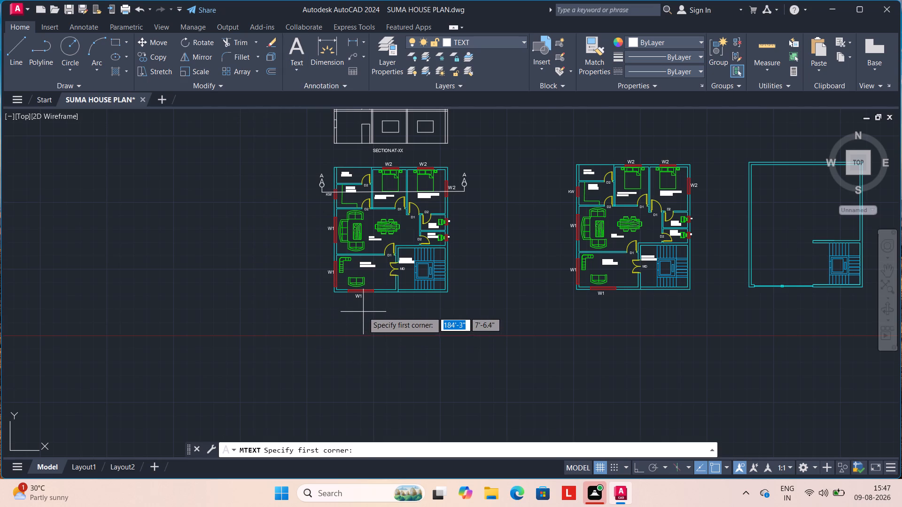
double_click(363, 312)
double_click(363, 312)
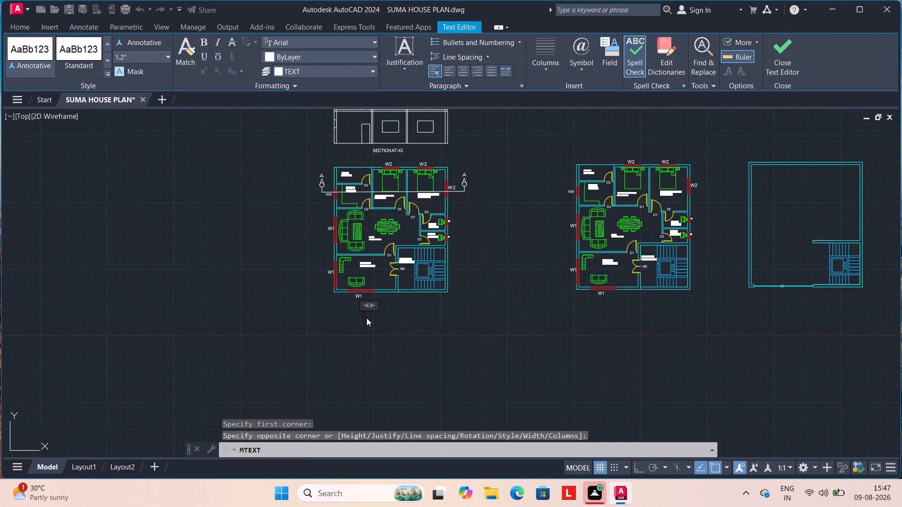
text(HOUSE)
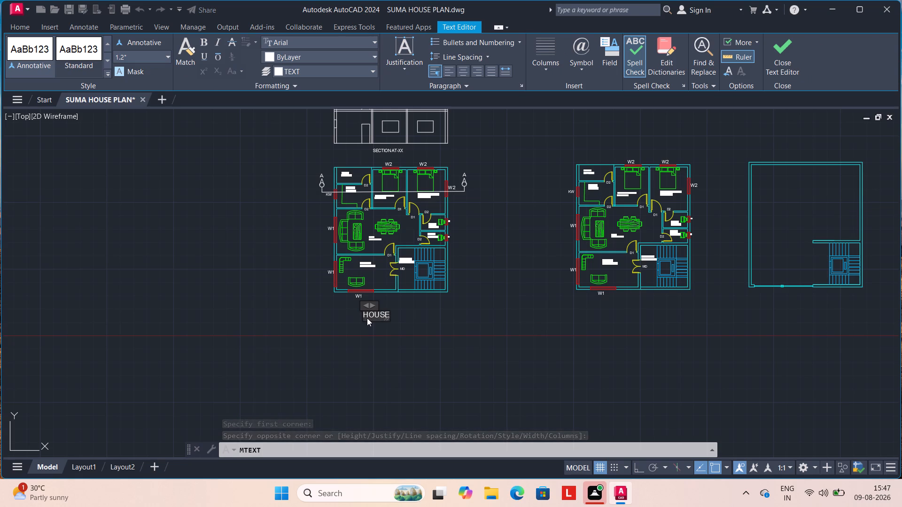
key(space)
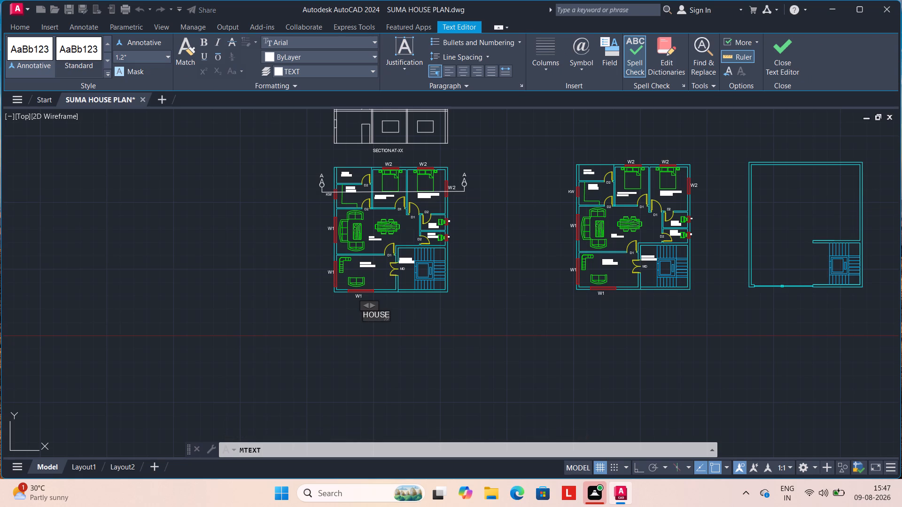
text(PLAN)
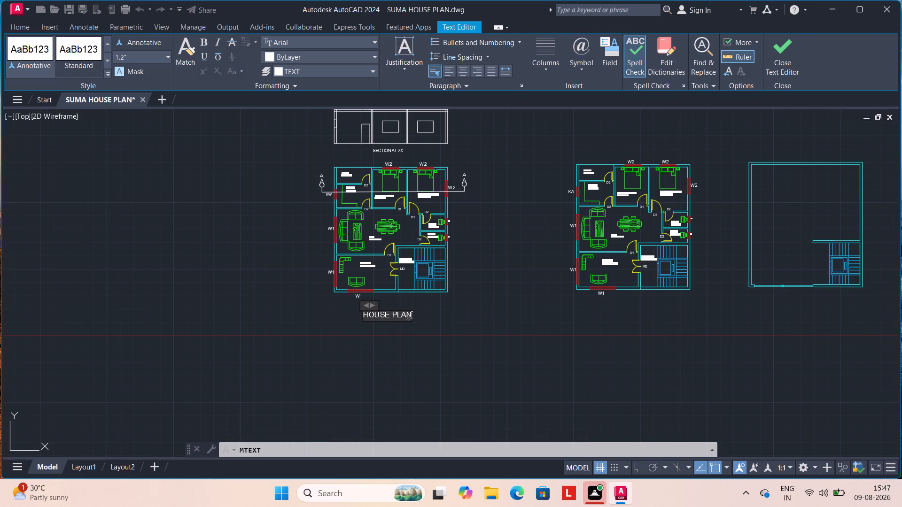
click(367, 318)
click(414, 316)
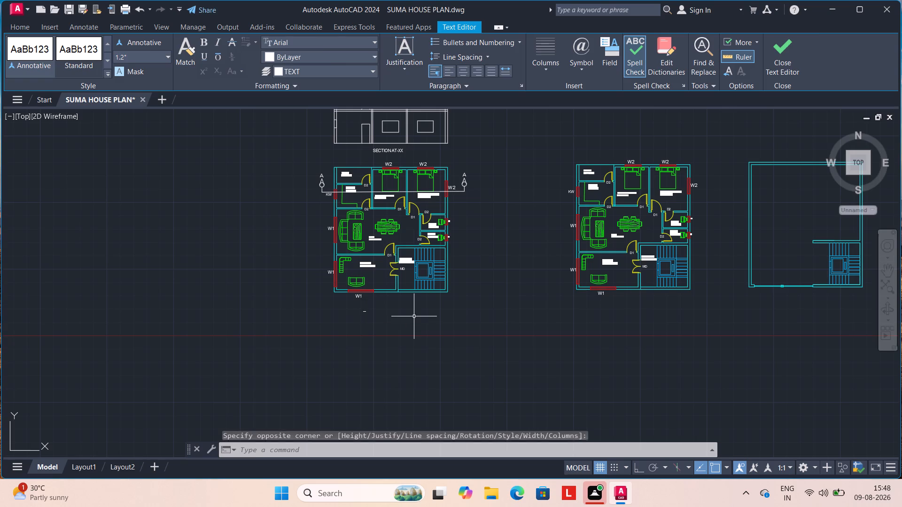
Scale up the "HOUSE PLAN" text until its letters are about twice as tall as the W1 tag.
scroll(384, 317, up, 2)
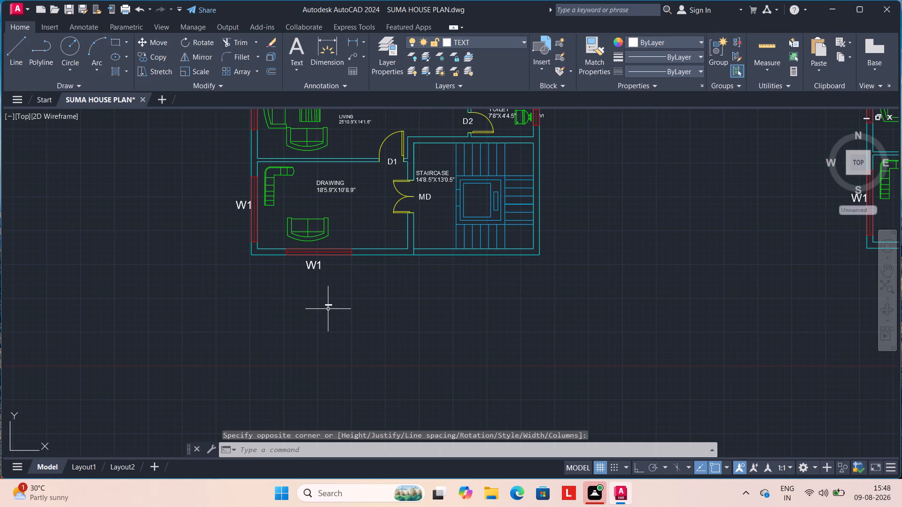
click(330, 306)
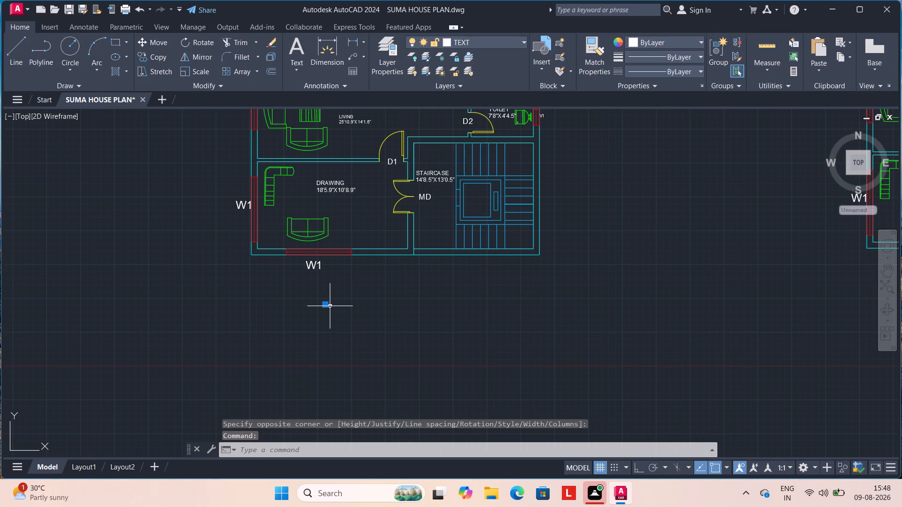
text(SC)
key(Return)
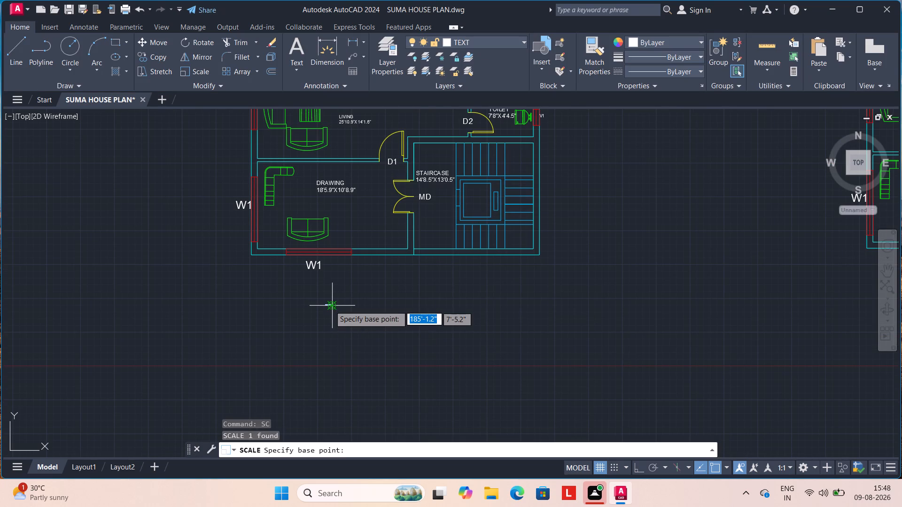
drag(330, 306, 336, 305)
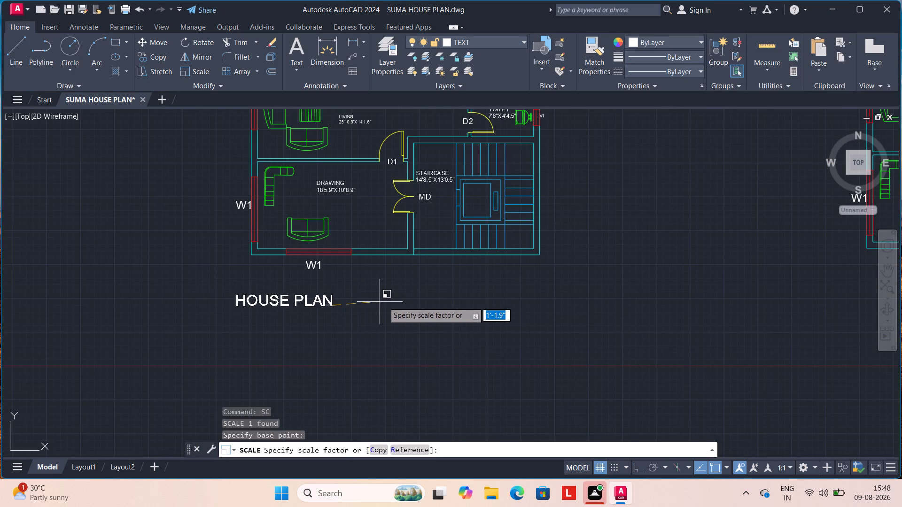
click(402, 299)
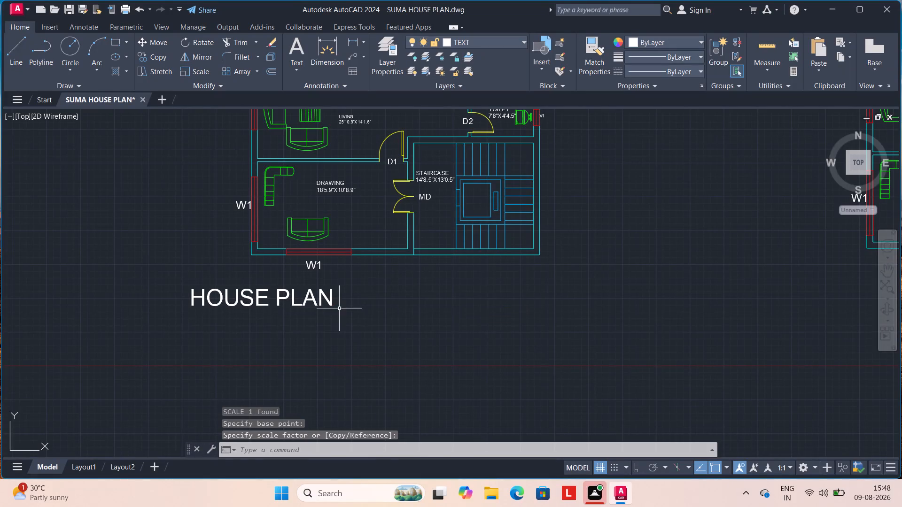
Move the "HOUSE PLAN" title so it sits roughly centred beneath the floor plan's bottom wall.
click(292, 303)
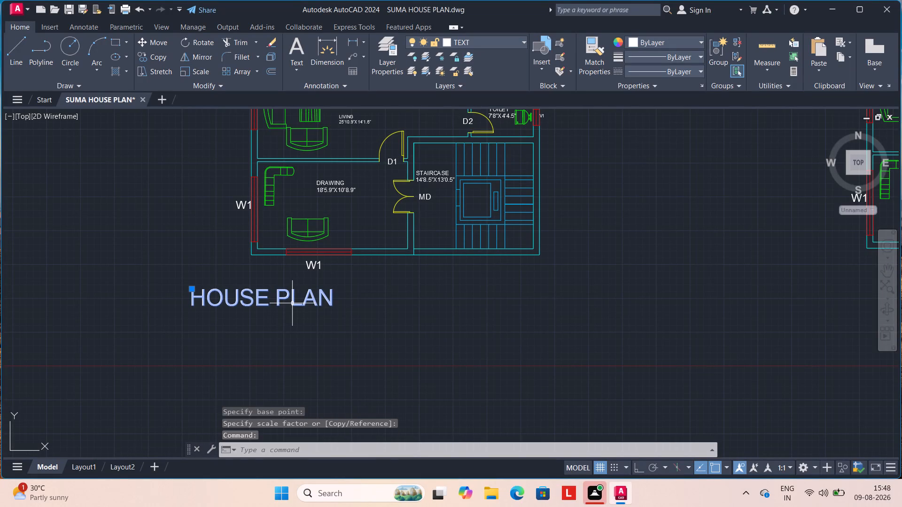
key(m)
key(Return)
click(292, 303)
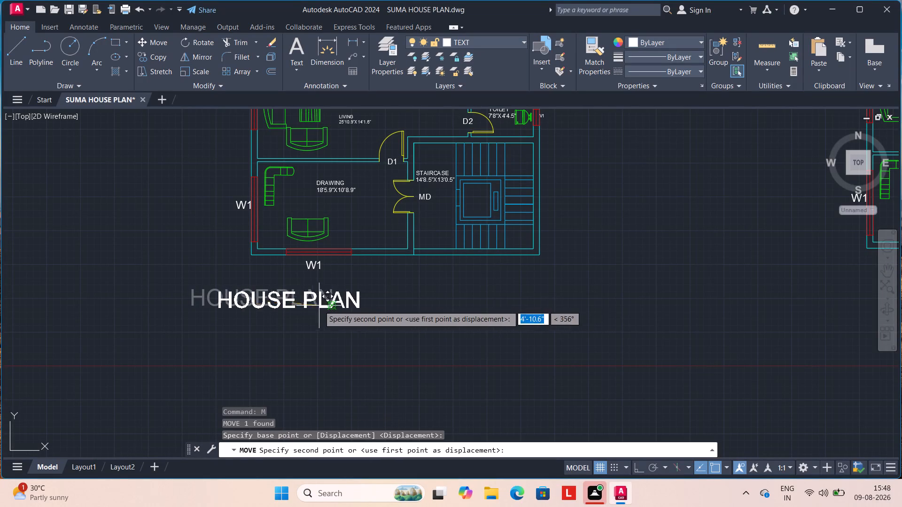
click(417, 296)
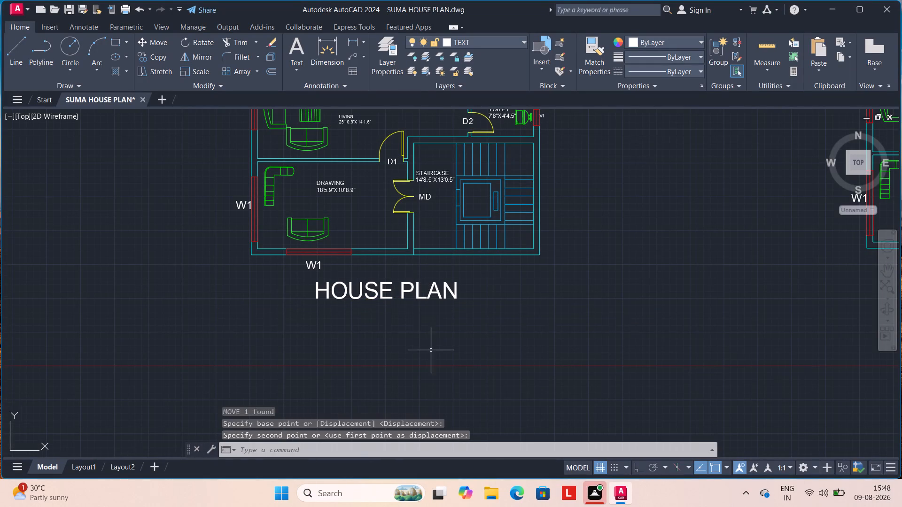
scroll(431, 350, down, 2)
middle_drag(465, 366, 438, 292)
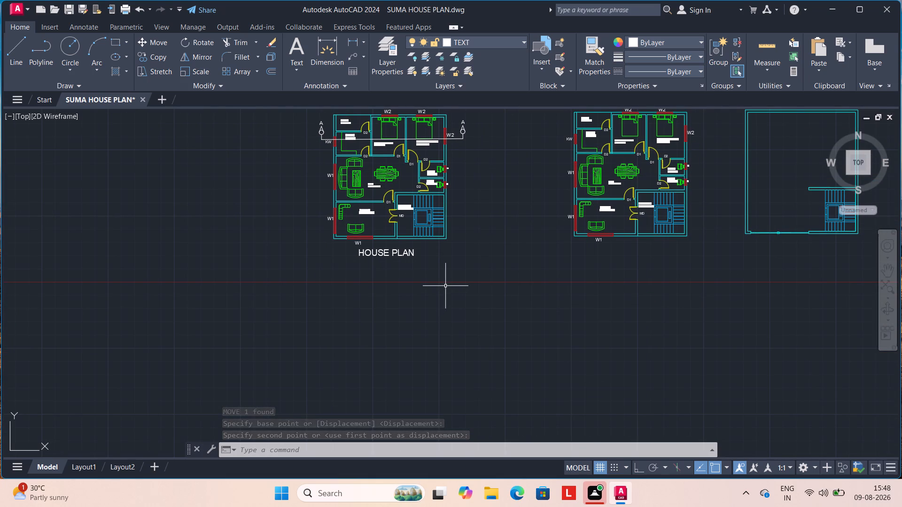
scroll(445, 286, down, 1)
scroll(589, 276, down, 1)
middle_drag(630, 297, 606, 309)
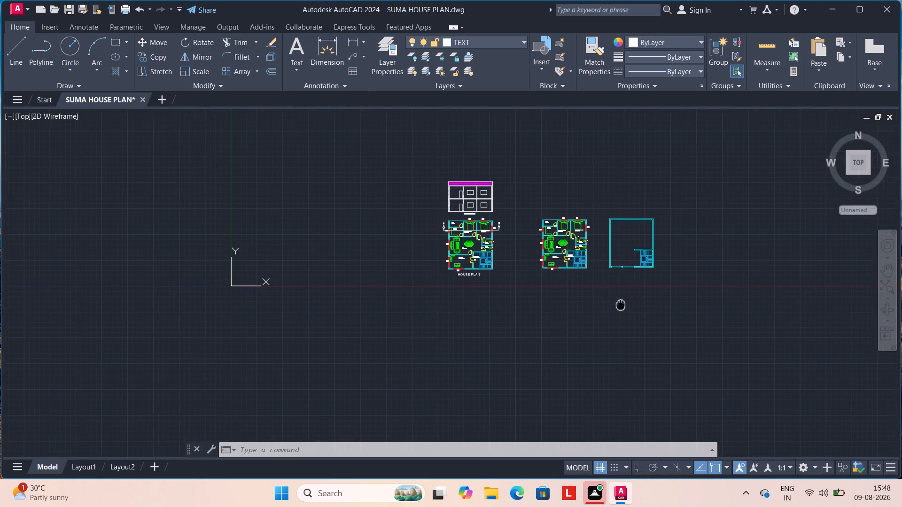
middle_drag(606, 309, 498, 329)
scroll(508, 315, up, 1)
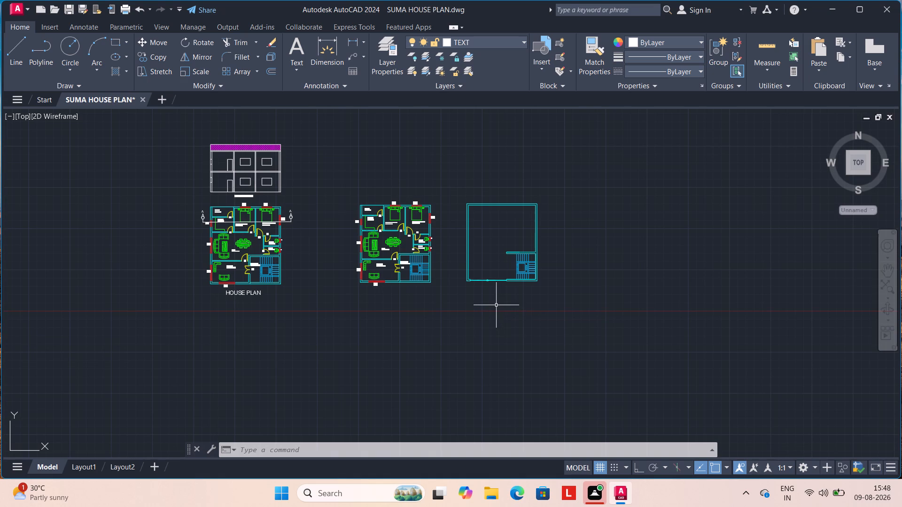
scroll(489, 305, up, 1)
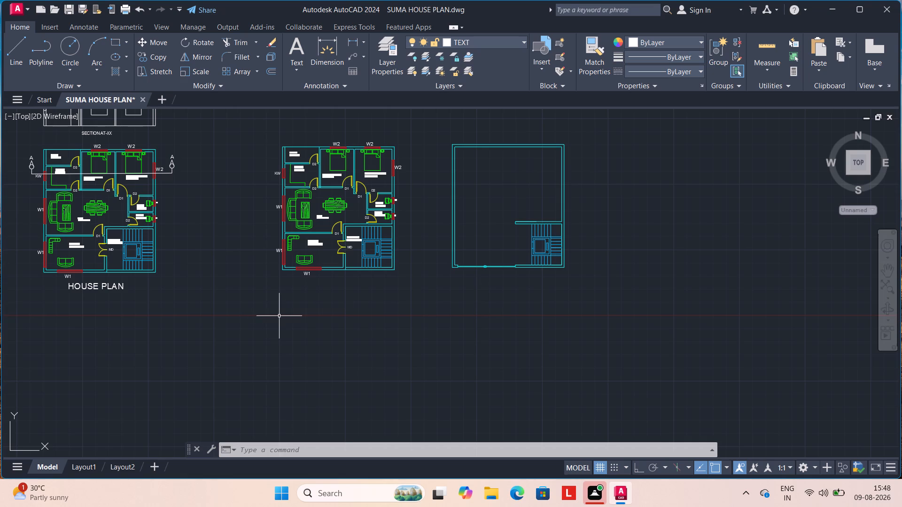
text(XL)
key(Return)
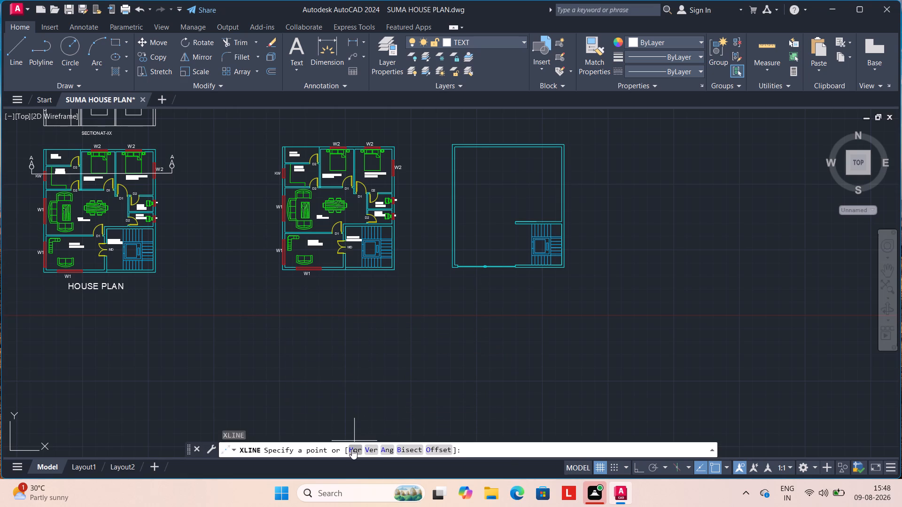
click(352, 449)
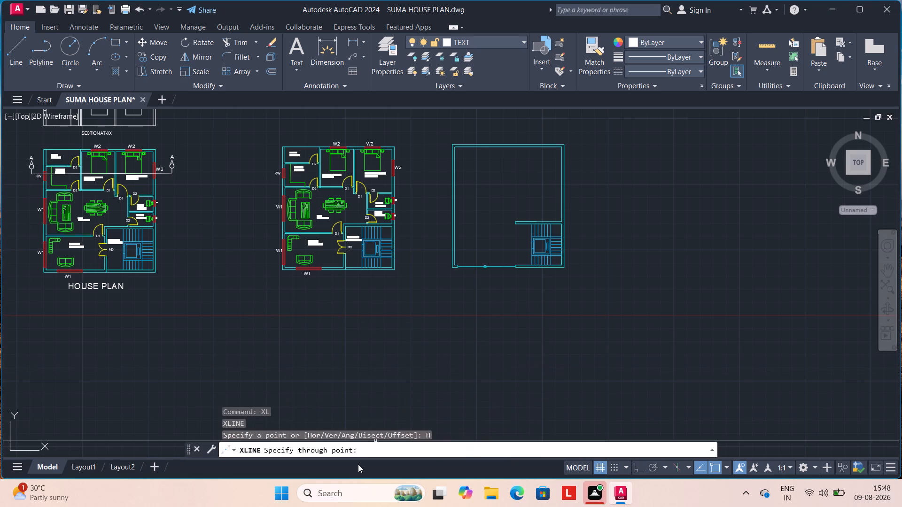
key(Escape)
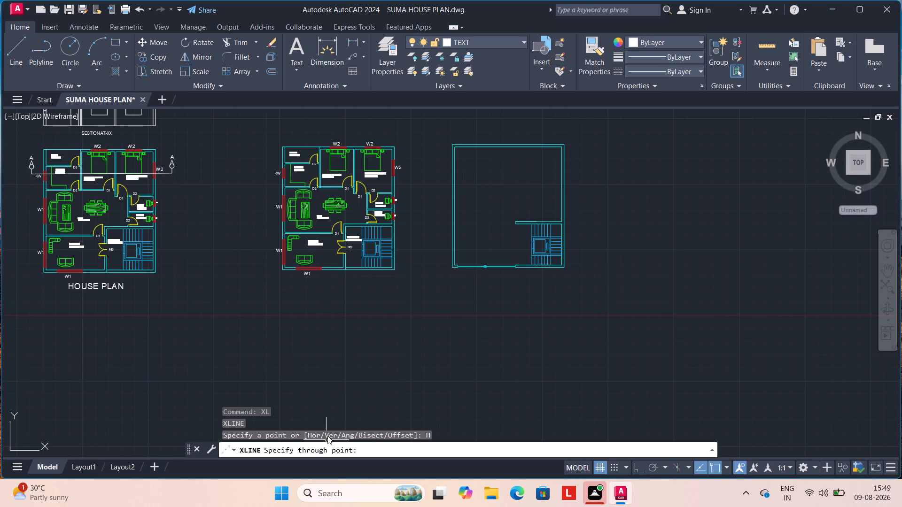
Draw vertical construction lines at the unfurnished plan's left outer wall face, both ends of its bottom-wall opening and both sides of the opening's middle post.
text(XL)
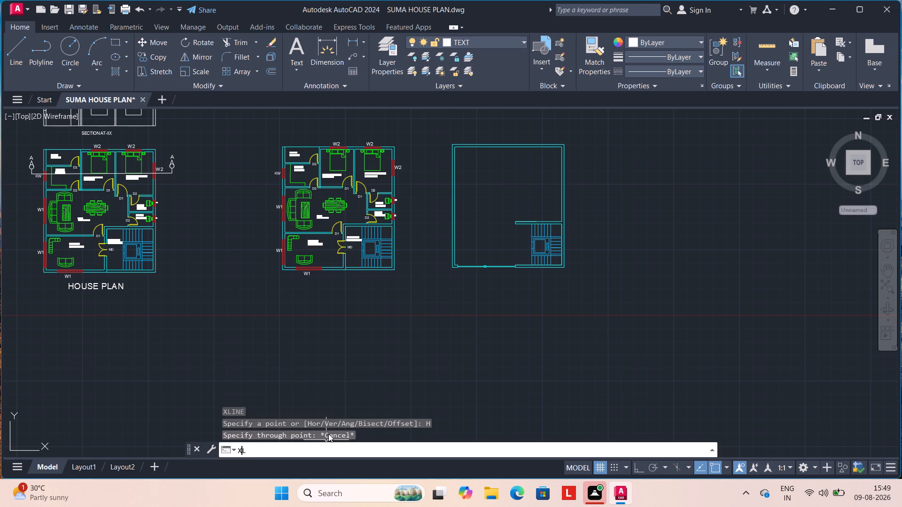
key(Return)
click(367, 451)
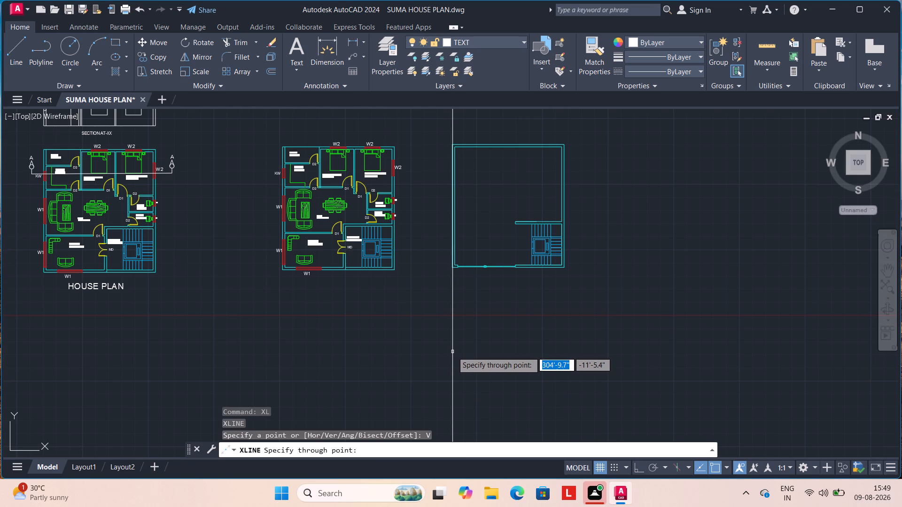
click(452, 352)
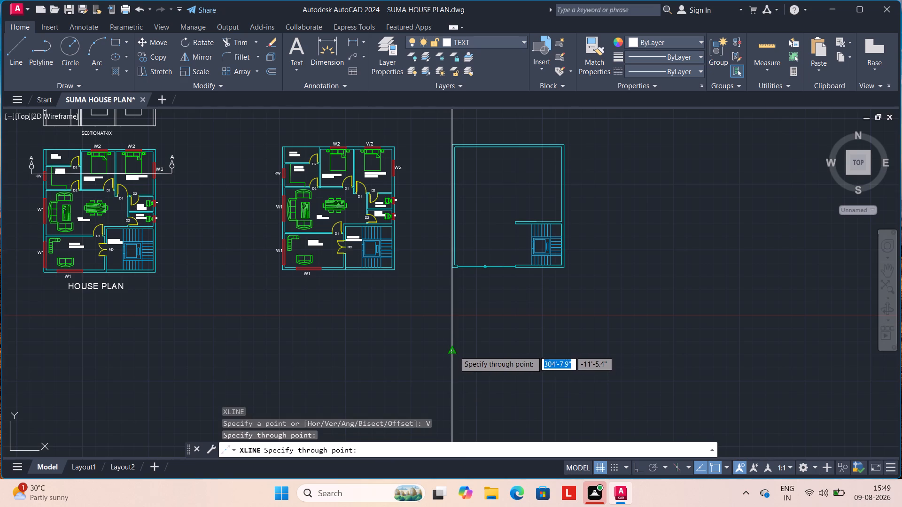
scroll(458, 349, up, 1)
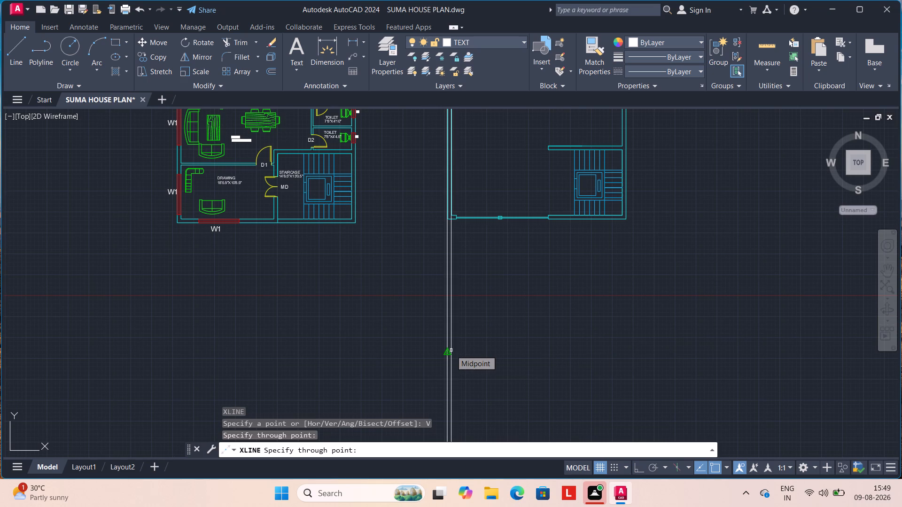
click(451, 350)
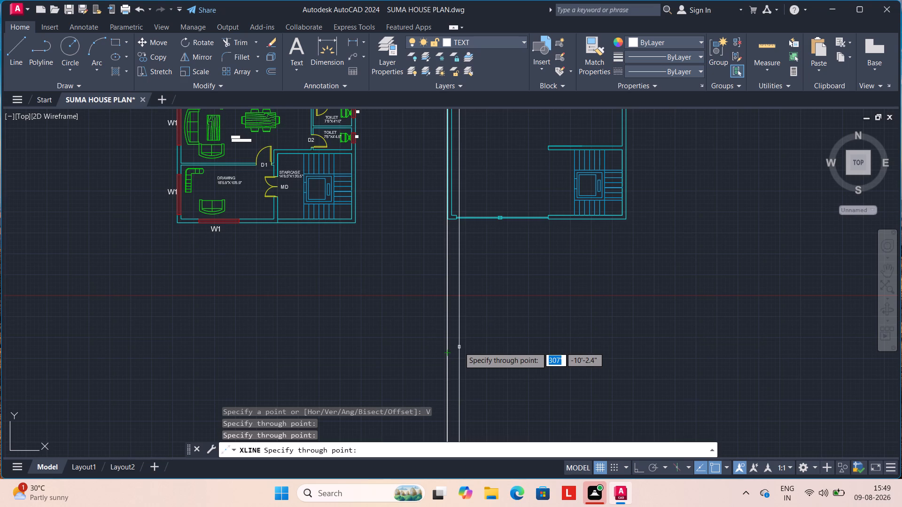
scroll(459, 347, up, 1)
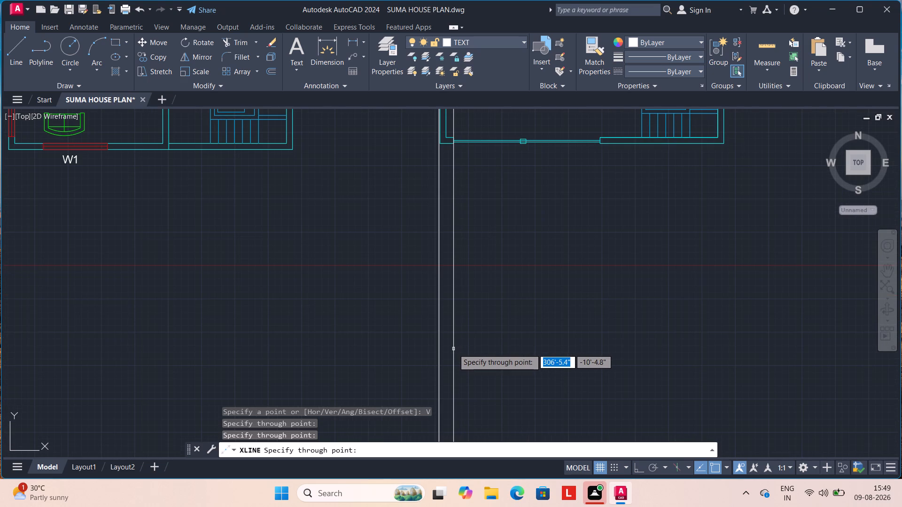
click(453, 349)
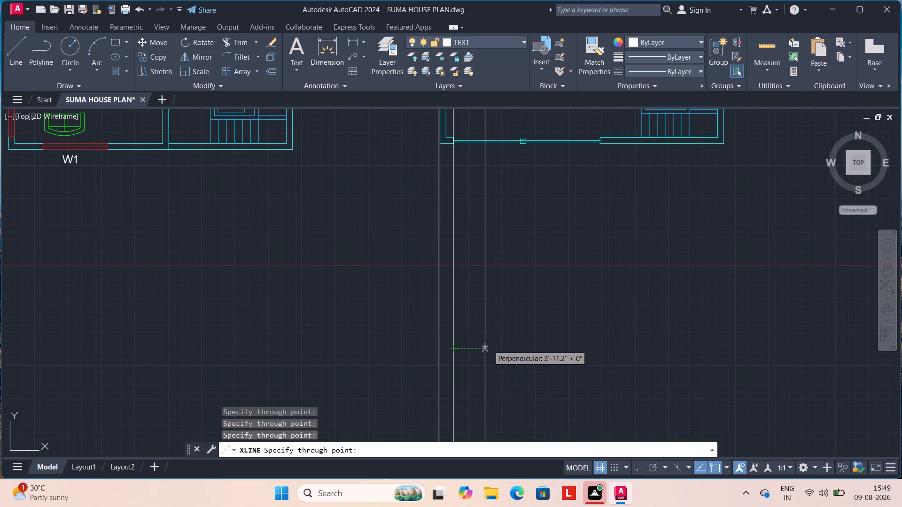
click(520, 338)
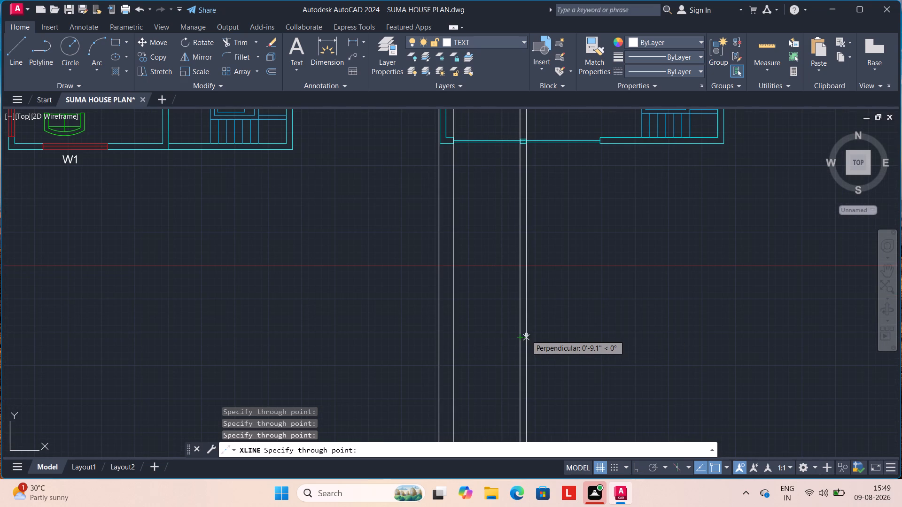
click(526, 335)
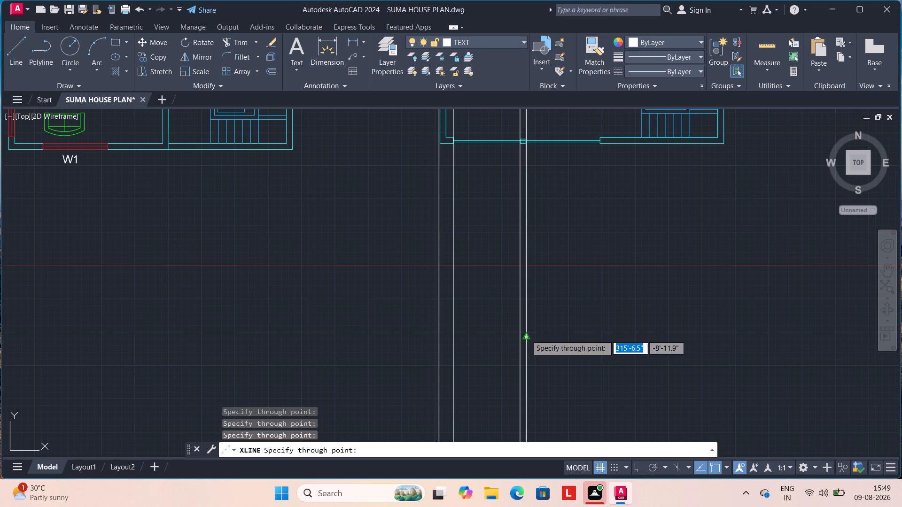
click(600, 313)
Add vertical construction lines through the inner and outer faces of the unfurnished plan's right wall beside the staircase.
scroll(632, 311, down, 1)
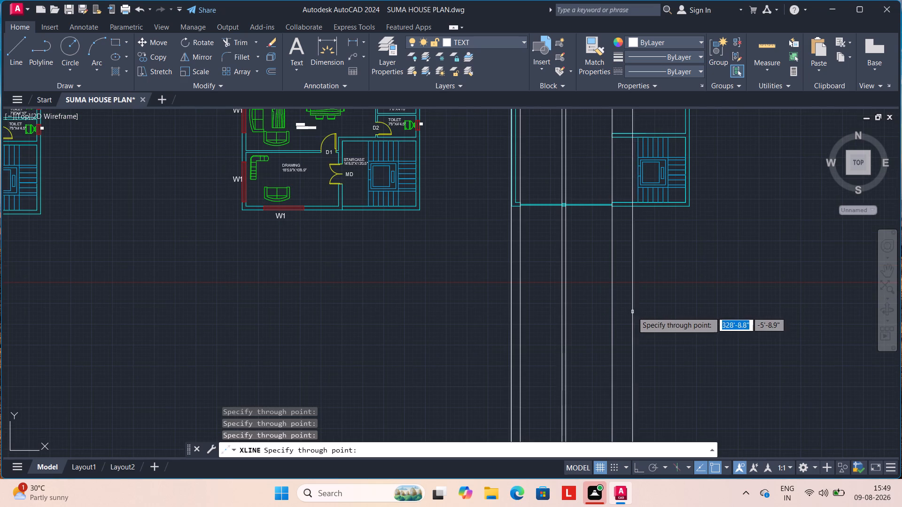
middle_drag(639, 320, 504, 395)
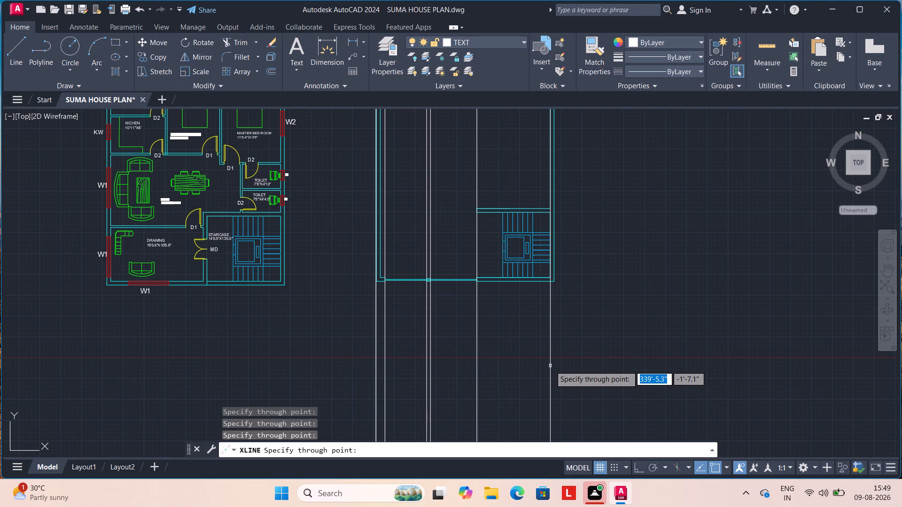
click(550, 366)
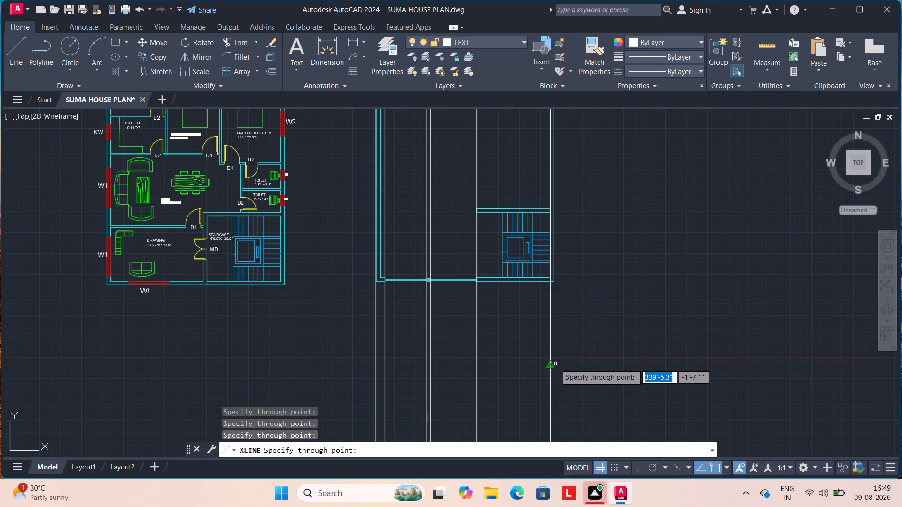
click(554, 364)
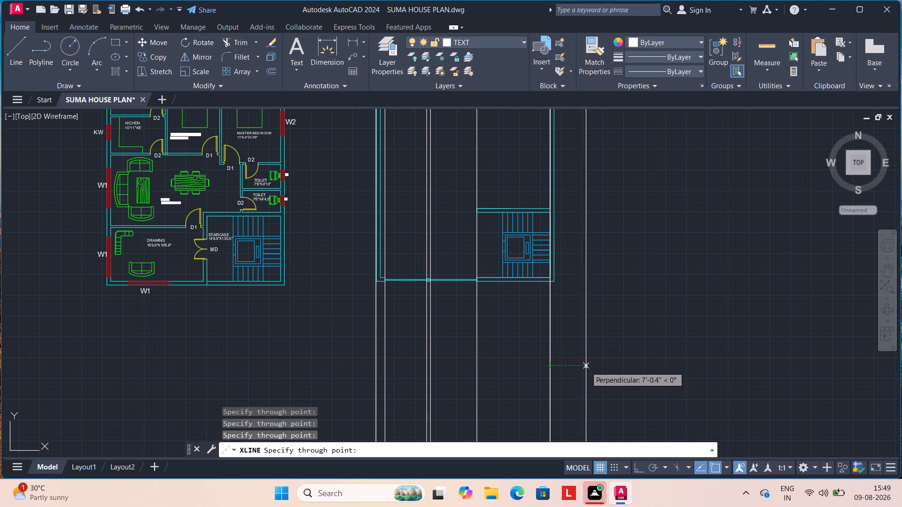
scroll(563, 366, up, 2)
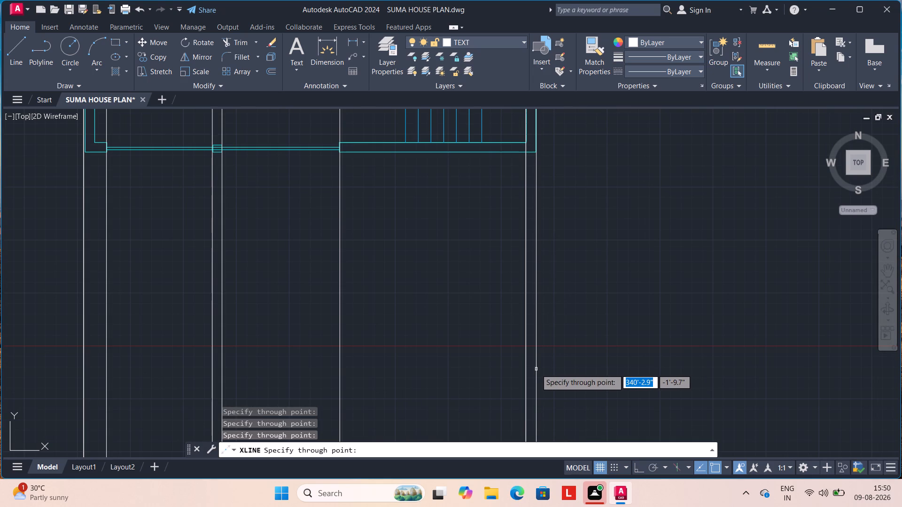
click(536, 369)
scroll(578, 369, down, 1)
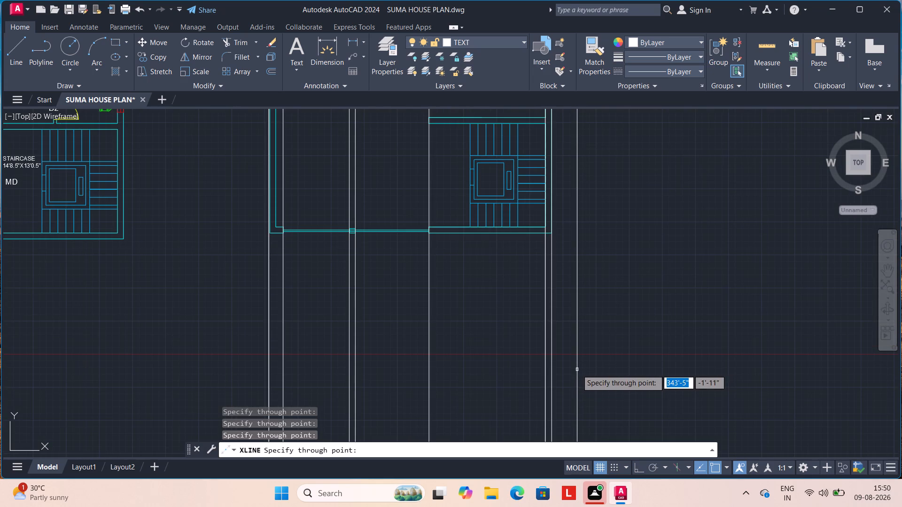
key(Escape)
Delete the two overlapping vertical construction lines at the outer face of the unfurnished plan's left wall.
scroll(288, 328, up, 1)
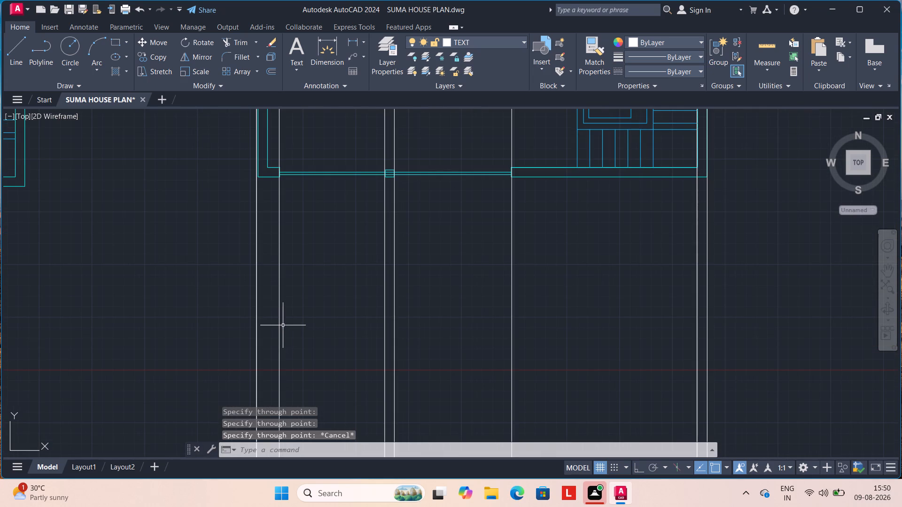
click(257, 303)
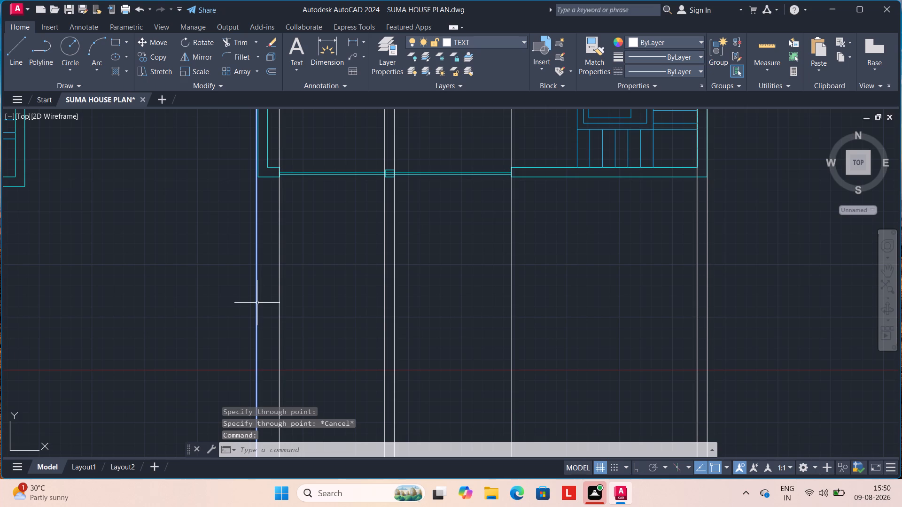
key(Delete)
click(257, 303)
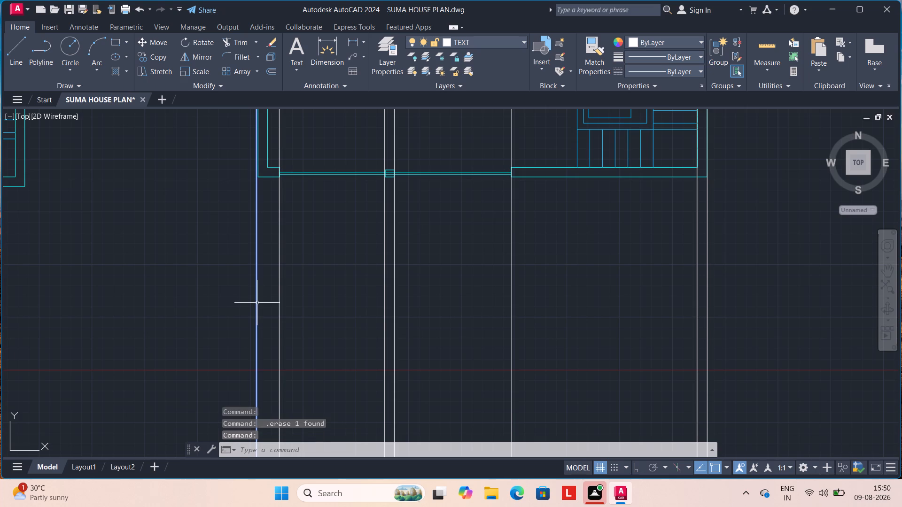
key(Delete)
Examine how the vertical construction lines align with the unfurnished plan's right wall beside the staircase.
scroll(265, 303, down, 1)
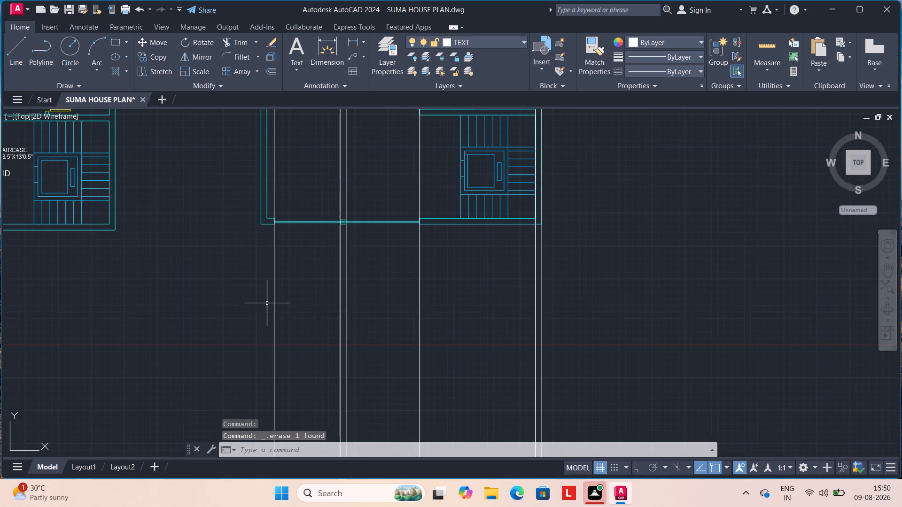
scroll(526, 280, up, 2)
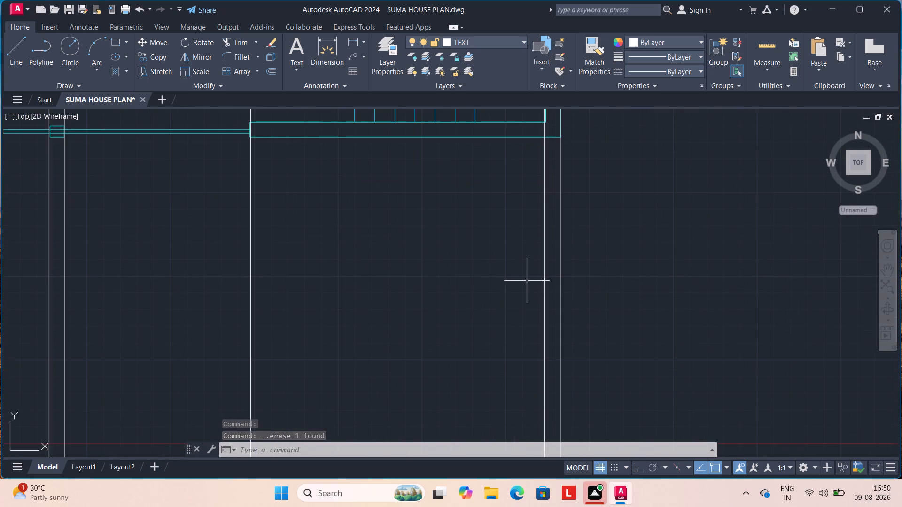
scroll(527, 282, up, 1)
scroll(528, 282, down, 1)
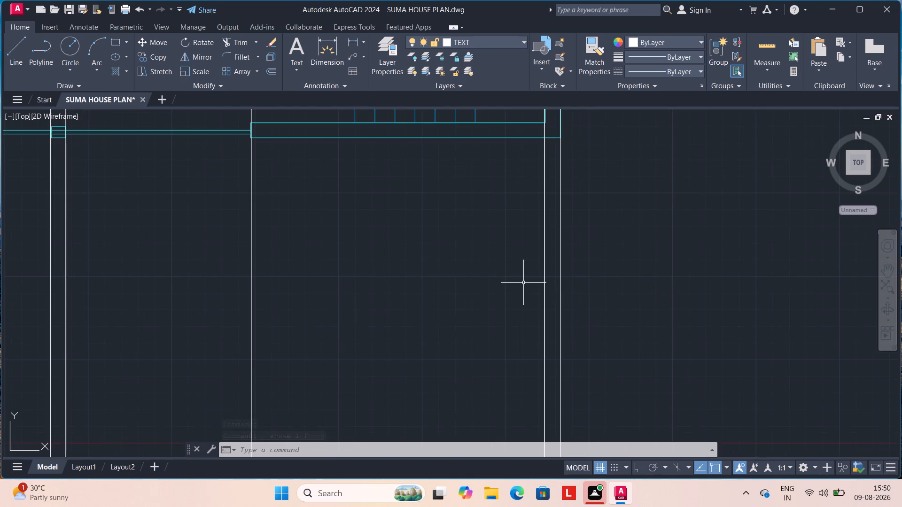
scroll(497, 283, down, 2)
scroll(545, 162, up, 3)
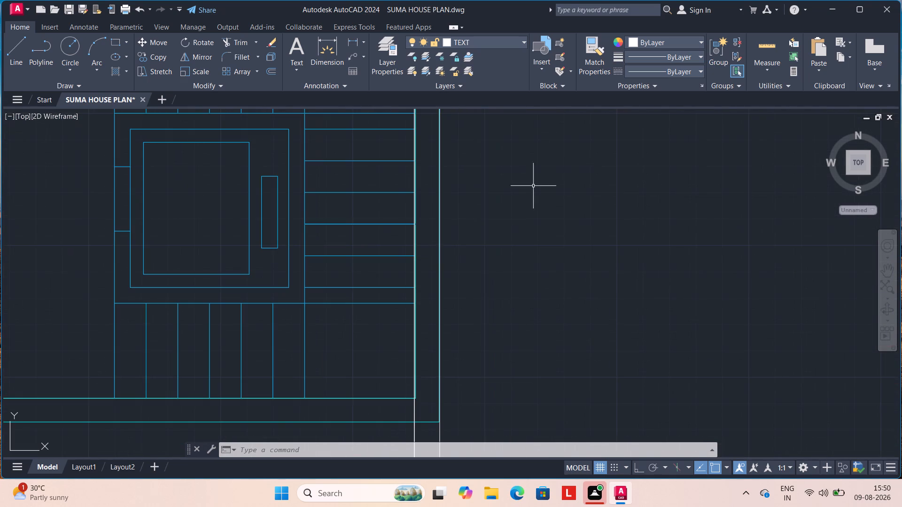
scroll(401, 325, up, 1)
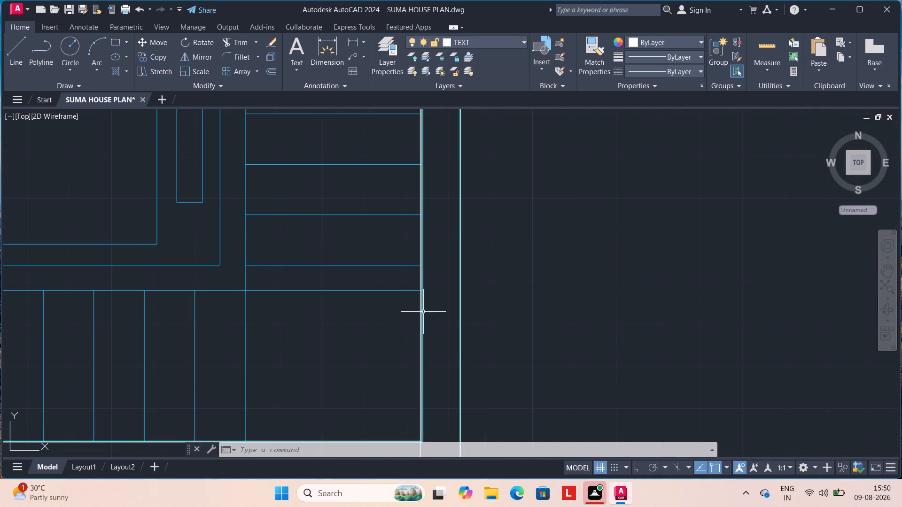
scroll(423, 312, down, 1)
scroll(474, 330, down, 3)
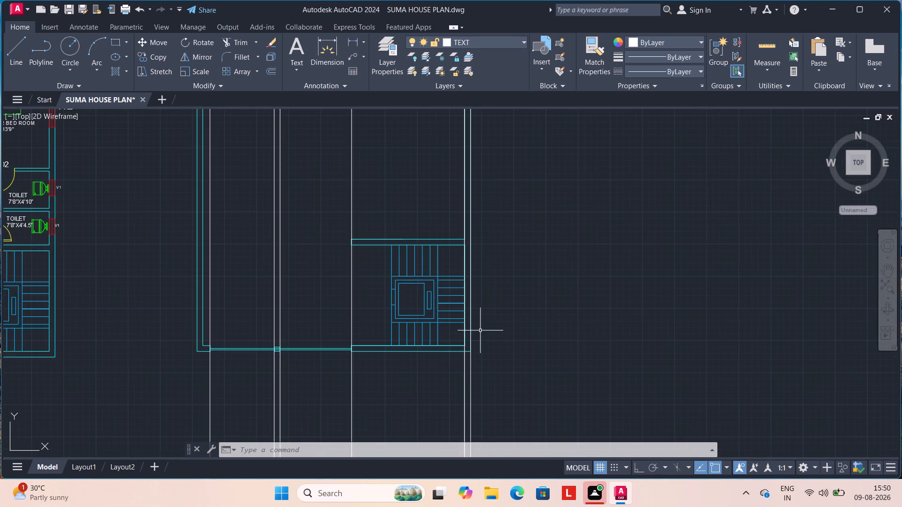
scroll(480, 330, down, 3)
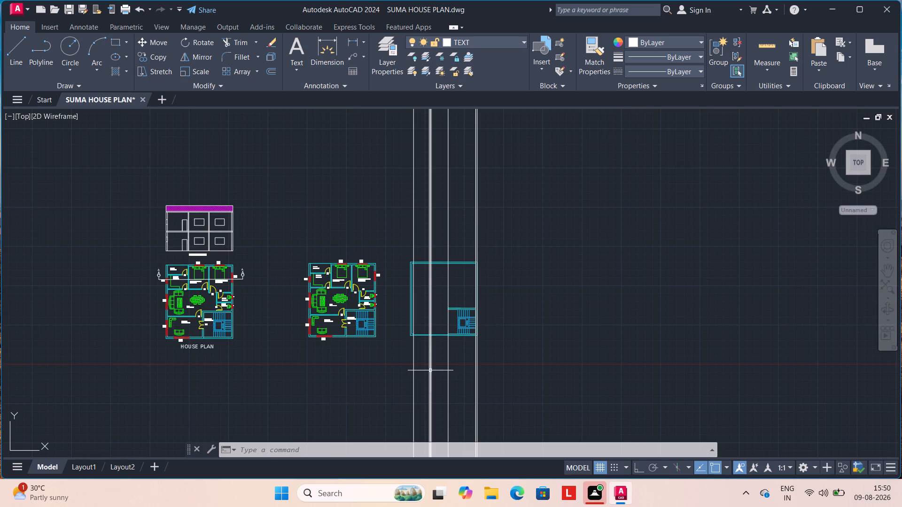
Draw vertical construction lines through the outer and inner faces of the unfurnished plan's left wall.
scroll(433, 368, up, 2)
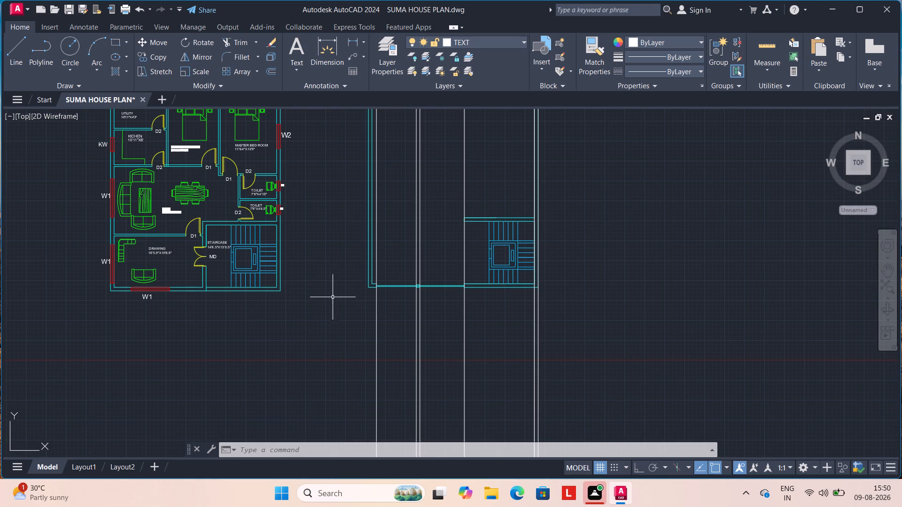
middle_drag(352, 264, 392, 305)
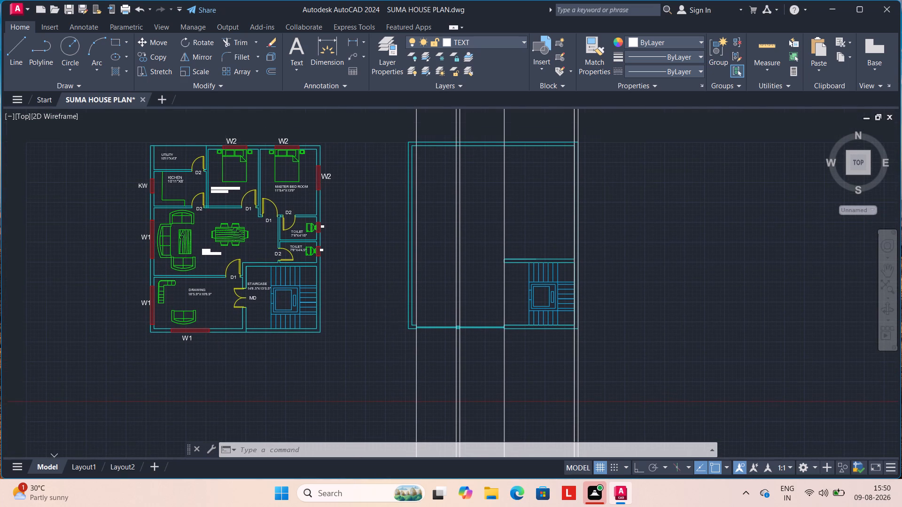
text(XL)
key(Return)
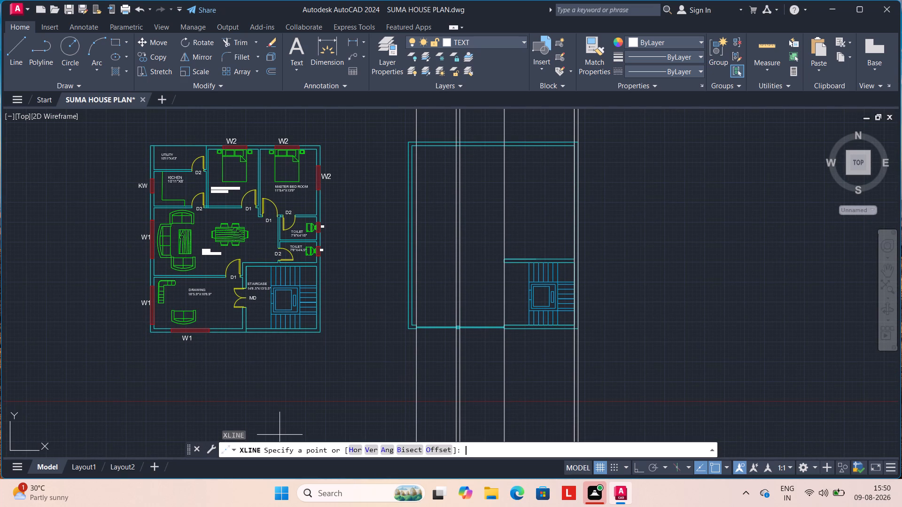
click(371, 446)
click(408, 421)
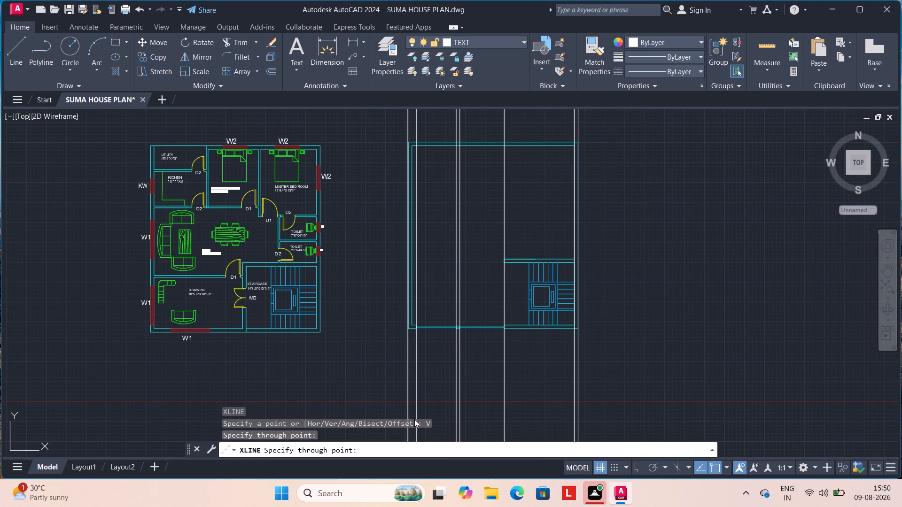
scroll(409, 418, up, 2)
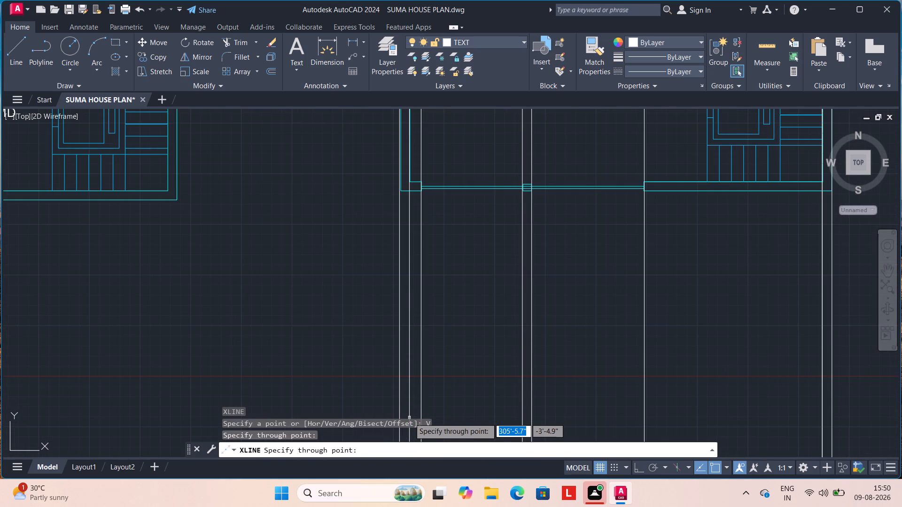
click(410, 417)
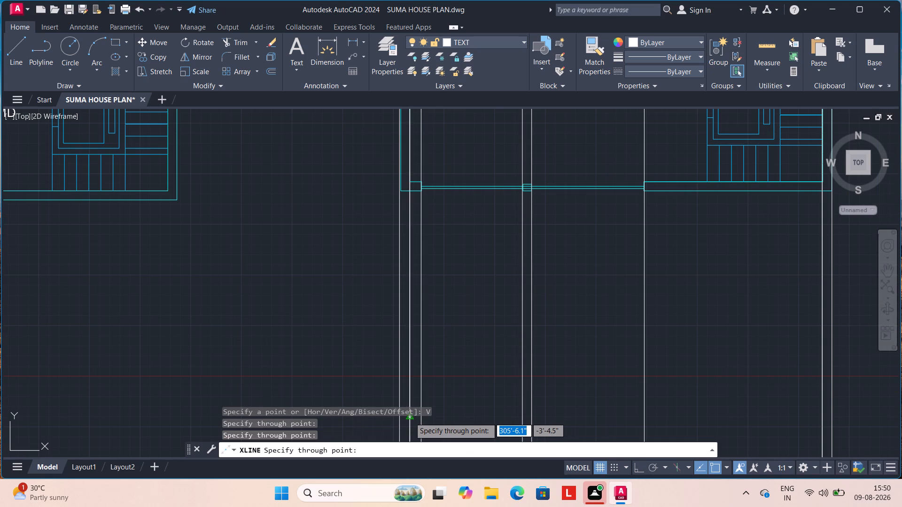
key(Escape)
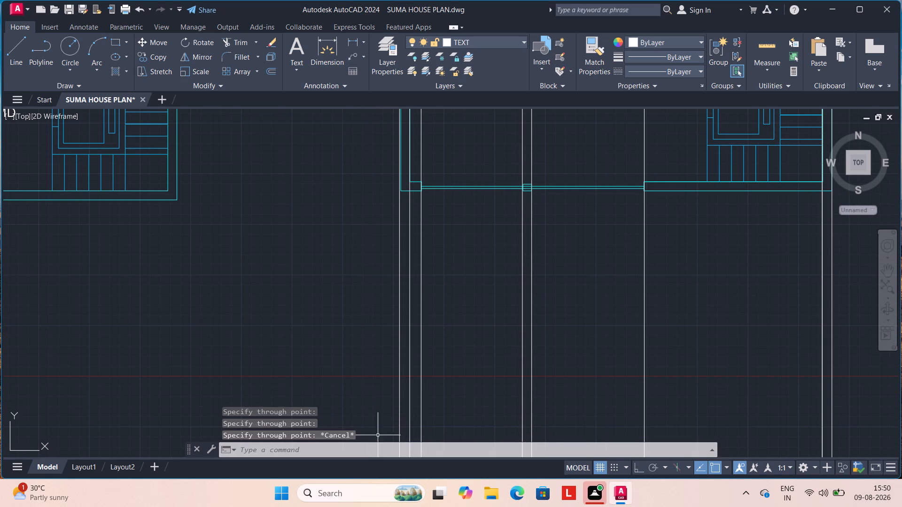
Delete the misplaced vertical construction line at the outer face of the unfurnished plan's left wall.
click(401, 412)
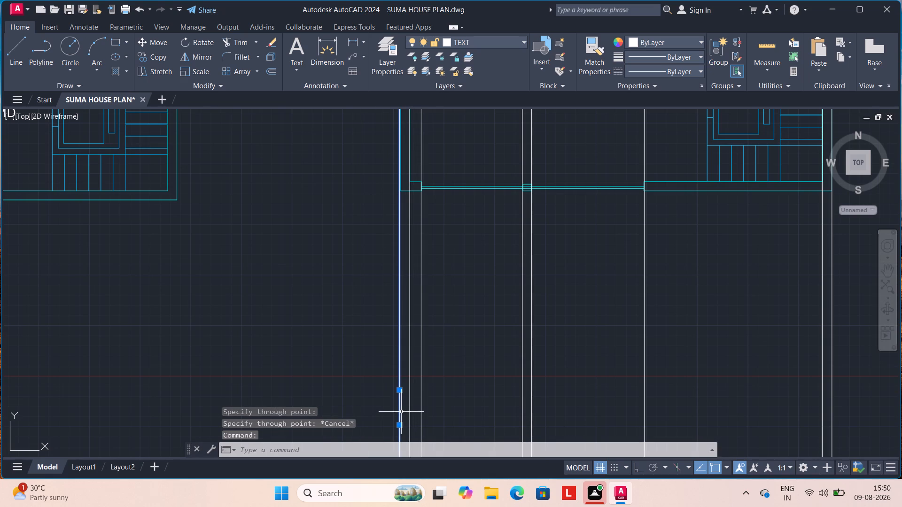
key(Delete)
Redraw the vertical construction line along the outer face of the unfurnished plan's left wall.
scroll(401, 412, down, 1)
middle_drag(384, 389, 376, 460)
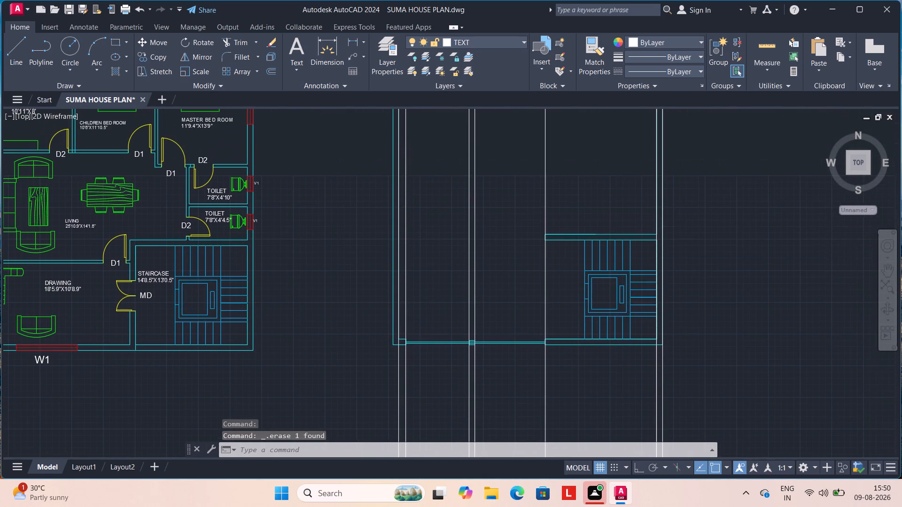
text(XL)
key(Return)
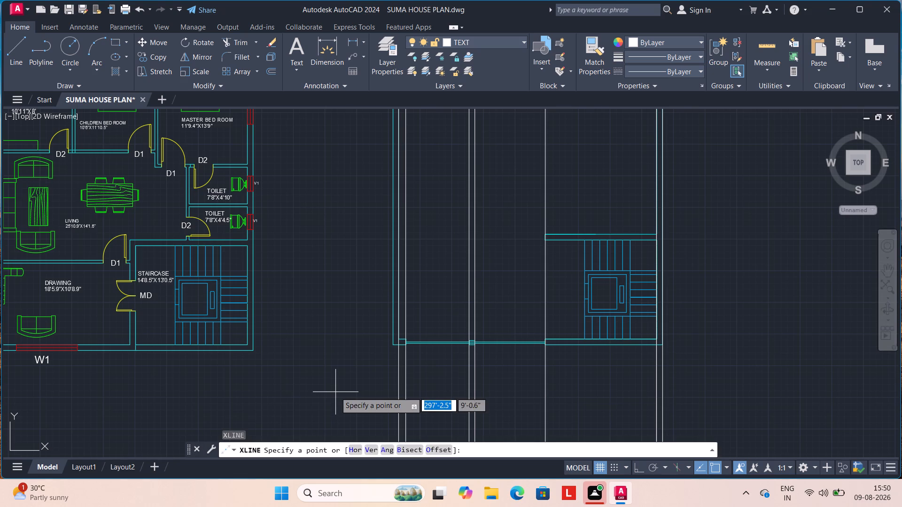
click(368, 445)
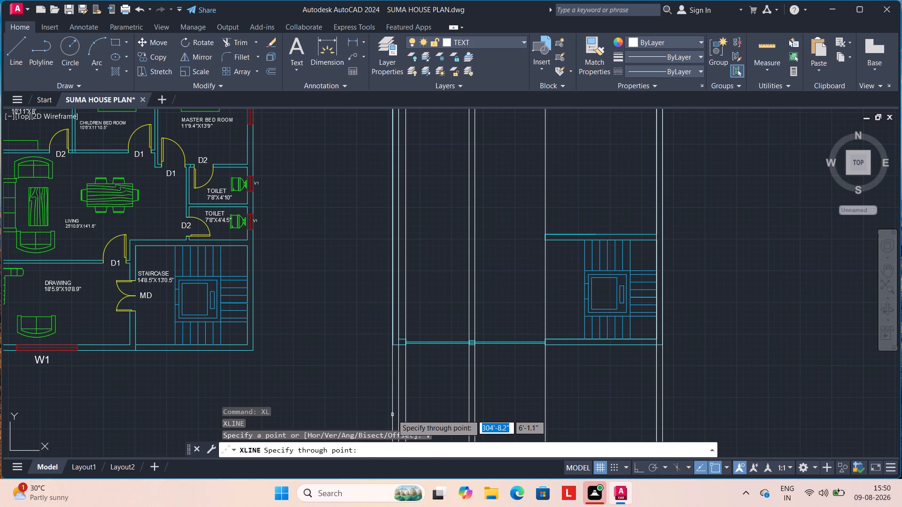
click(392, 415)
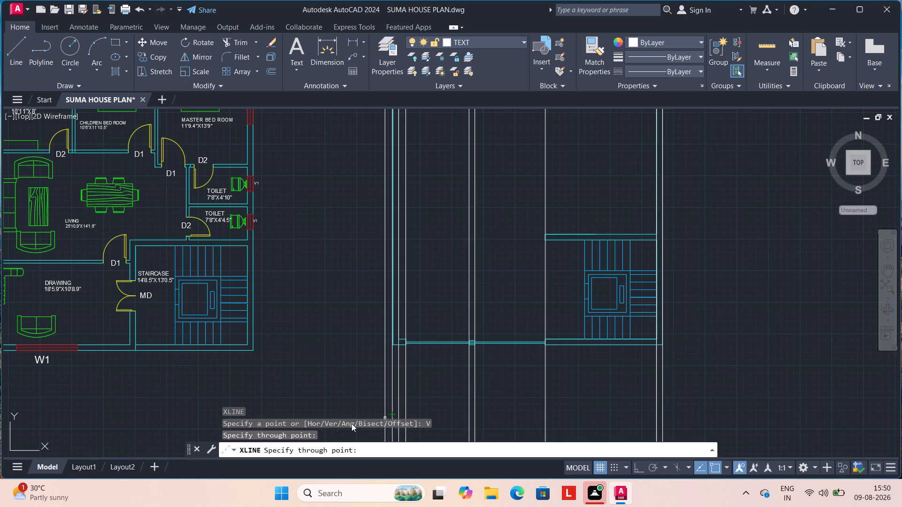
key(Escape)
Draw a horizontal construction line across the vertical projection lines, in the empty area below the unfurnished plan.
scroll(351, 423, down, 2)
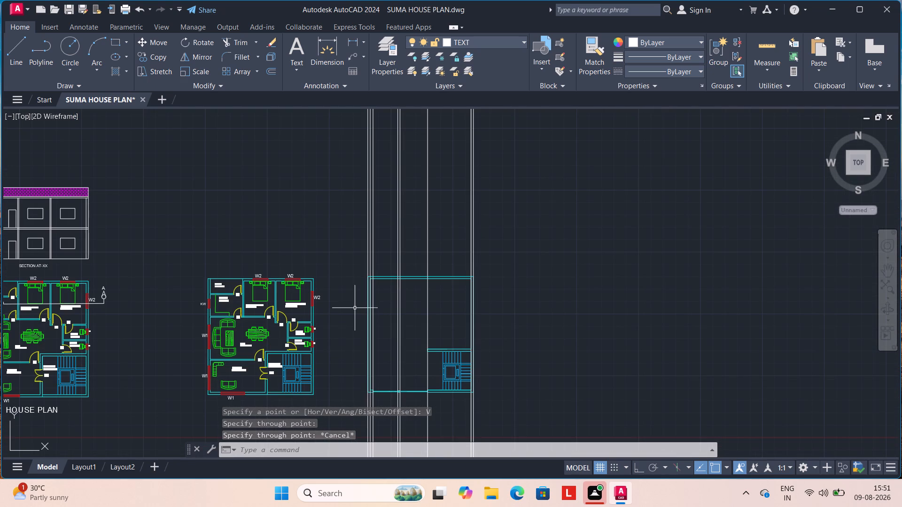
middle_drag(345, 320, 371, 207)
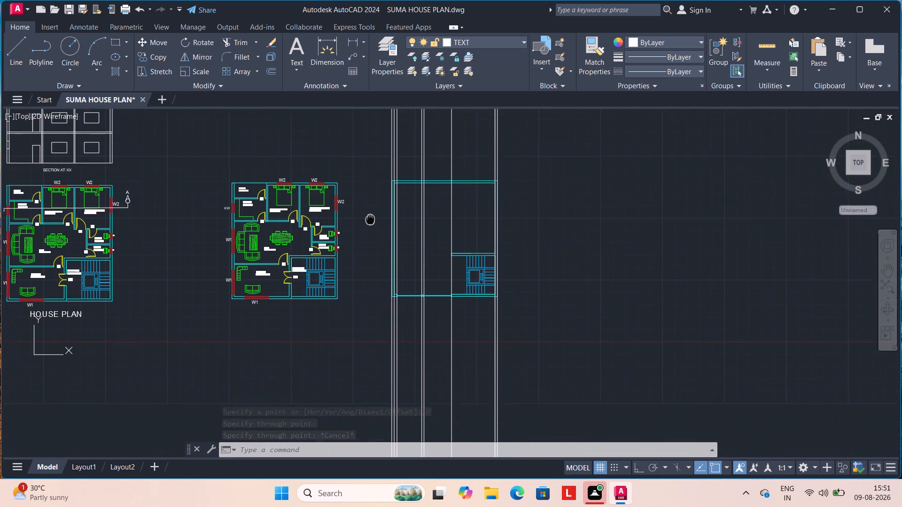
middle_drag(371, 207, 373, 186)
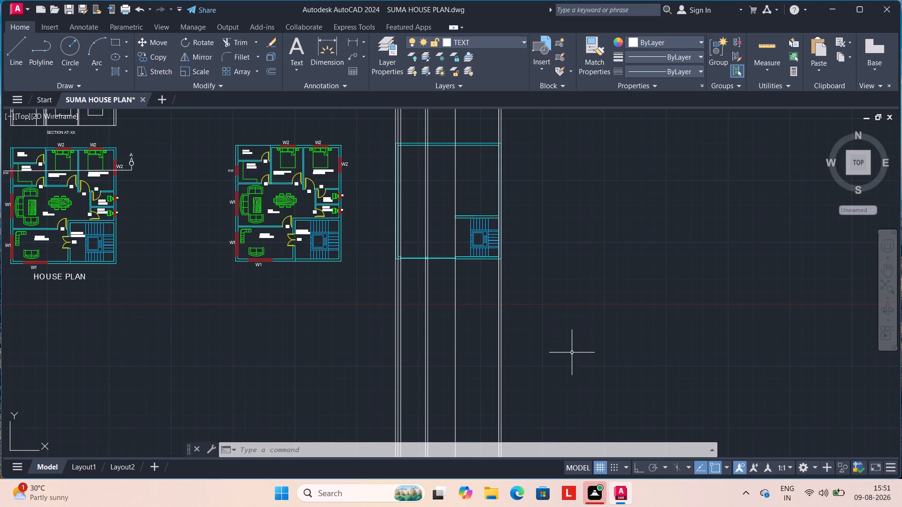
middle_drag(572, 353, 557, 288)
scroll(572, 352, up, 1)
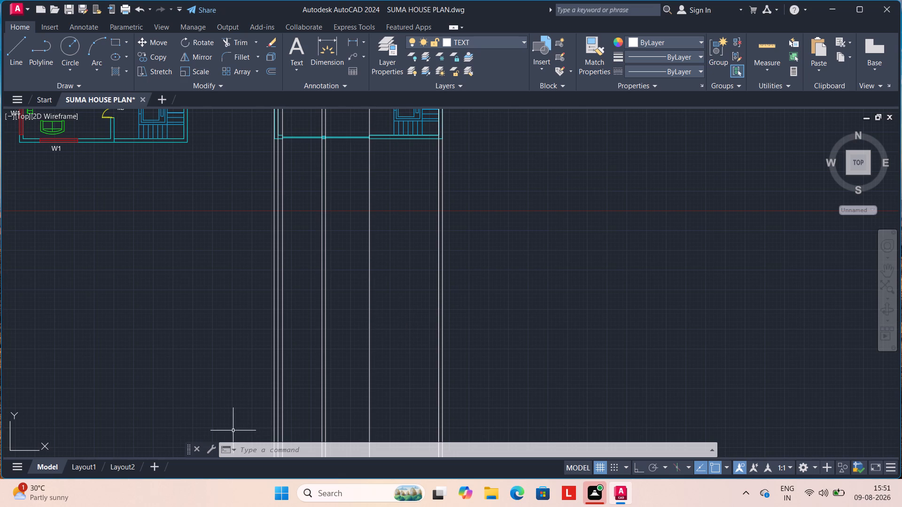
text(XL)
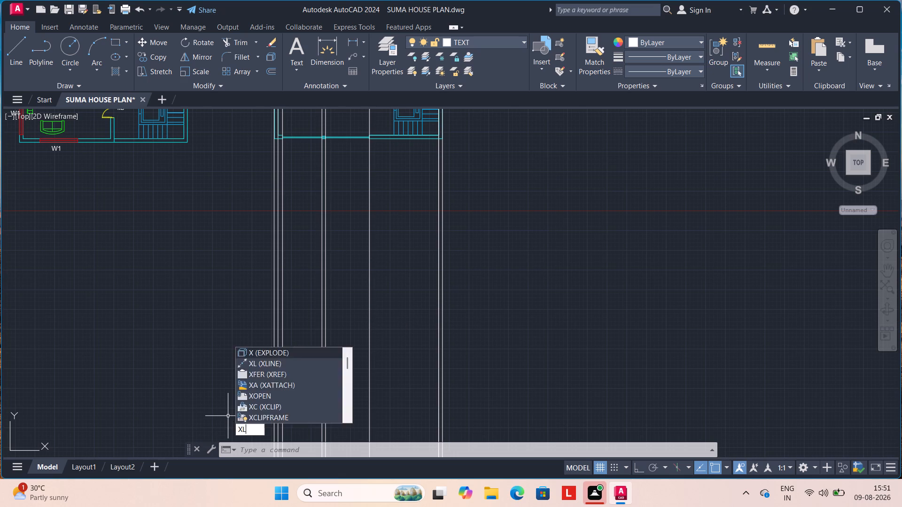
key(Return)
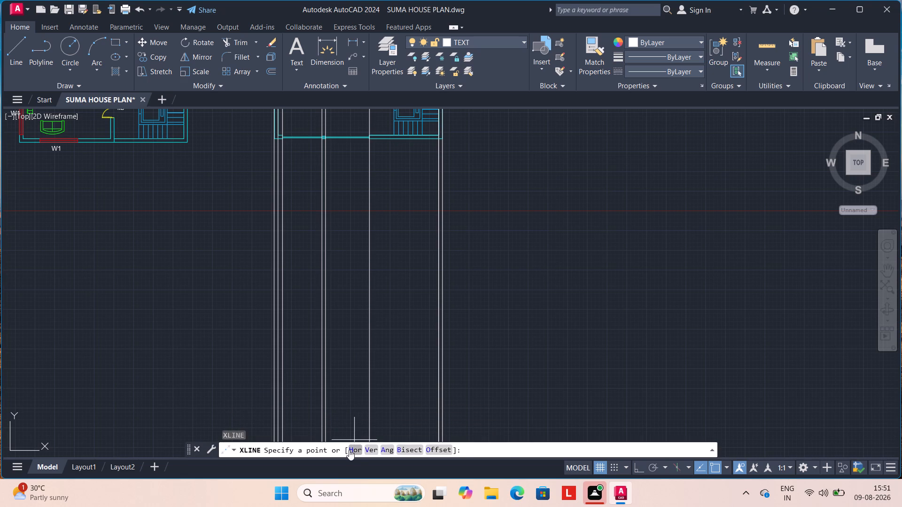
click(349, 450)
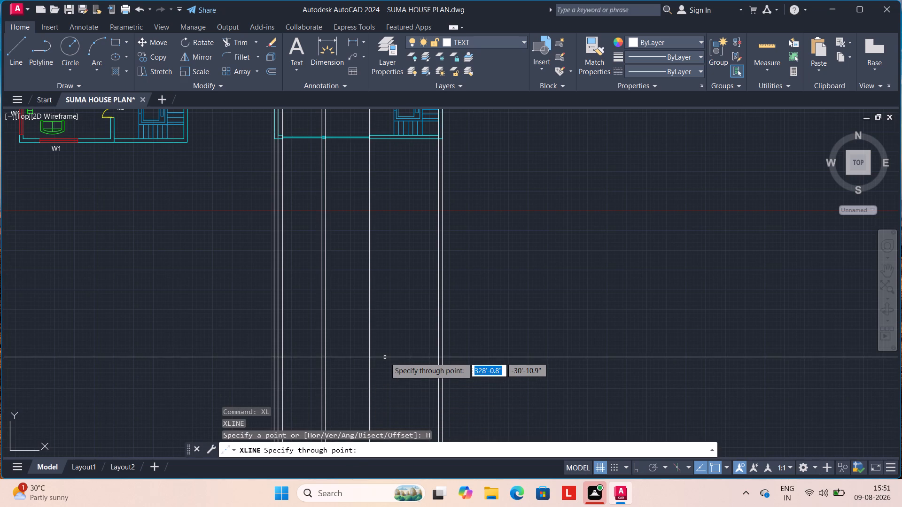
click(402, 329)
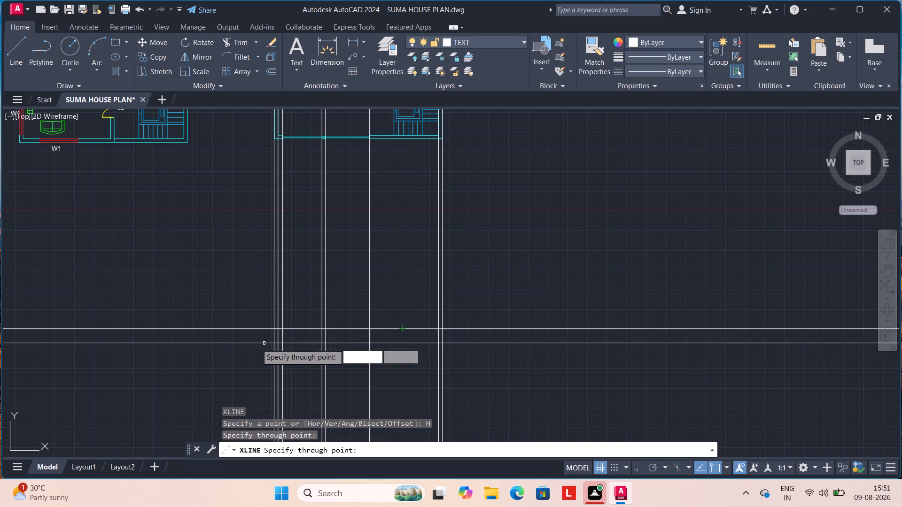
key(Escape)
Trim both ends of the horizontal construction line back to the outermost vertical projection lines.
text(TR)
key(Return)
drag(207, 309, 194, 391)
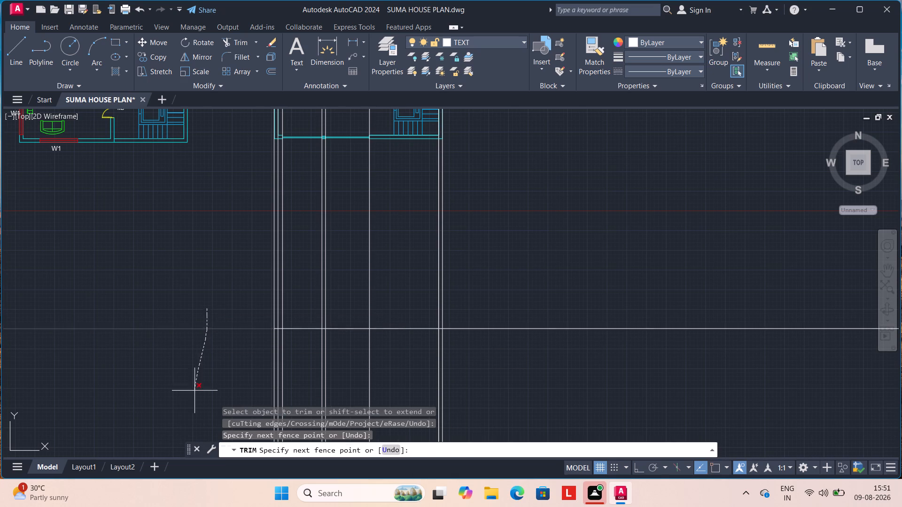
drag(509, 269, 533, 431)
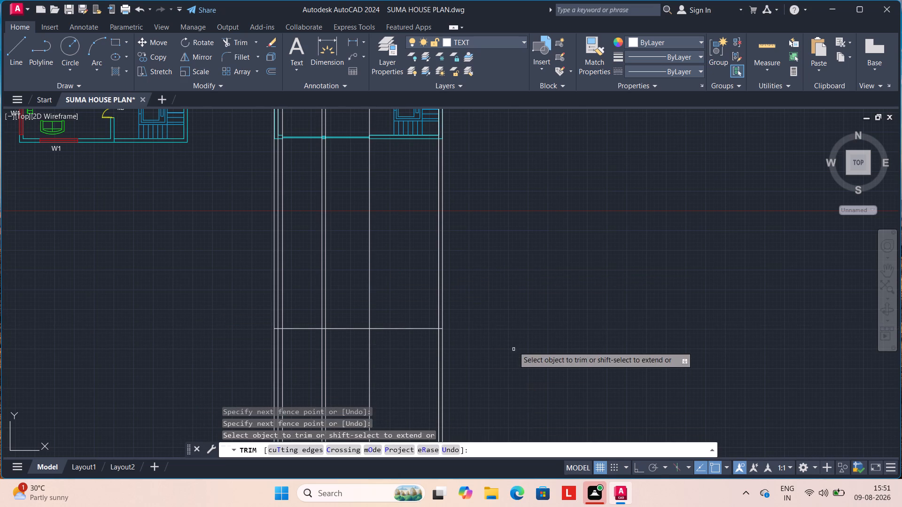
Trim off the vertical construction lines where they extend above the unfurnished plan.
scroll(513, 346, down, 2)
middle_drag(544, 262, 539, 329)
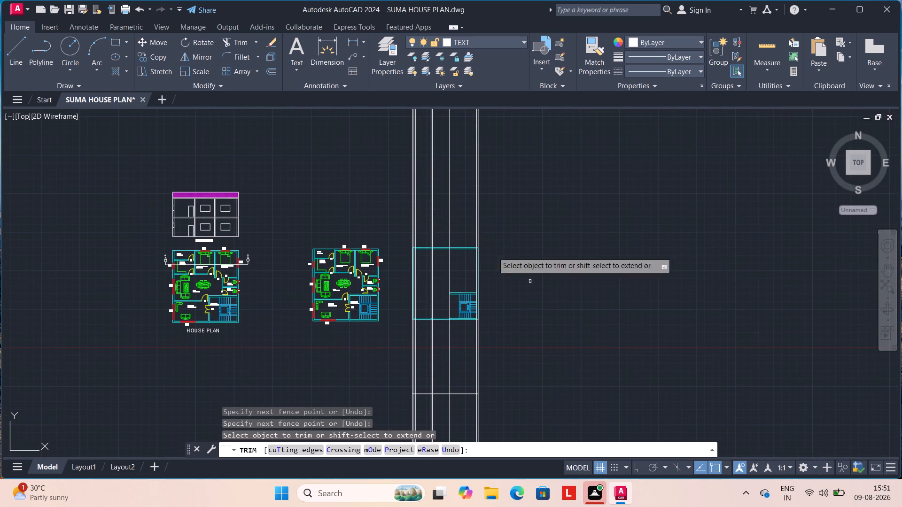
drag(390, 191, 520, 187)
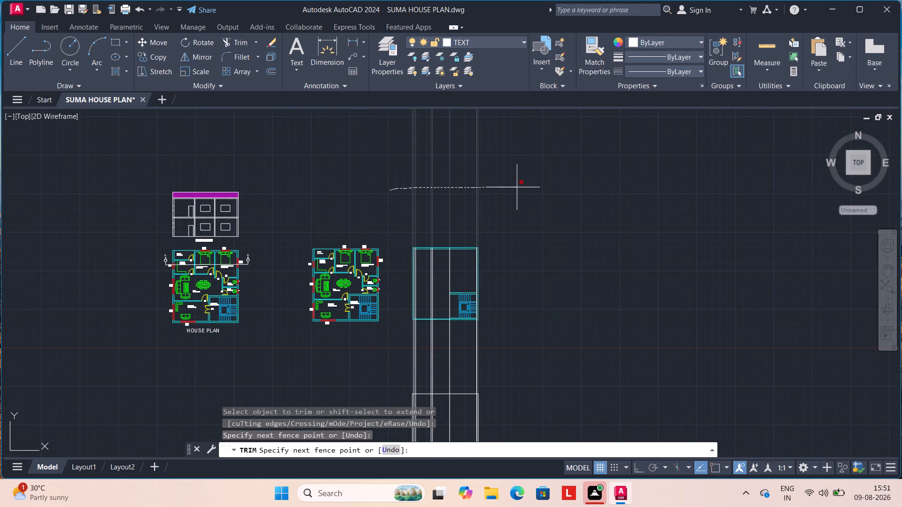
drag(520, 187, 547, 191)
scroll(557, 287, down, 1)
middle_drag(552, 357, 524, 282)
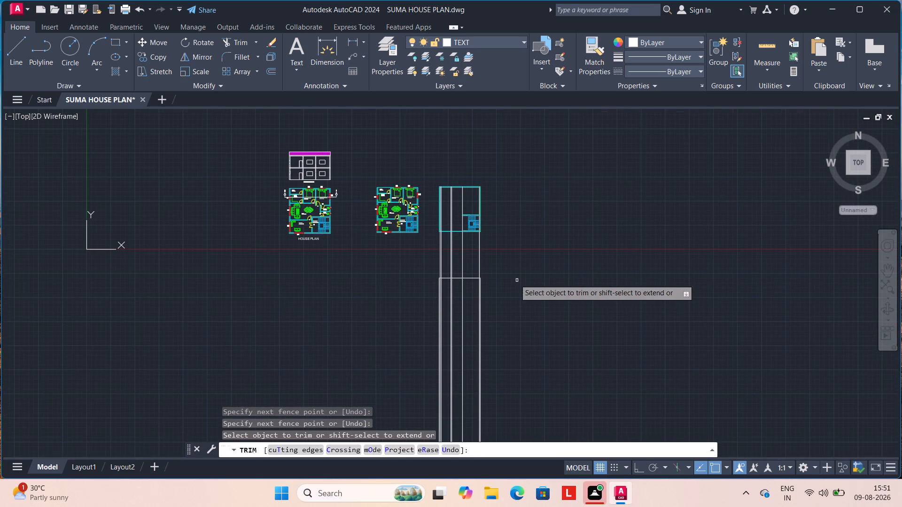
scroll(508, 291, up, 1)
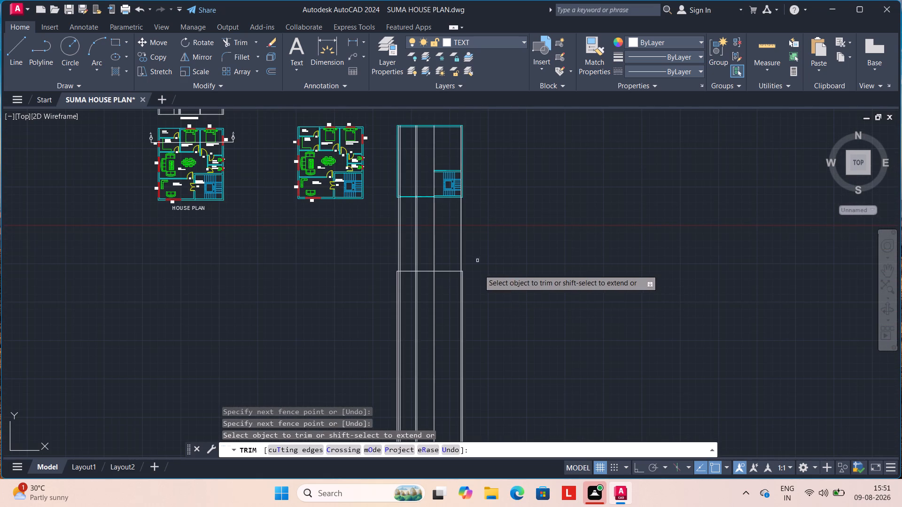
scroll(479, 286, up, 1)
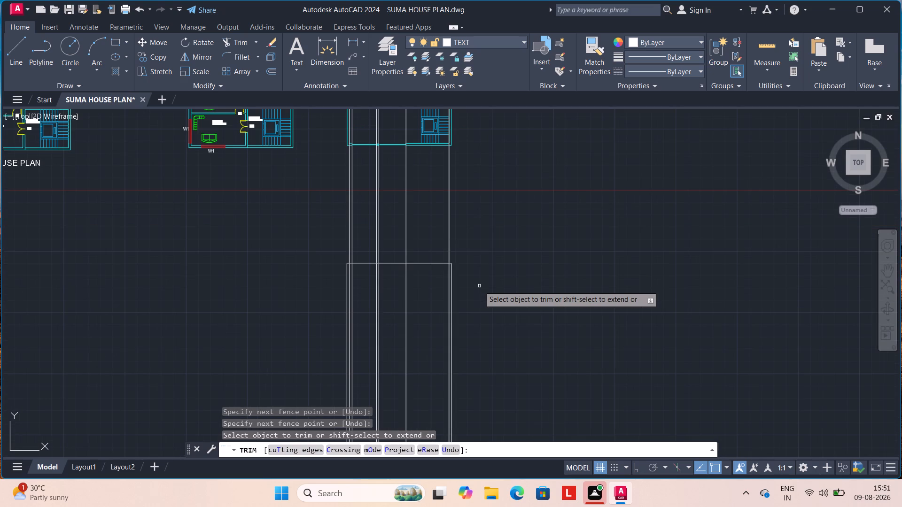
scroll(482, 292, down, 1)
key(Escape)
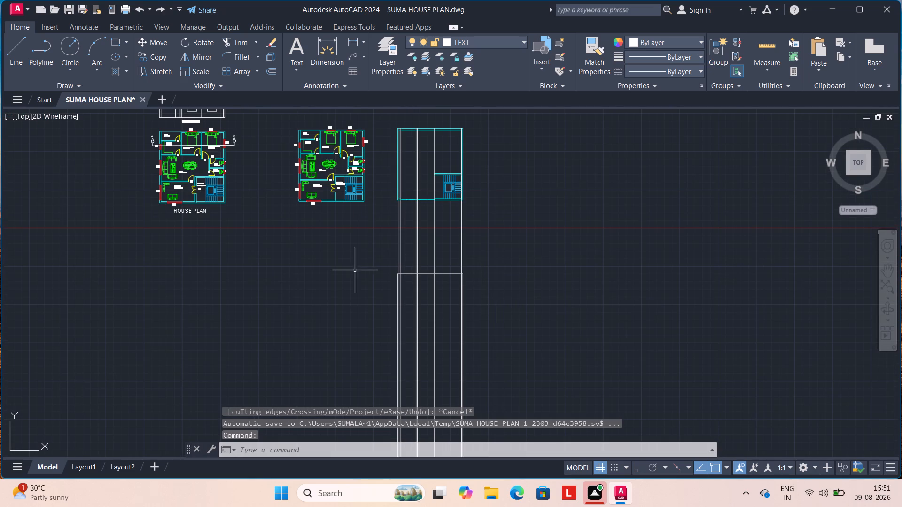
Draw a vertical construction line along the outer face of the unfurnished plan's left wall.
text(XL)
key(Return)
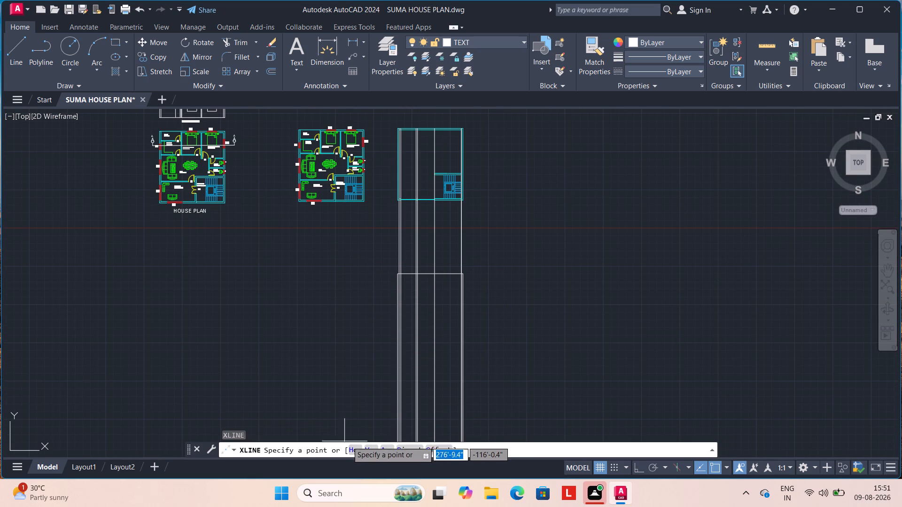
click(367, 448)
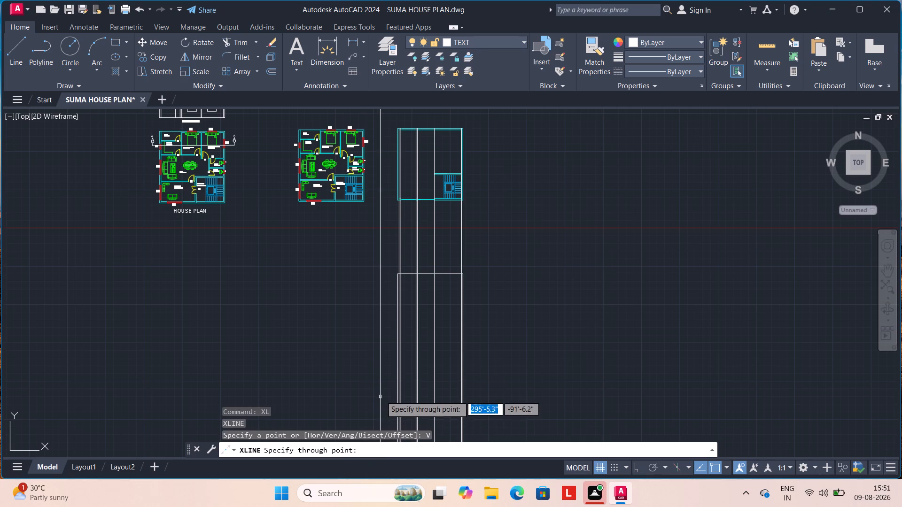
scroll(389, 372, up, 1)
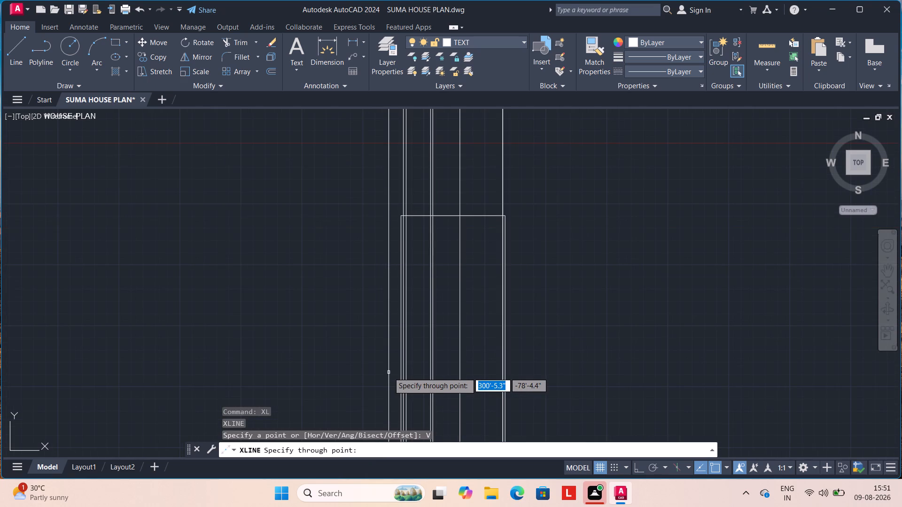
scroll(390, 371, down, 1)
middle_drag(384, 345, 366, 394)
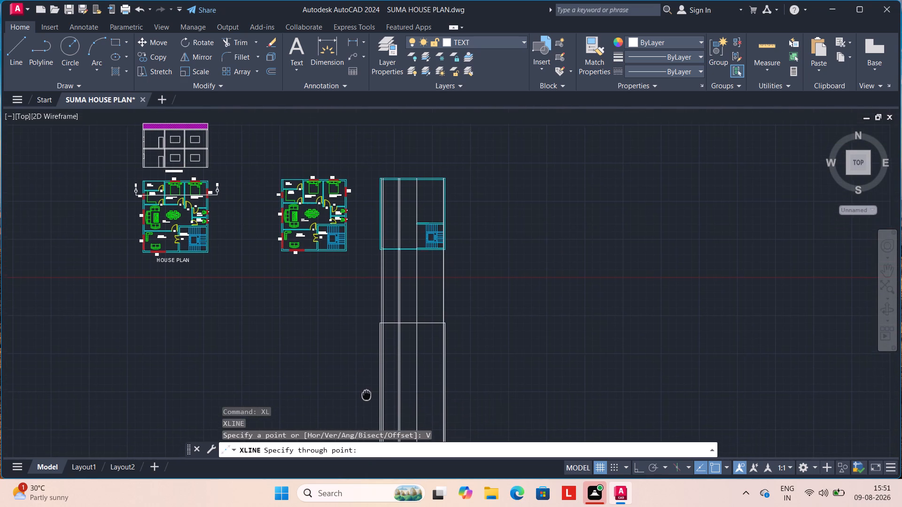
scroll(385, 211, up, 1)
middle_drag(385, 211, 385, 214)
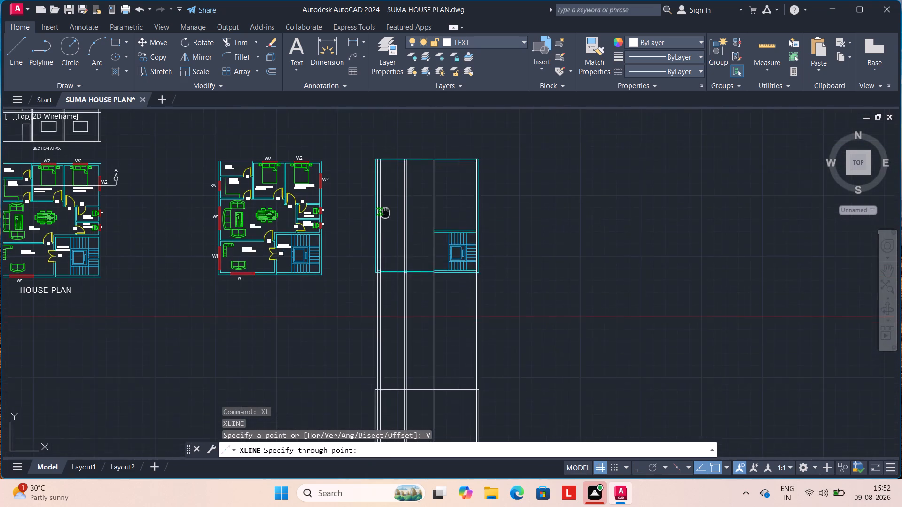
middle_drag(385, 214, 366, 290)
scroll(341, 309, up, 2)
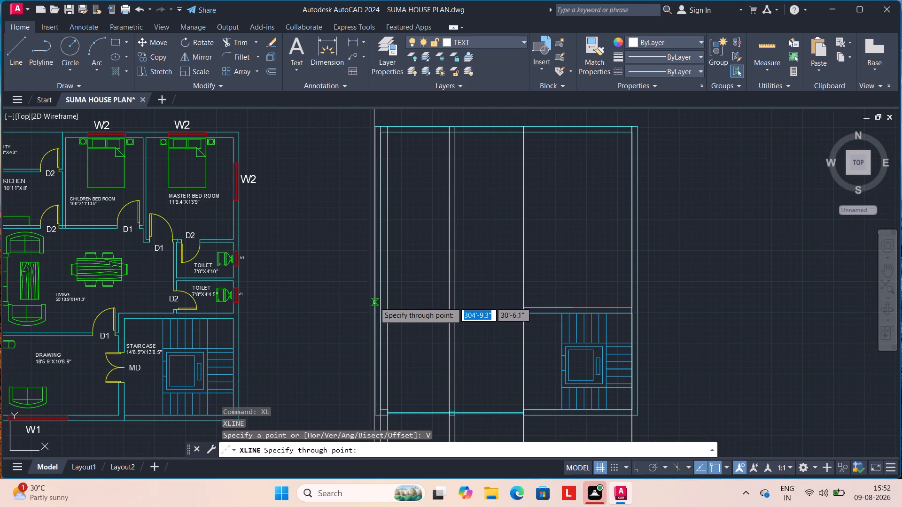
click(375, 301)
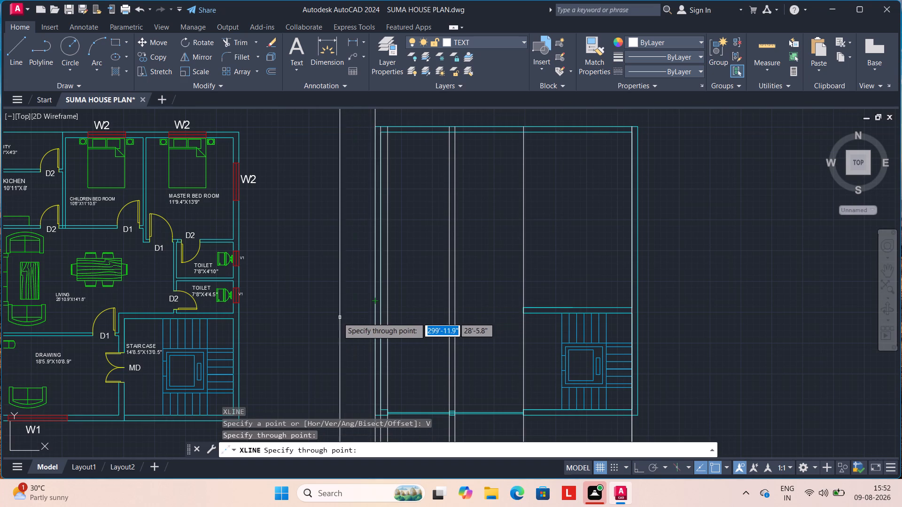
key(Escape)
Draw vertical construction lines along the unfurnished plan's right wall, including one through its lower outer corner.
scroll(333, 317, down, 1)
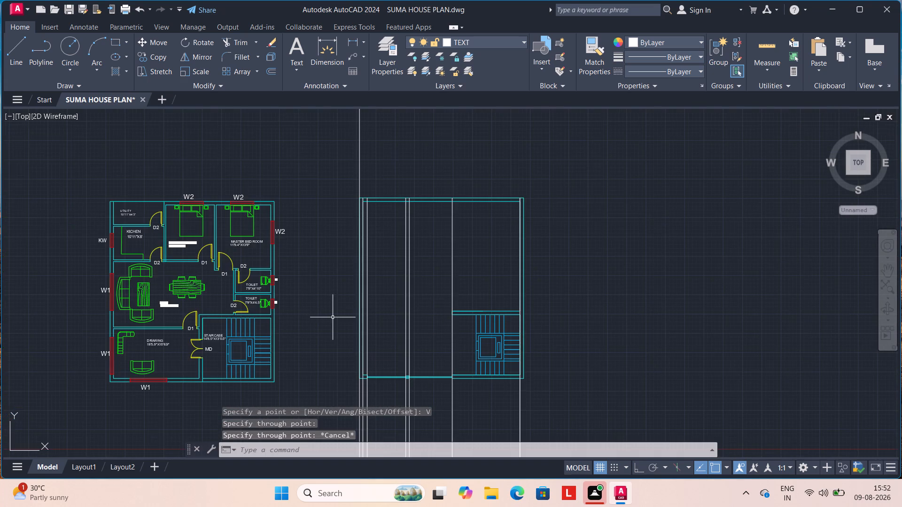
scroll(337, 313, down, 1)
middle_drag(337, 313, 342, 237)
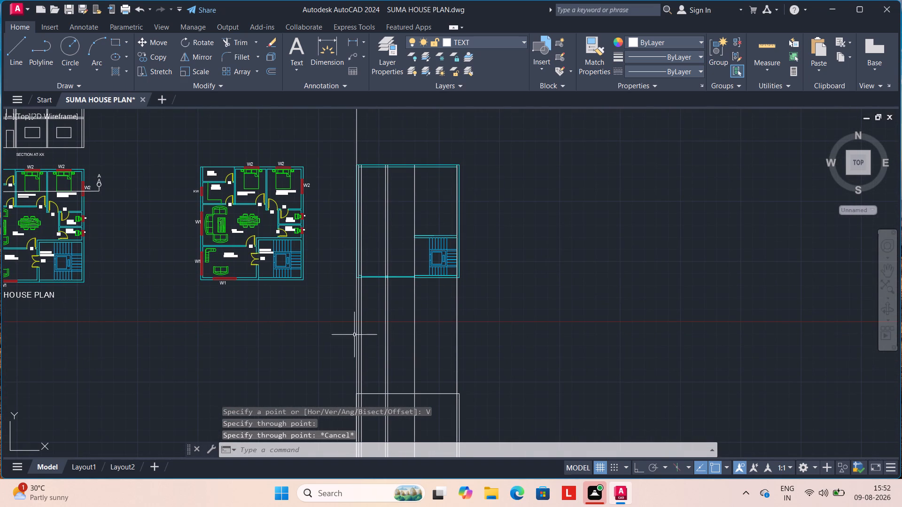
scroll(342, 336, up, 1)
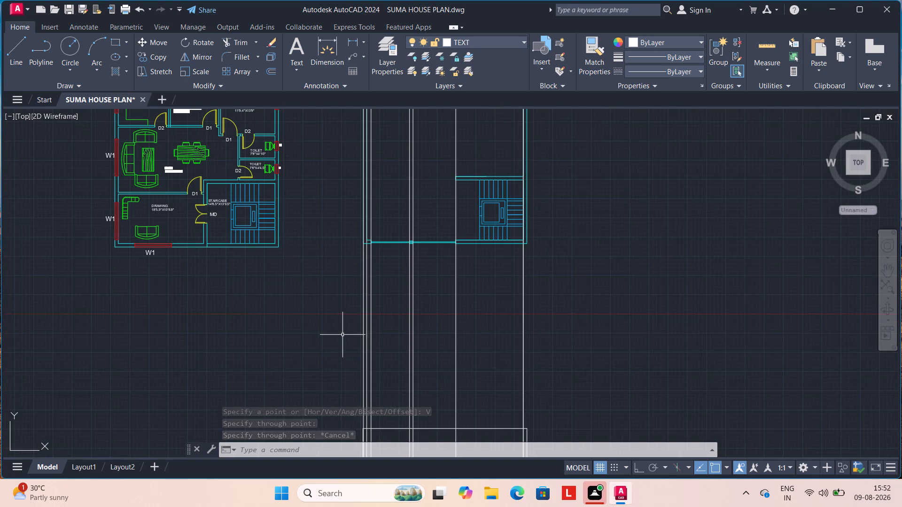
scroll(343, 327, down, 1)
middle_drag(344, 344, 357, 261)
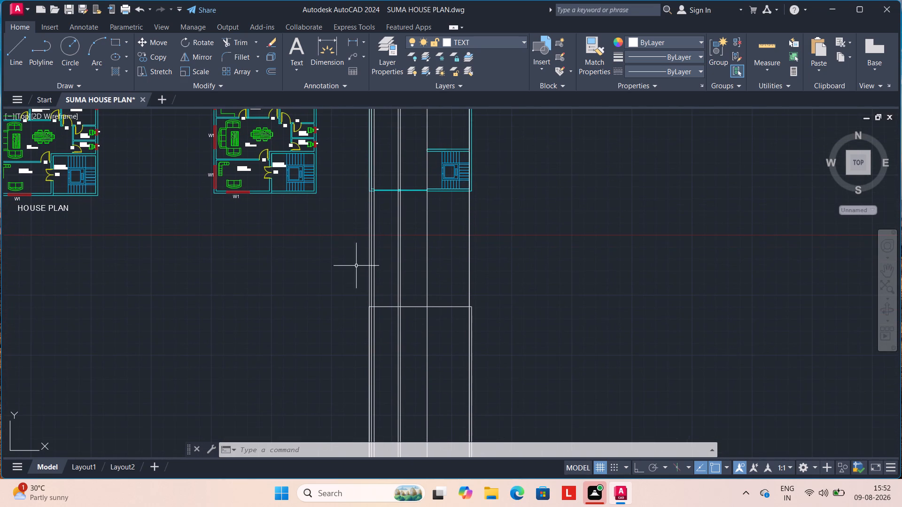
scroll(488, 310, up, 1)
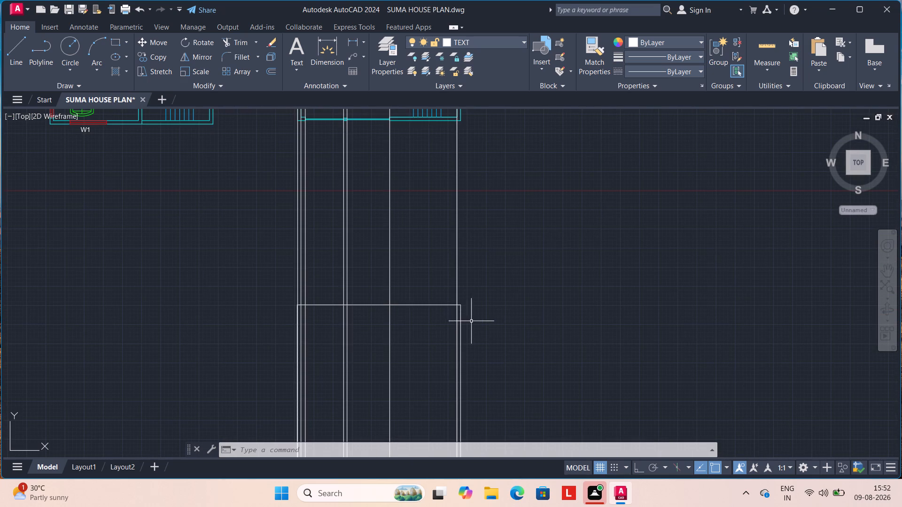
scroll(485, 290, down, 1)
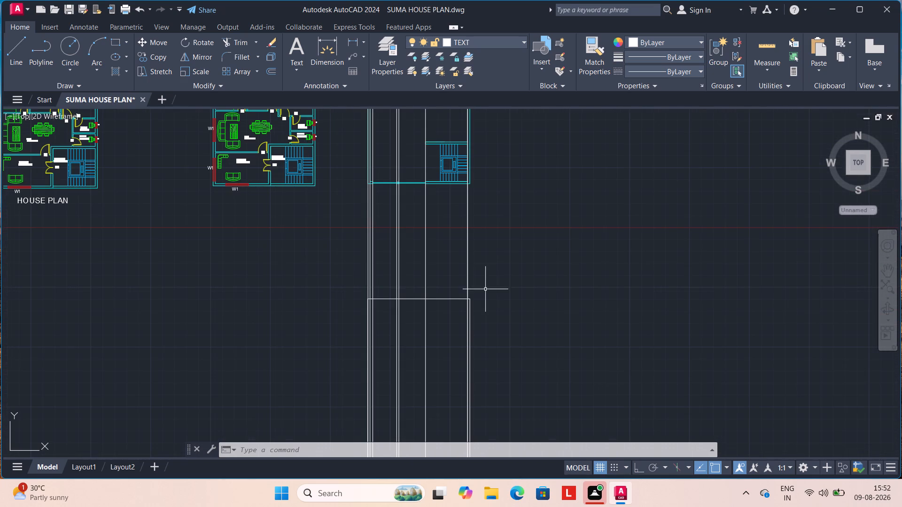
text(XL)
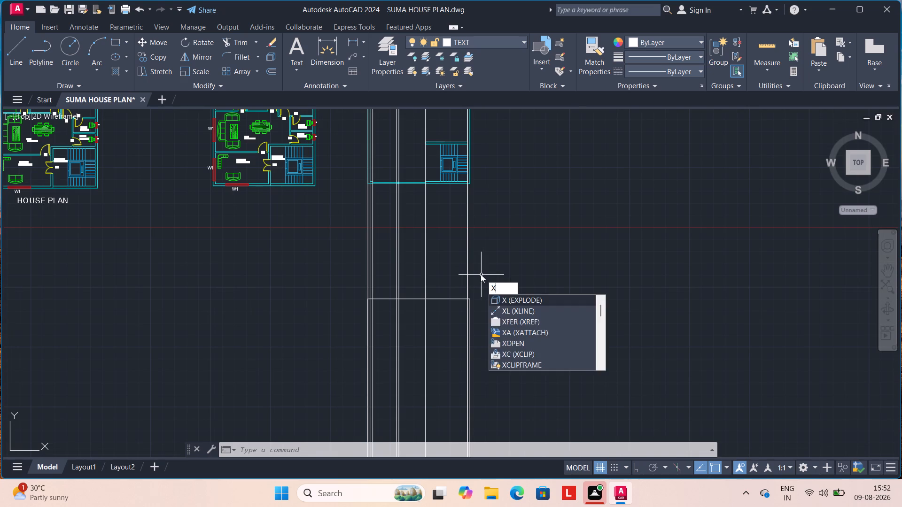
key(Return)
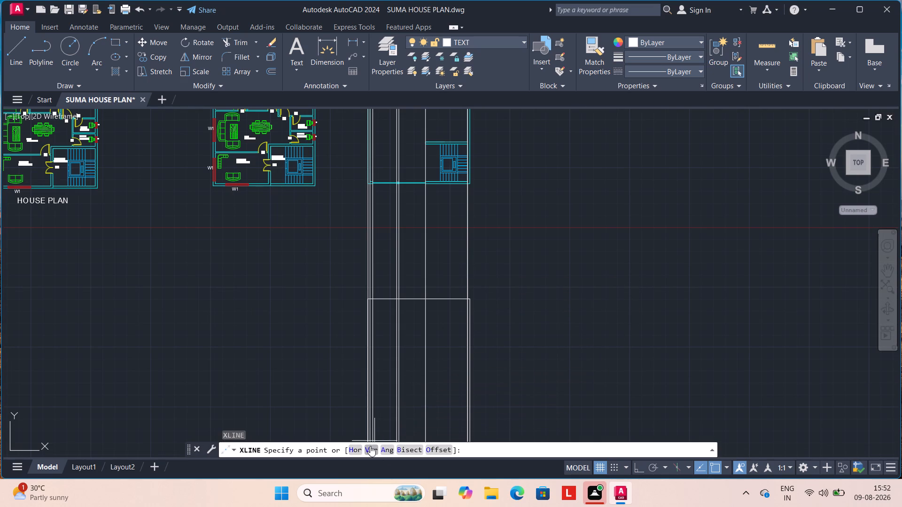
click(370, 446)
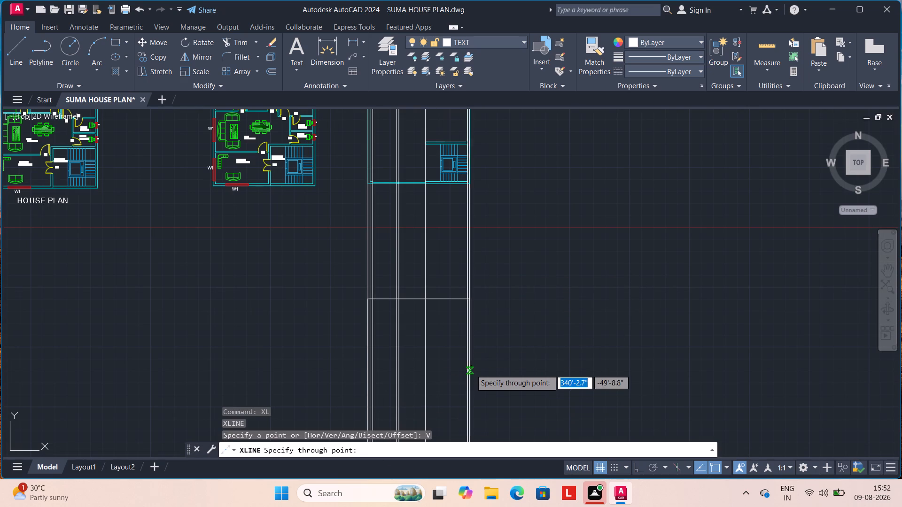
middle_drag(481, 323, 458, 415)
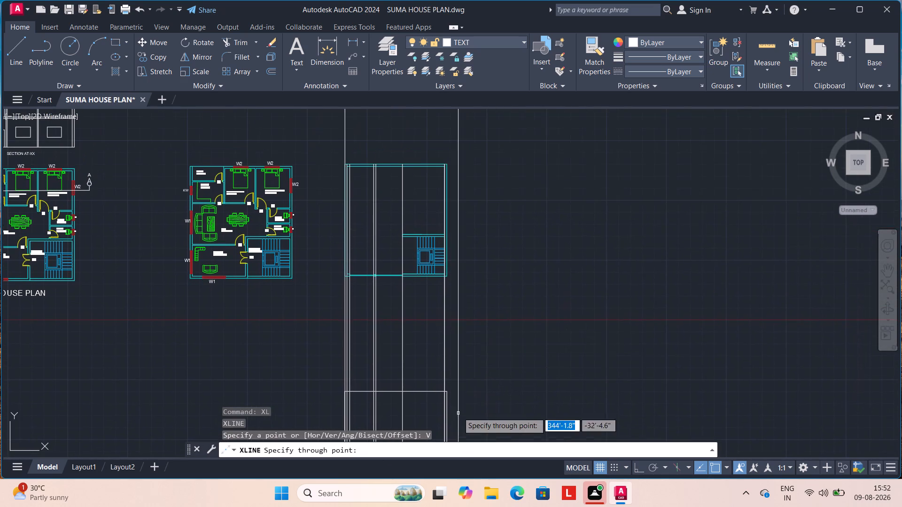
scroll(450, 380, up, 2)
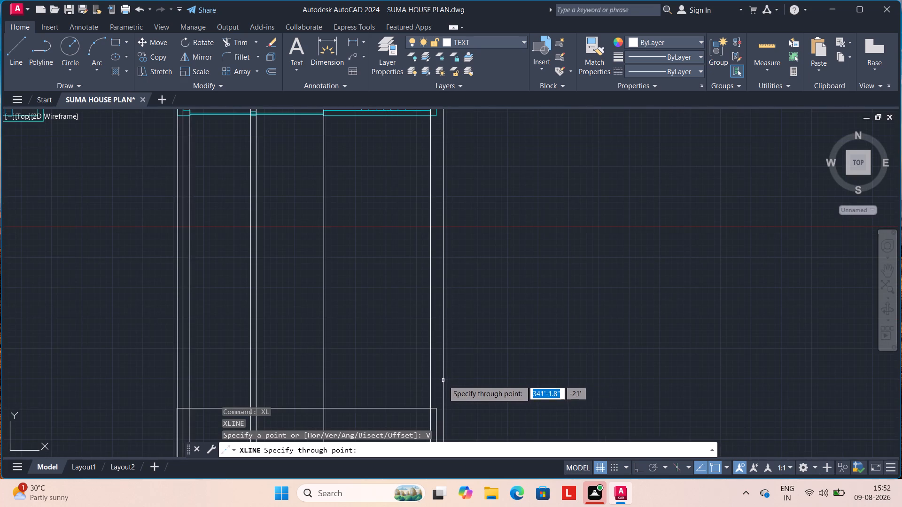
scroll(443, 377, down, 1)
middle_drag(451, 362, 446, 412)
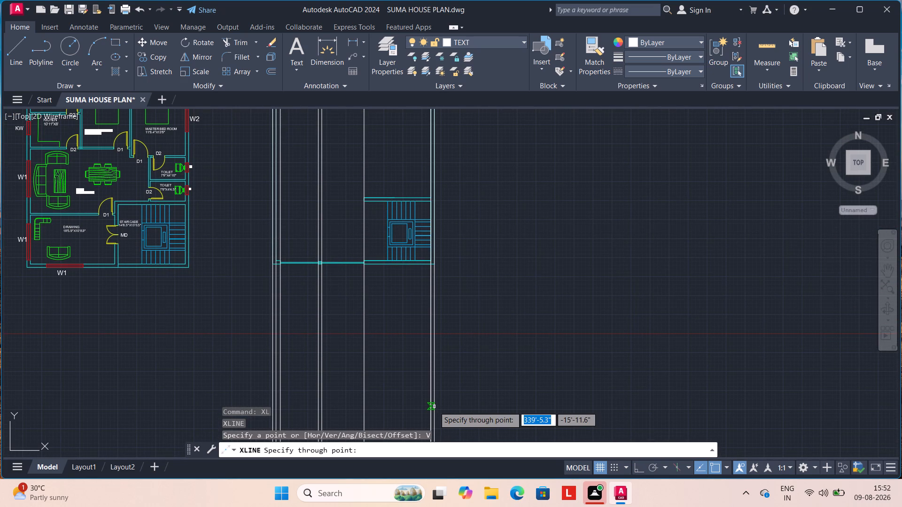
click(434, 407)
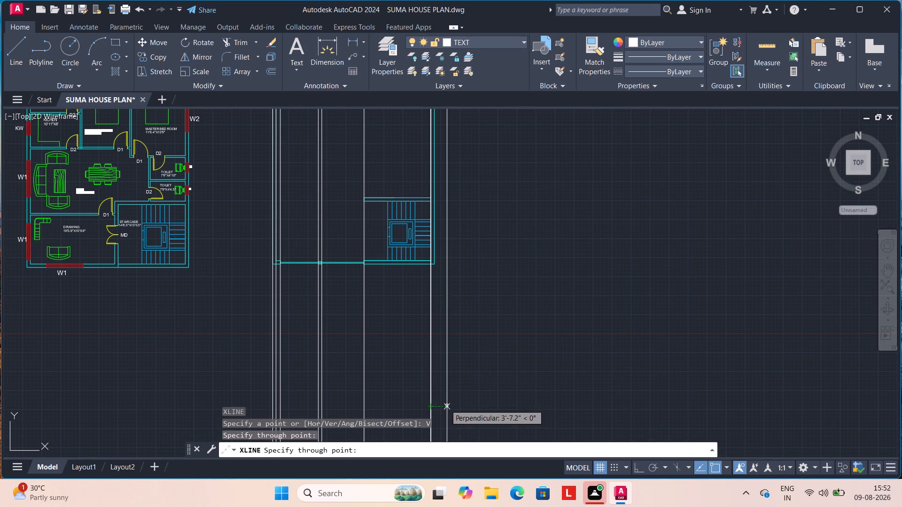
scroll(444, 398, down, 1)
middle_drag(450, 381, 421, 440)
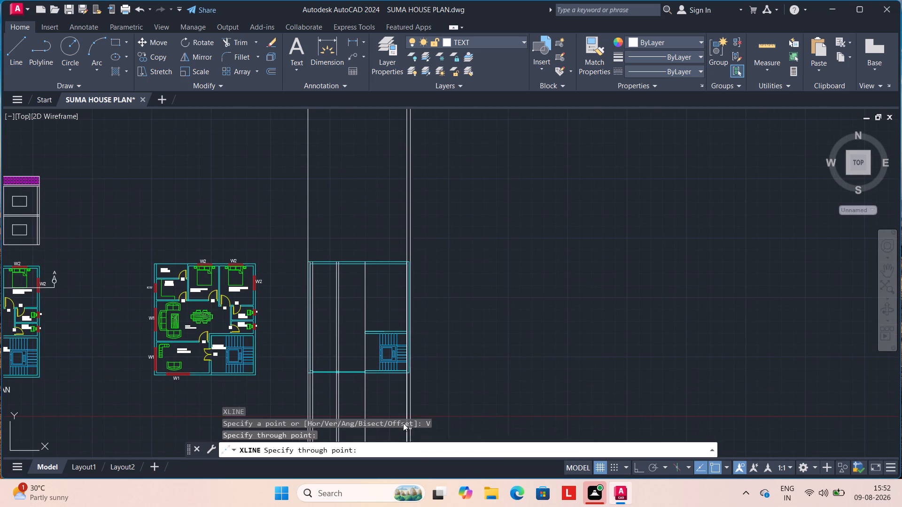
scroll(397, 411, up, 2)
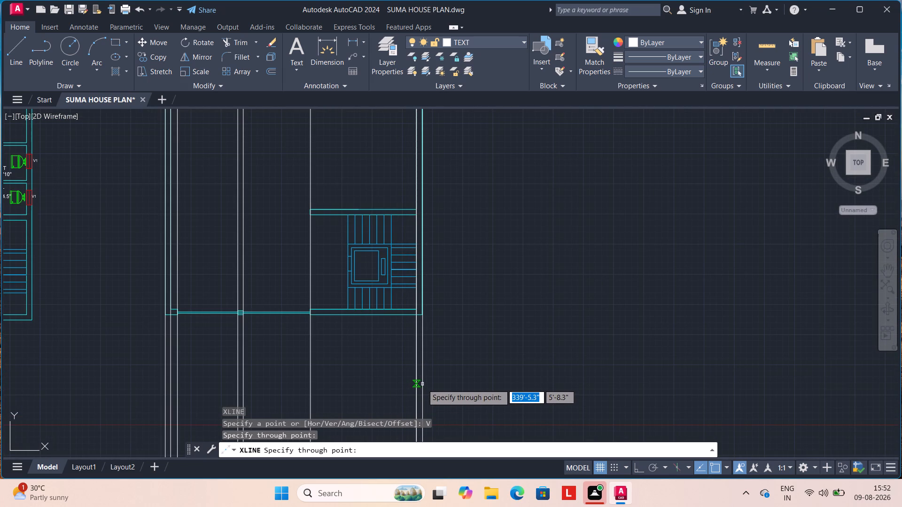
click(422, 384)
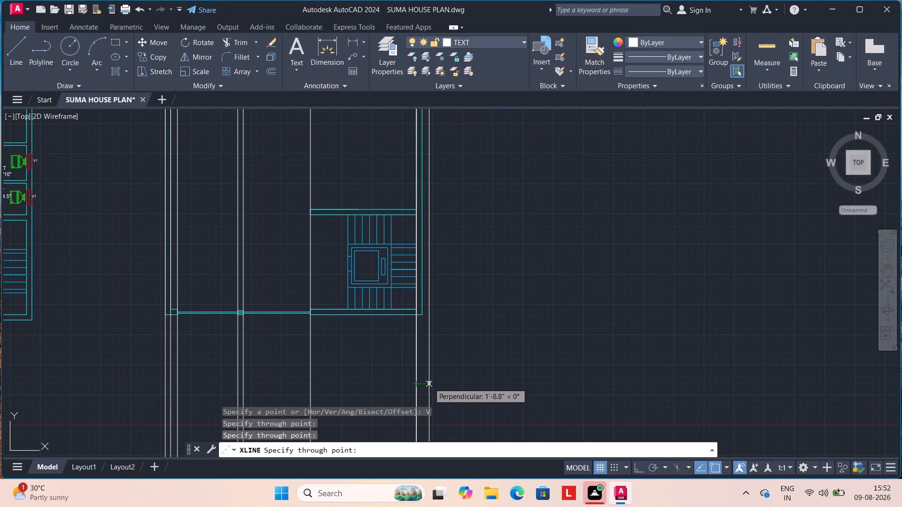
click(423, 315)
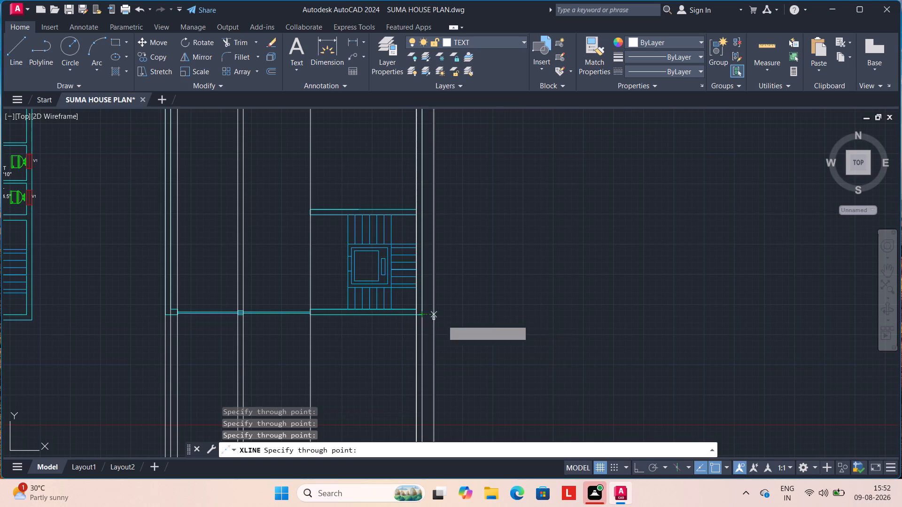
scroll(502, 353, down, 1)
key(Escape)
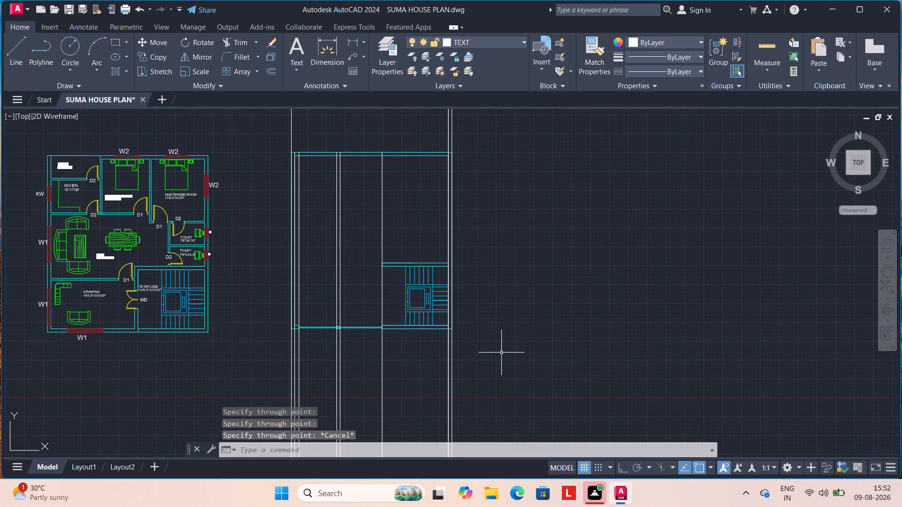
Delete the outermost of the two nearly overlapping vertical lines projected from the left wall, below the horizontal base line.
scroll(501, 353, down, 1)
middle_drag(499, 389, 515, 300)
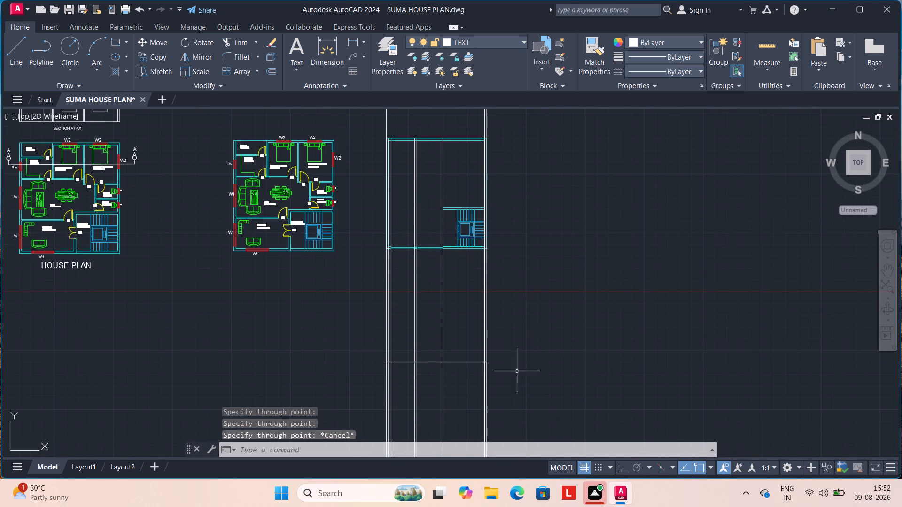
scroll(505, 395, up, 1)
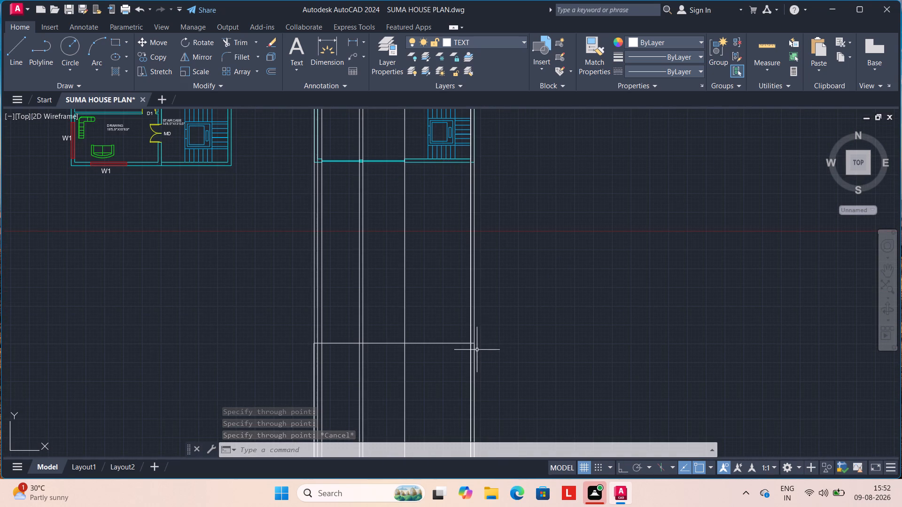
scroll(472, 342, up, 2)
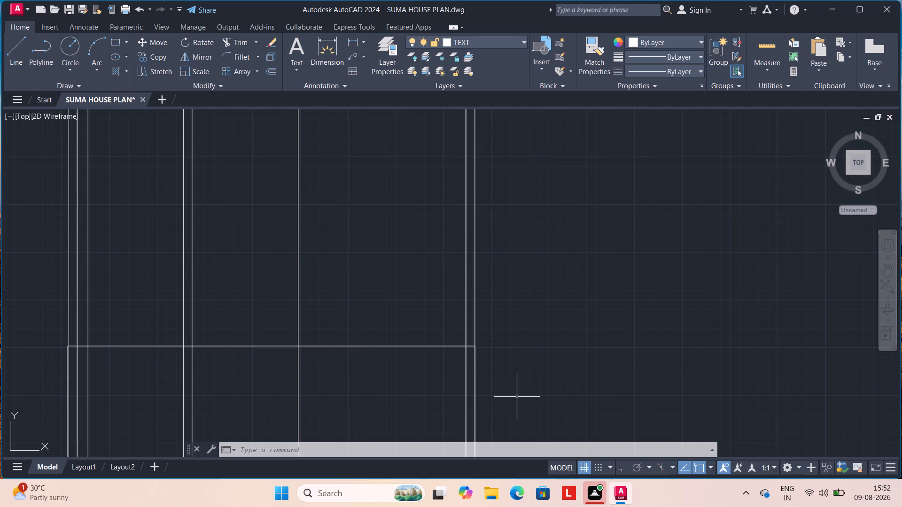
scroll(507, 366, down, 1)
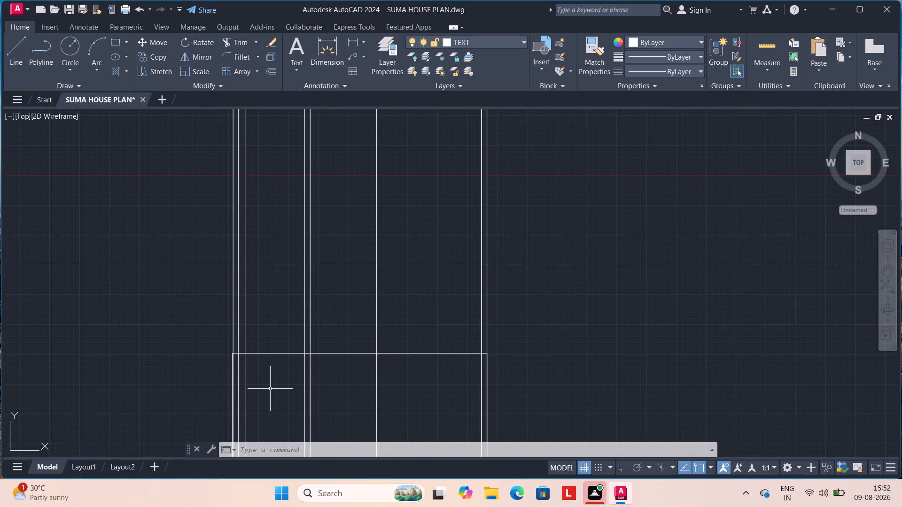
middle_drag(282, 377, 346, 283)
scroll(290, 310, up, 3)
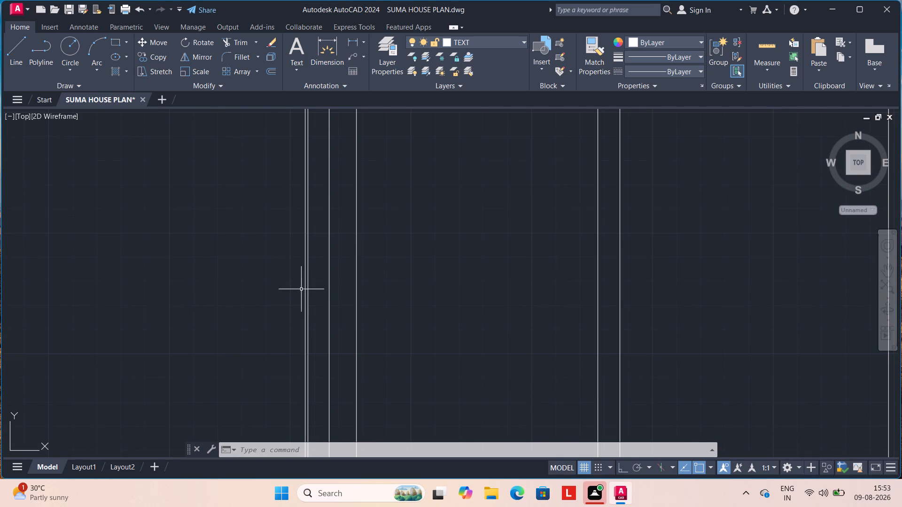
click(304, 287)
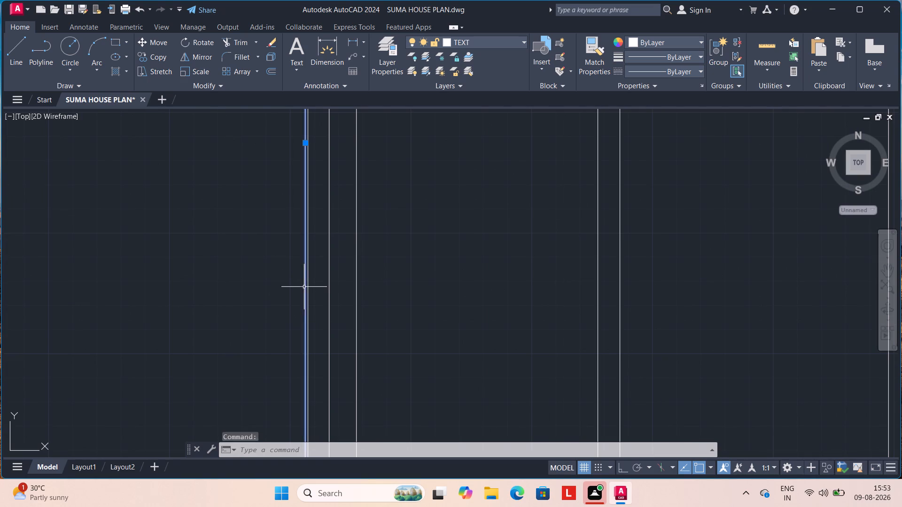
key(Delete)
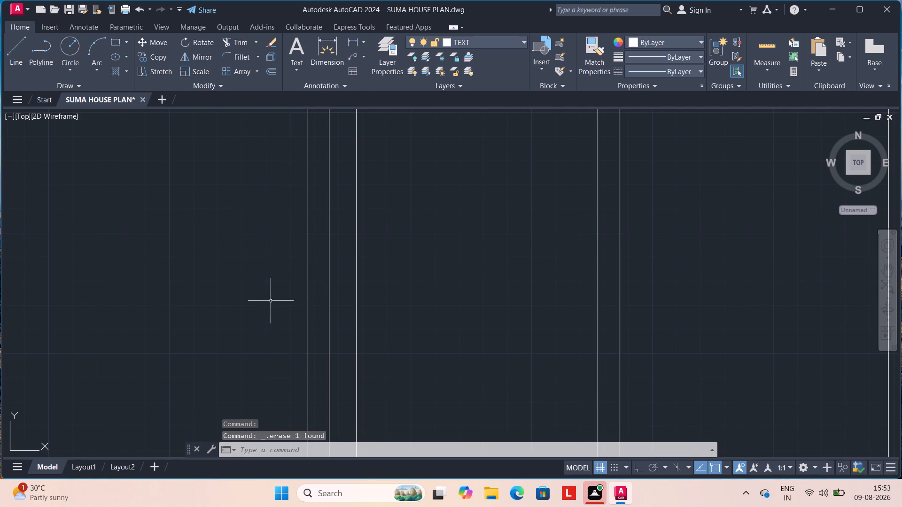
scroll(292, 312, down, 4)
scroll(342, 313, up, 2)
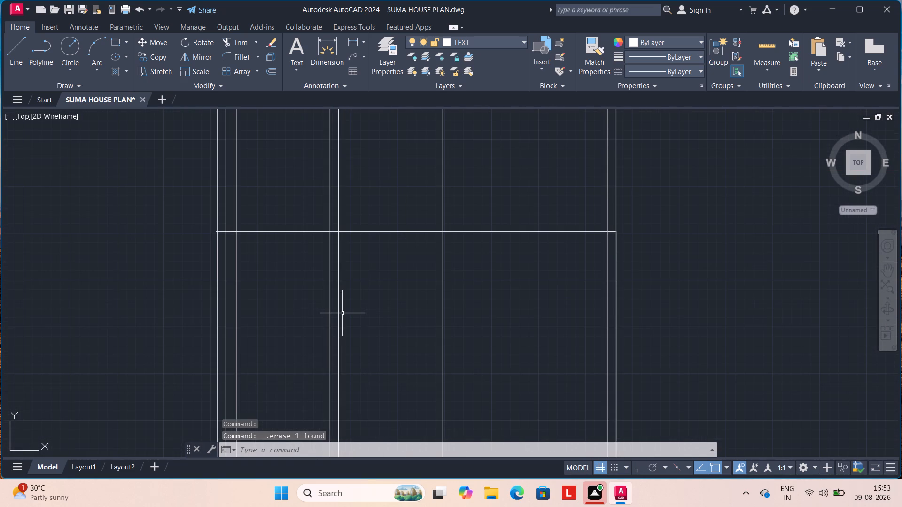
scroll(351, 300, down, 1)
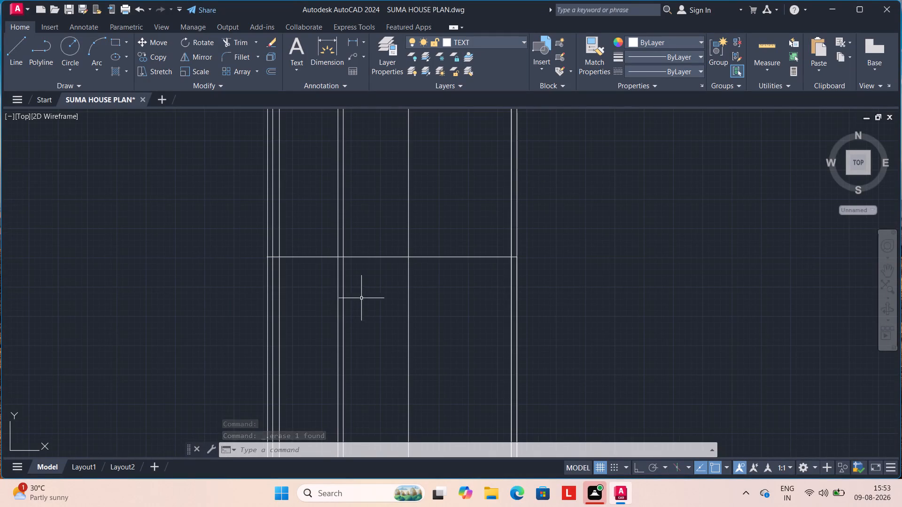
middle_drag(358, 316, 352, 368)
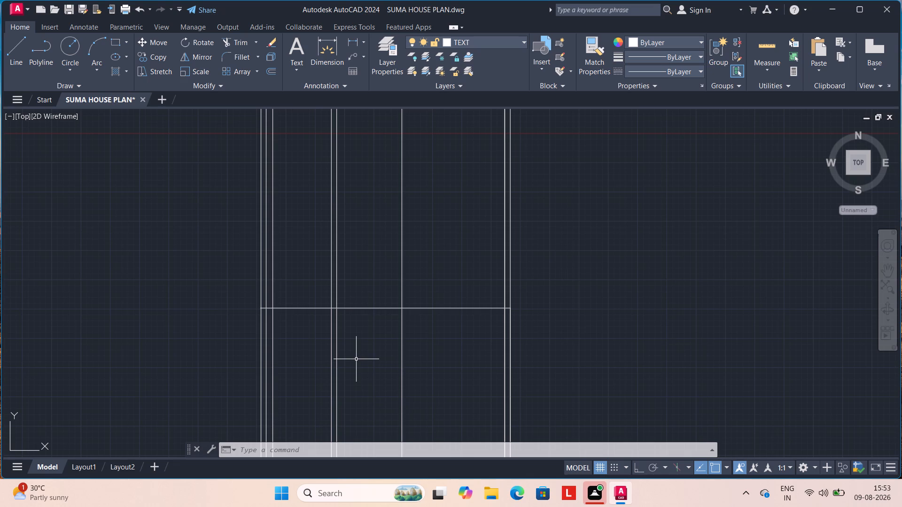
Offset the horizontal base line upward three times in succession at 10' spacing to set out the floor levels.
scroll(356, 359, down, 1)
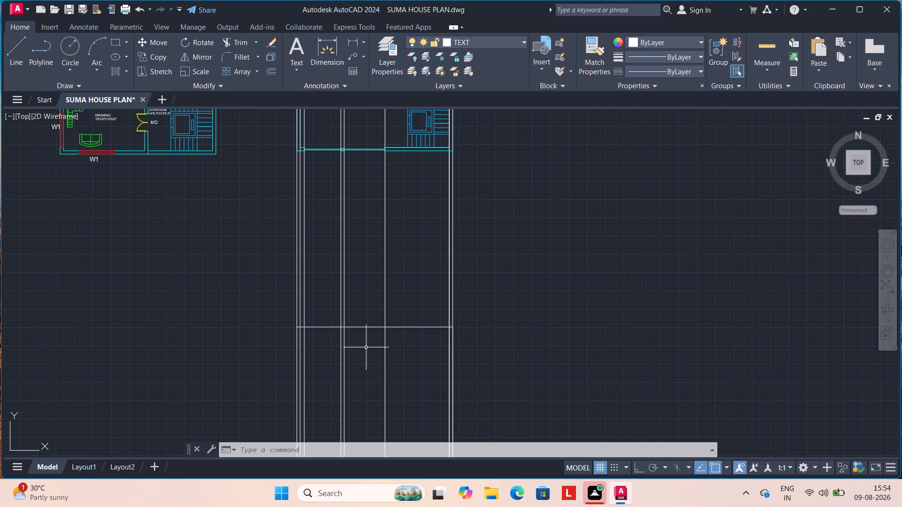
scroll(366, 347, up, 1)
scroll(366, 346, down, 1)
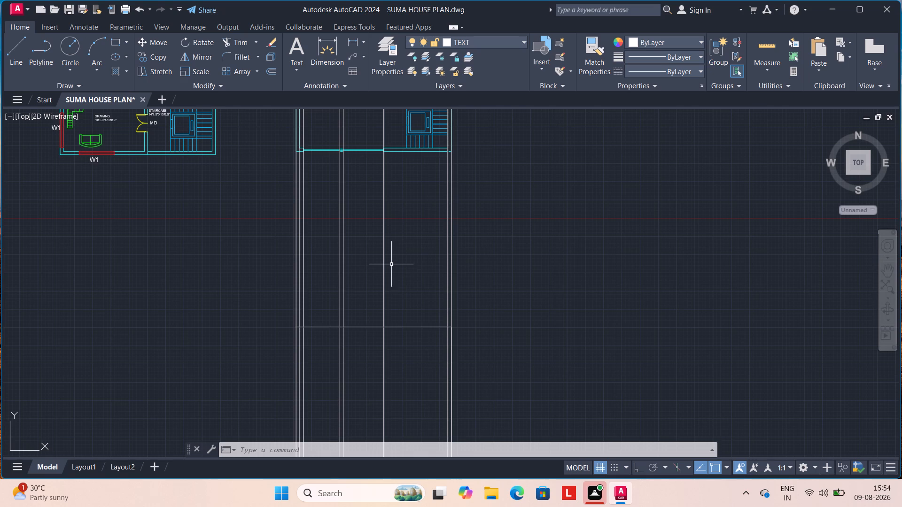
middle_drag(373, 243, 367, 283)
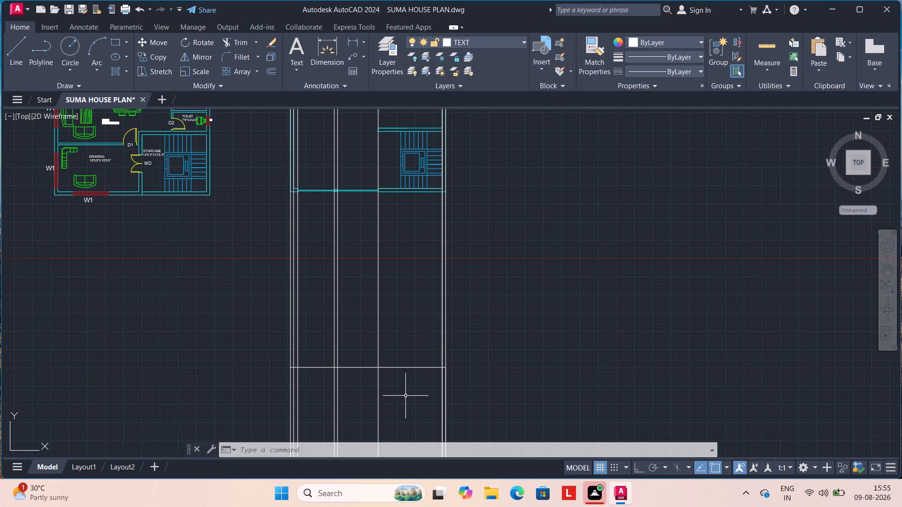
key(o)
key(Return)
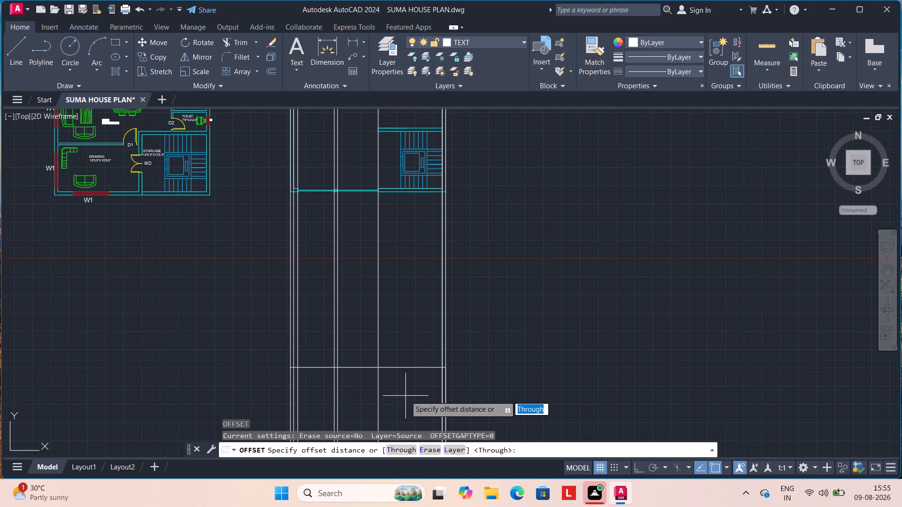
text(10')
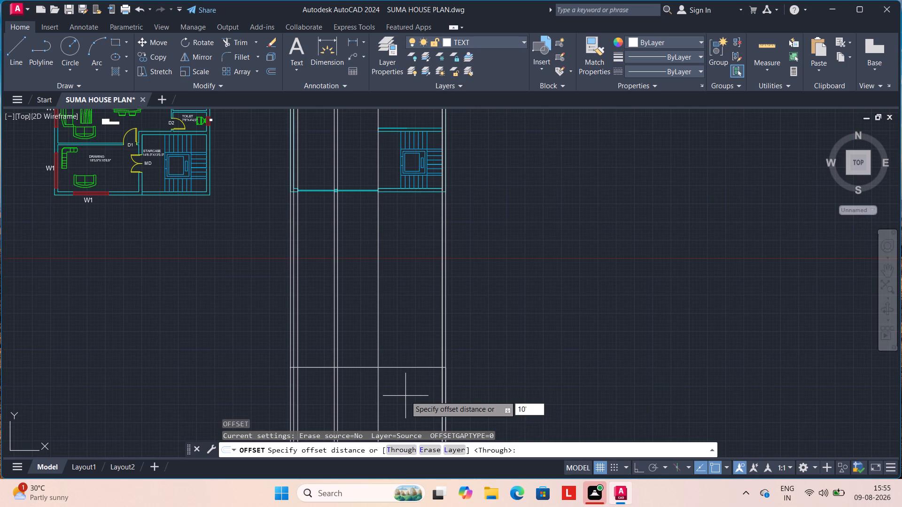
key(Return)
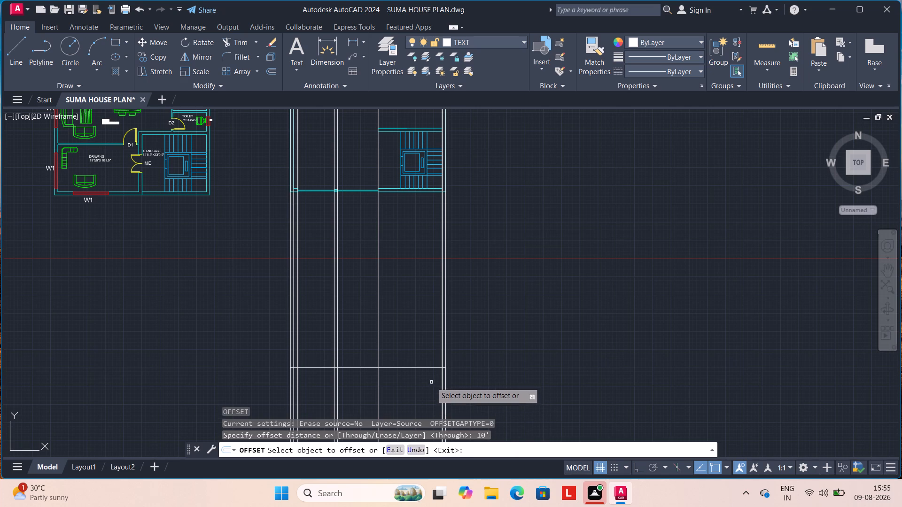
click(420, 368)
click(425, 352)
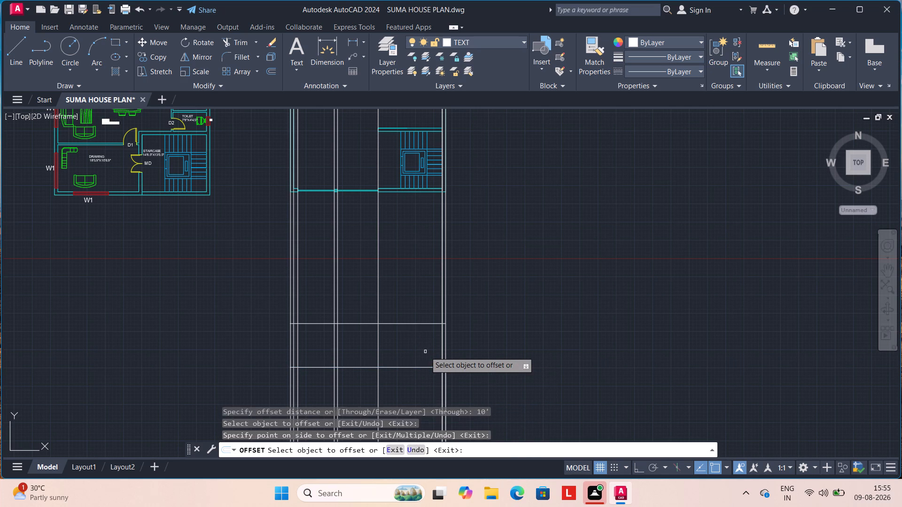
click(414, 323)
click(416, 309)
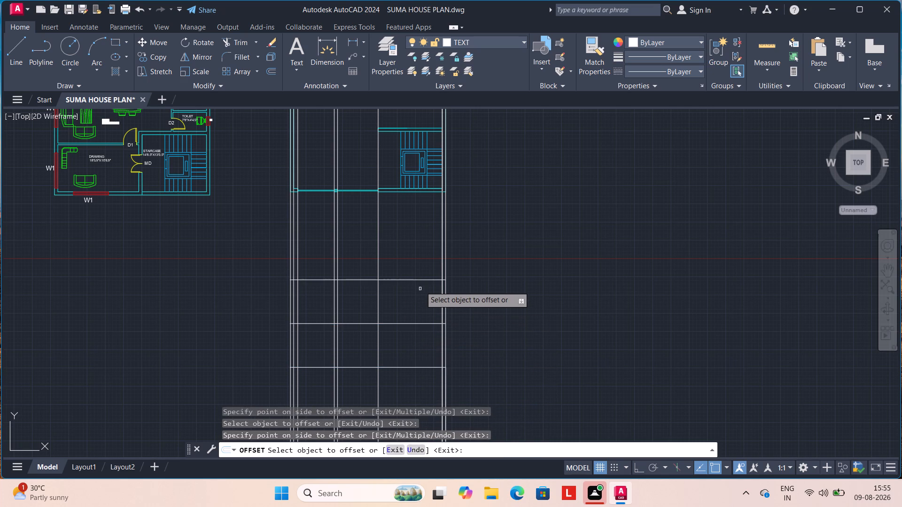
click(421, 279)
click(421, 260)
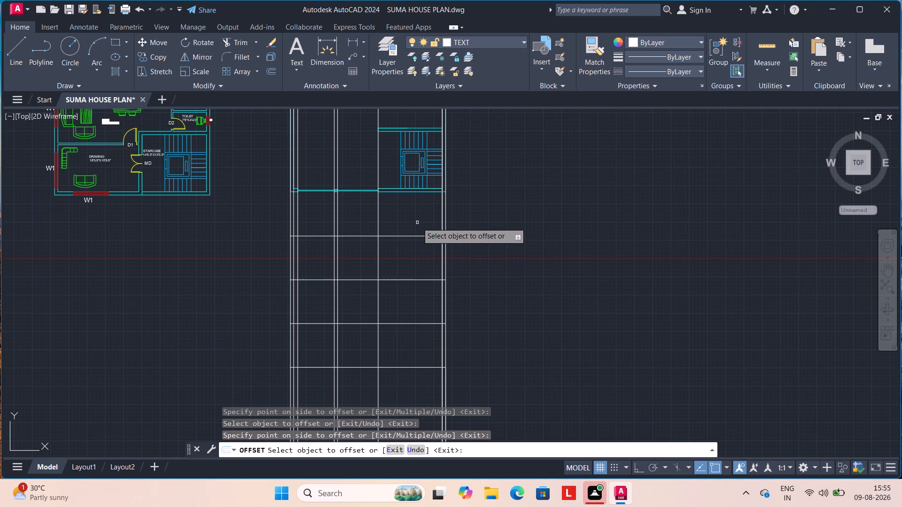
key(Escape)
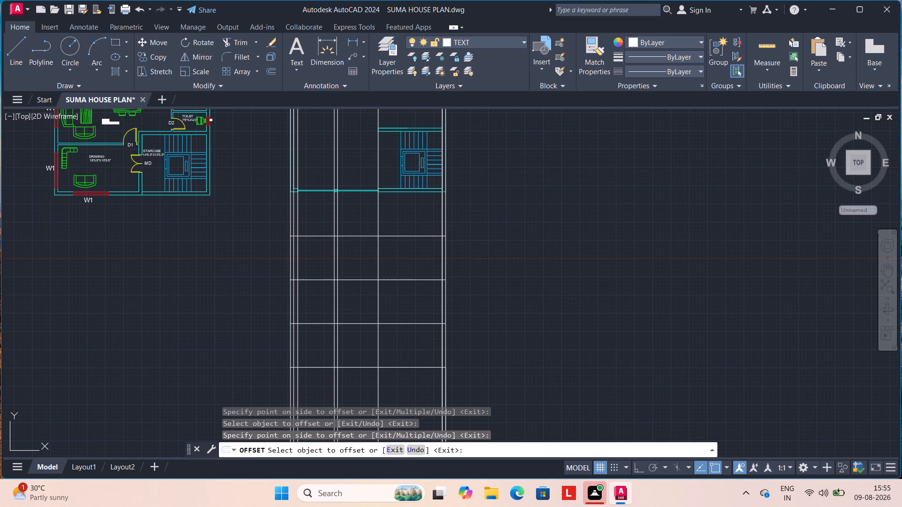
Offset the topmost horizontal level line upward by 3'.
key(o)
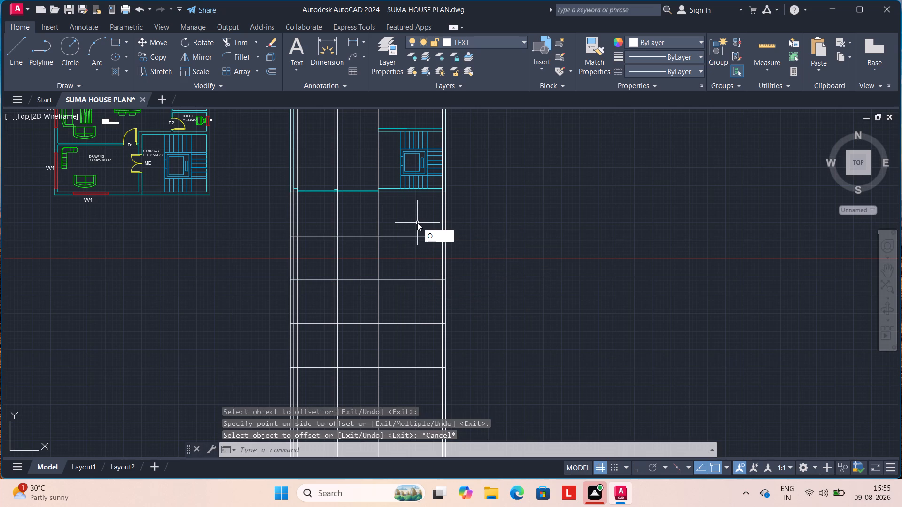
key(Return)
key(3)
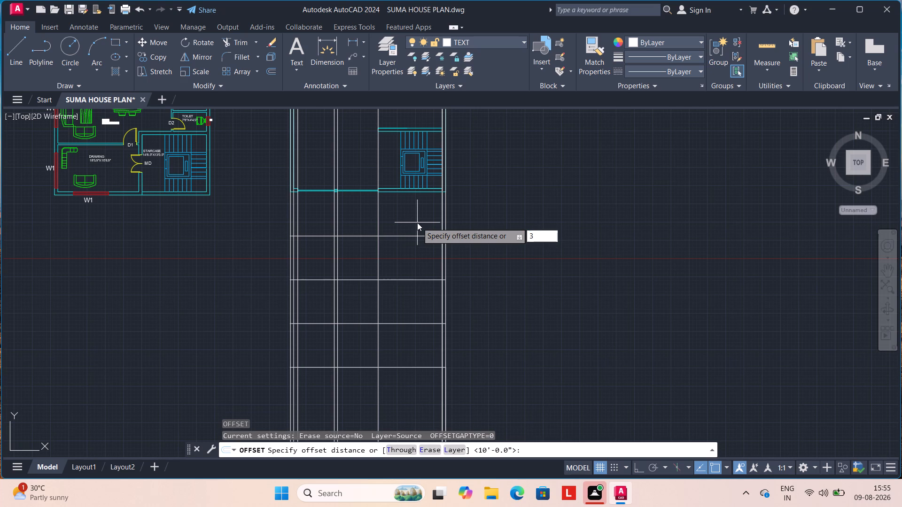
key(apostrophe)
key(Return)
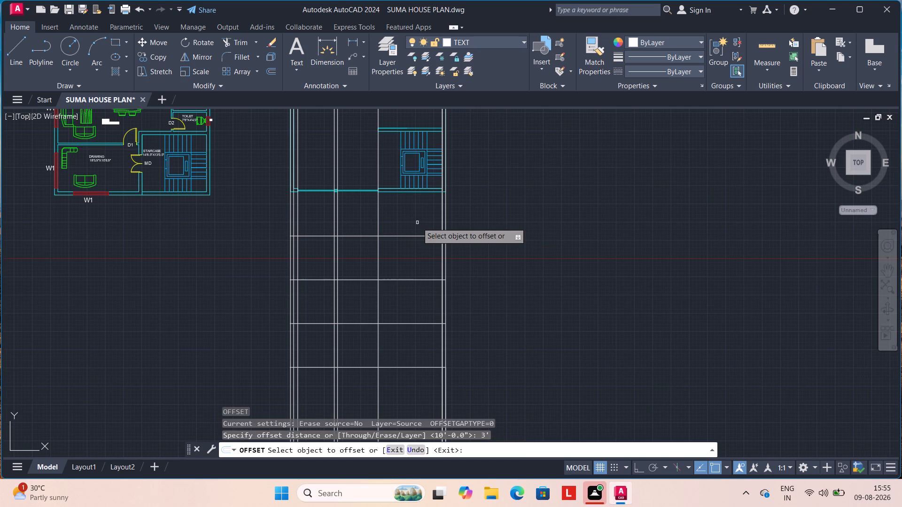
click(365, 236)
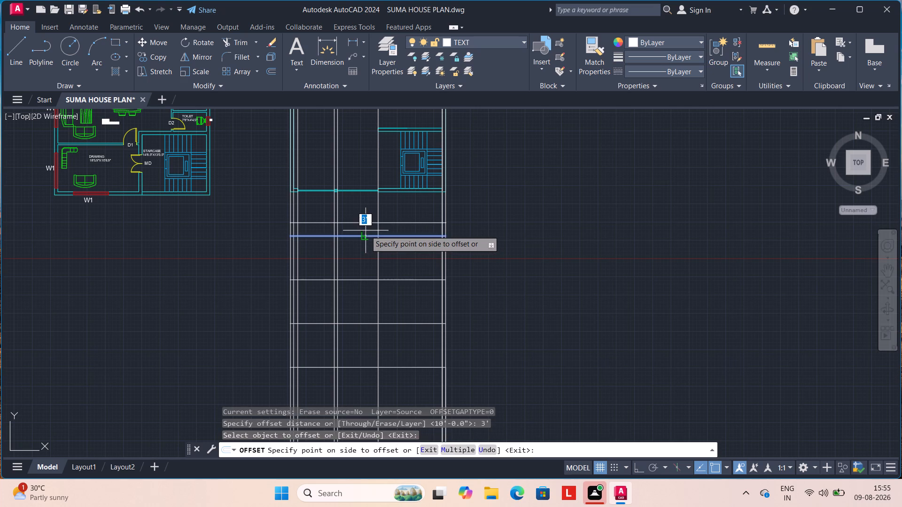
click(365, 230)
key(Escape)
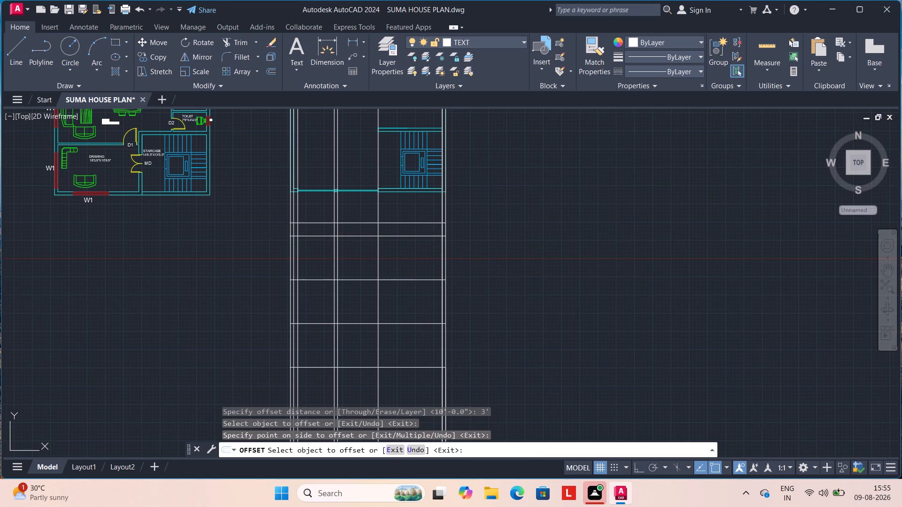
key(Escape)
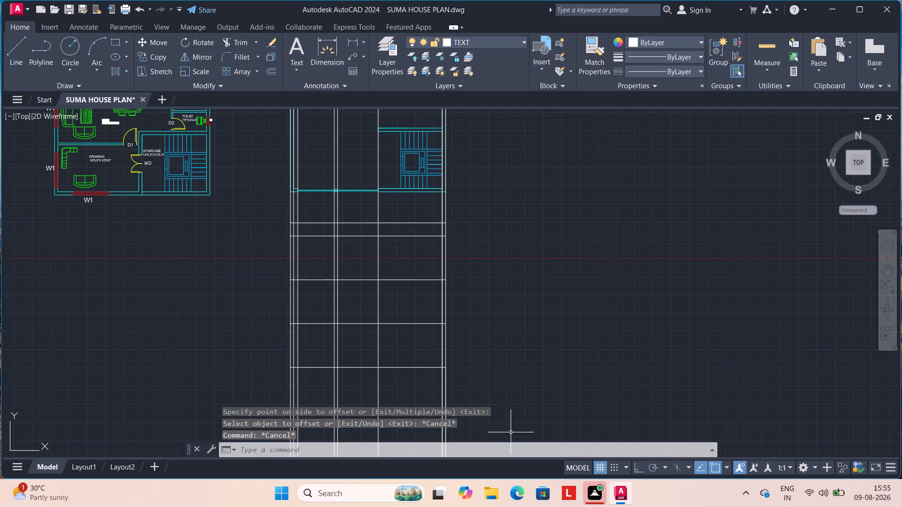
Trim the left wall, interior wall and middle vertical projection lines where they extend below the horizontal base line.
scroll(486, 384, up, 1)
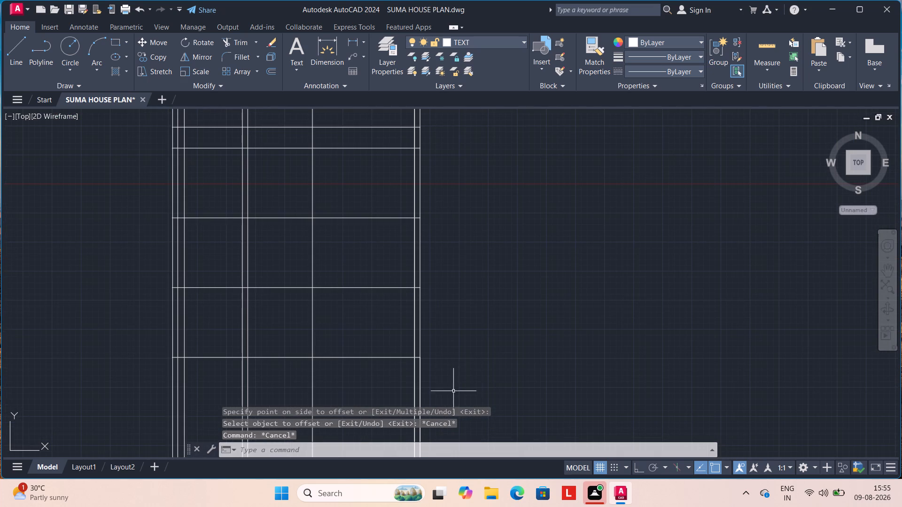
middle_drag(475, 398, 515, 325)
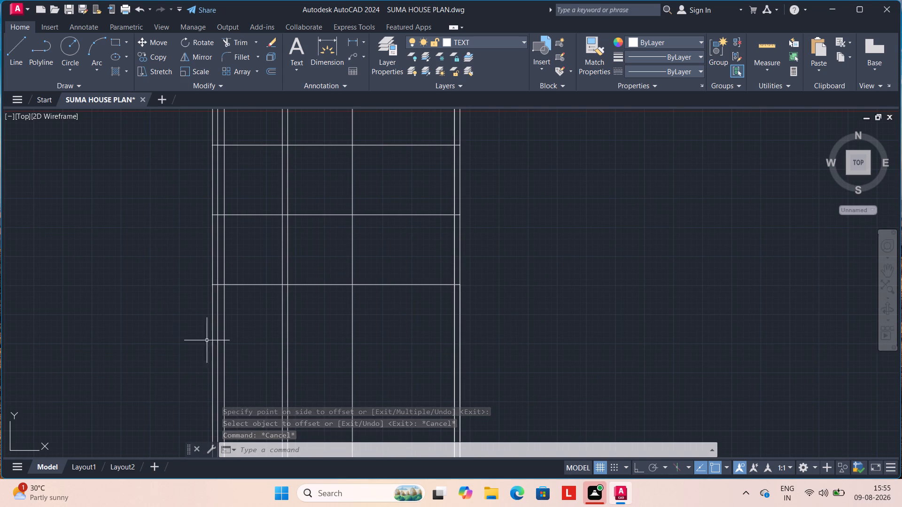
text(TR)
key(Return)
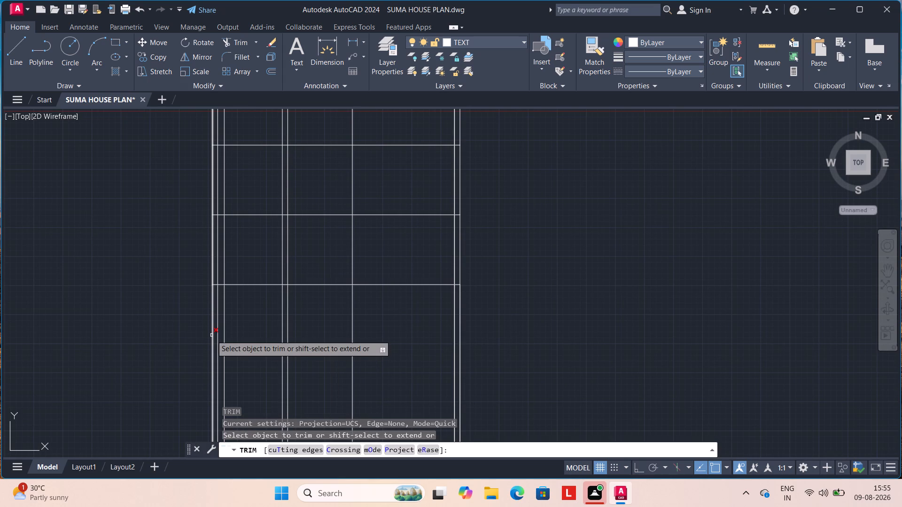
scroll(238, 325, up, 2)
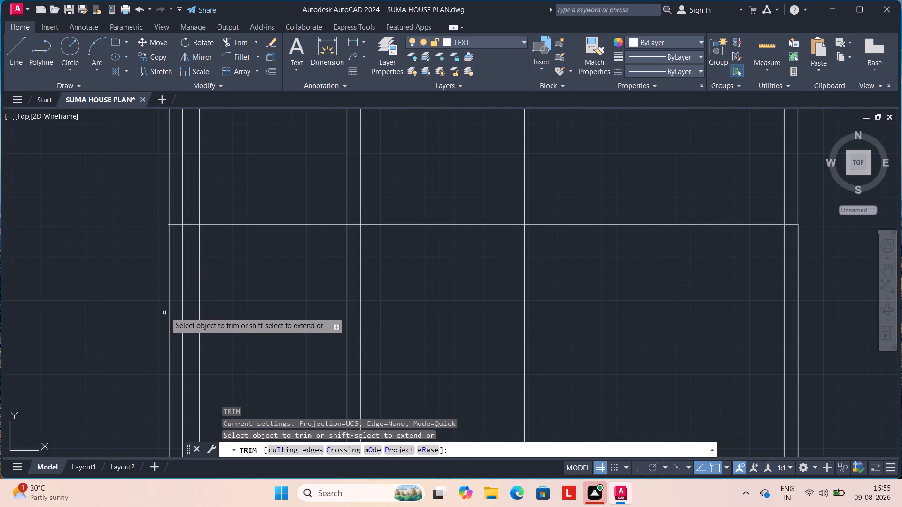
click(171, 309)
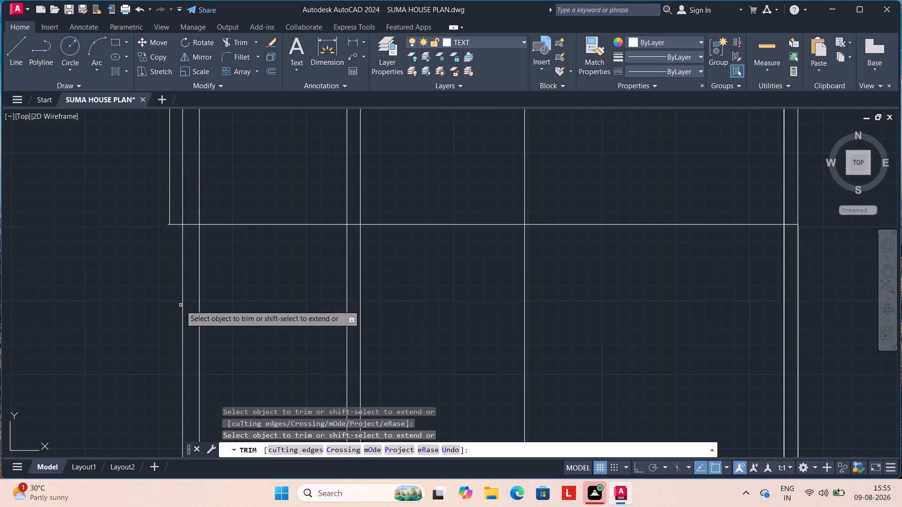
click(184, 303)
click(200, 299)
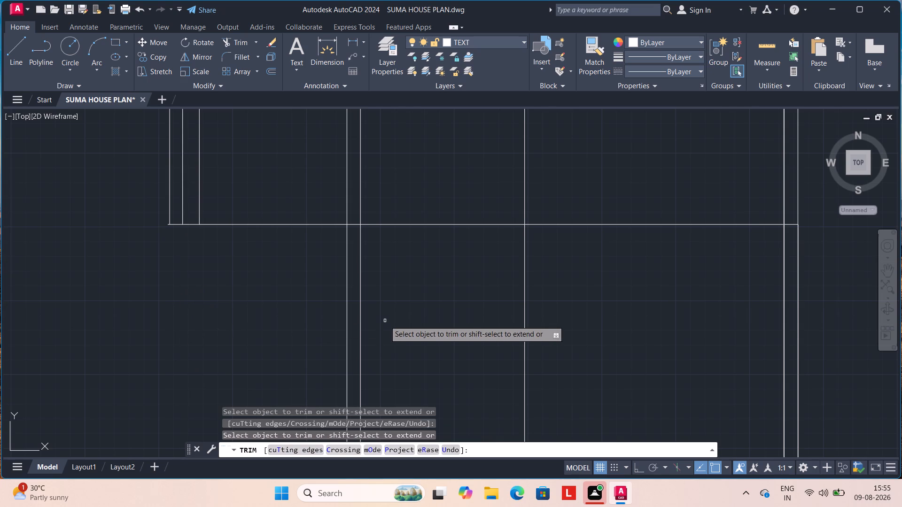
click(347, 325)
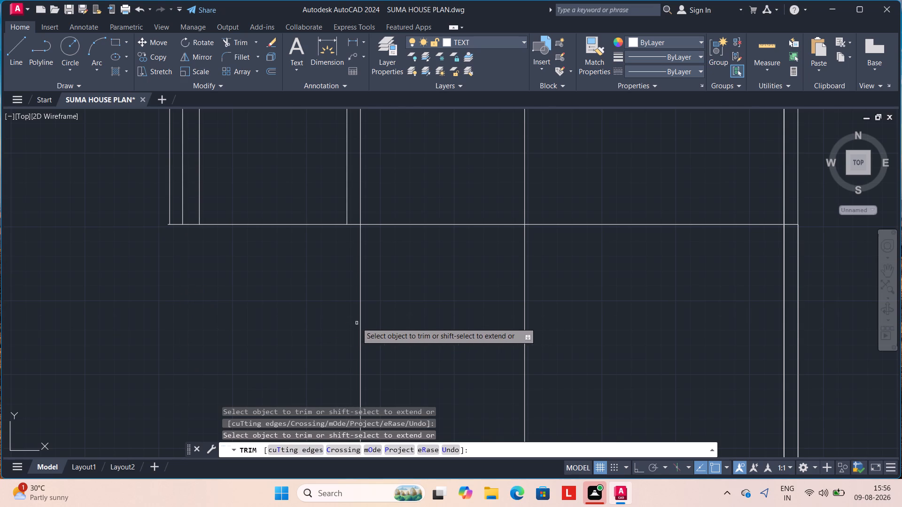
click(361, 320)
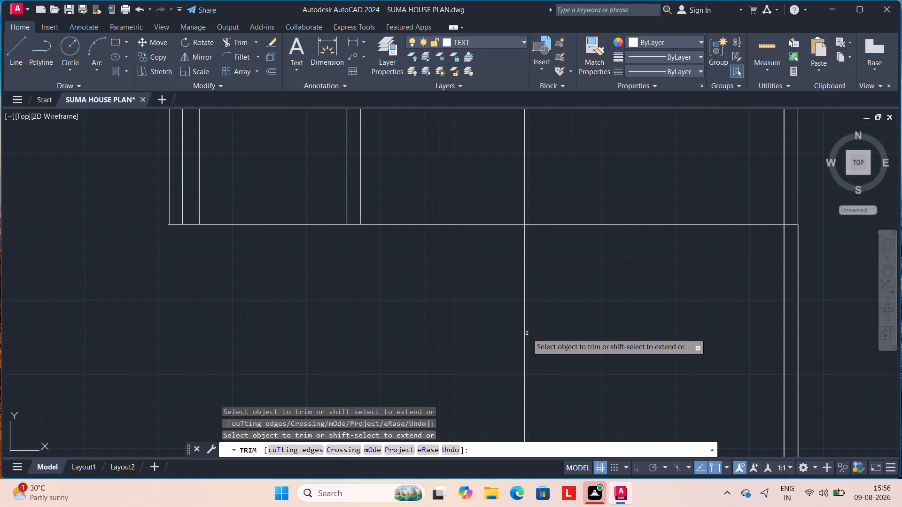
click(524, 334)
Trim the overlapping vertical lines projected from the right wall where they extend below the base line.
scroll(553, 340, down, 1)
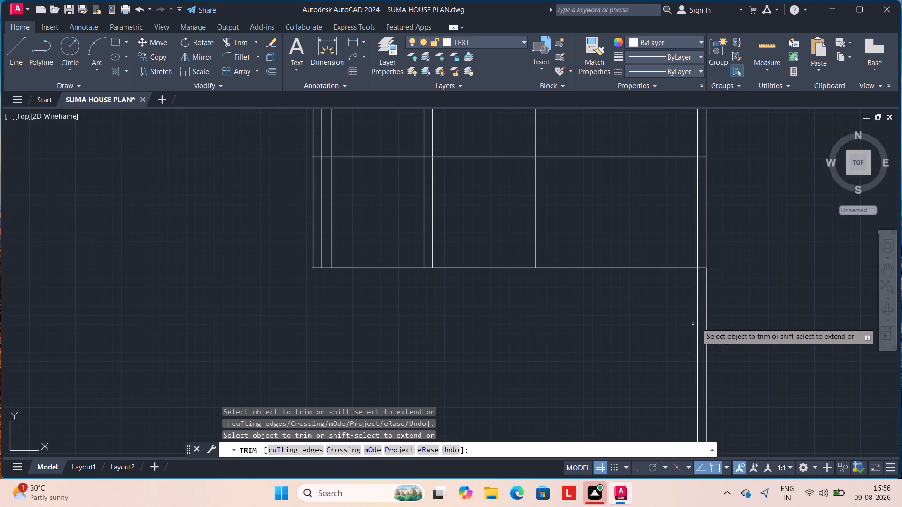
click(697, 323)
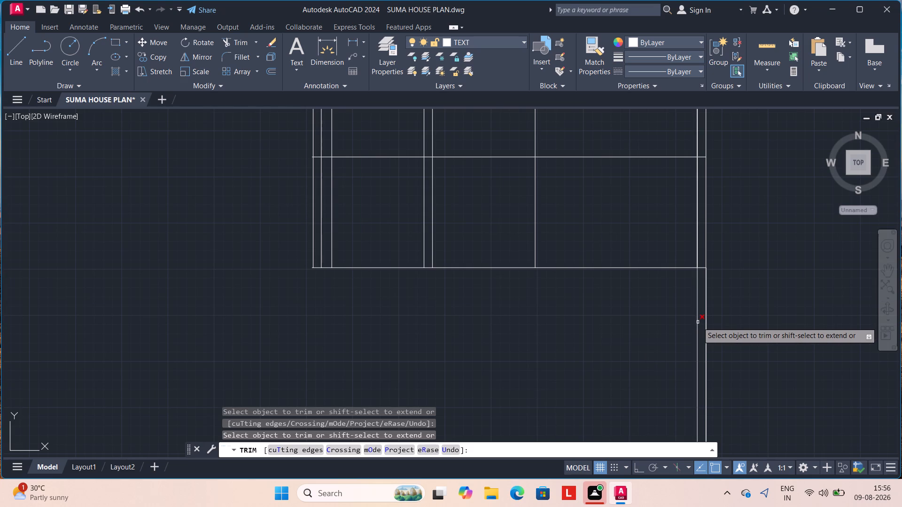
click(698, 322)
click(698, 322)
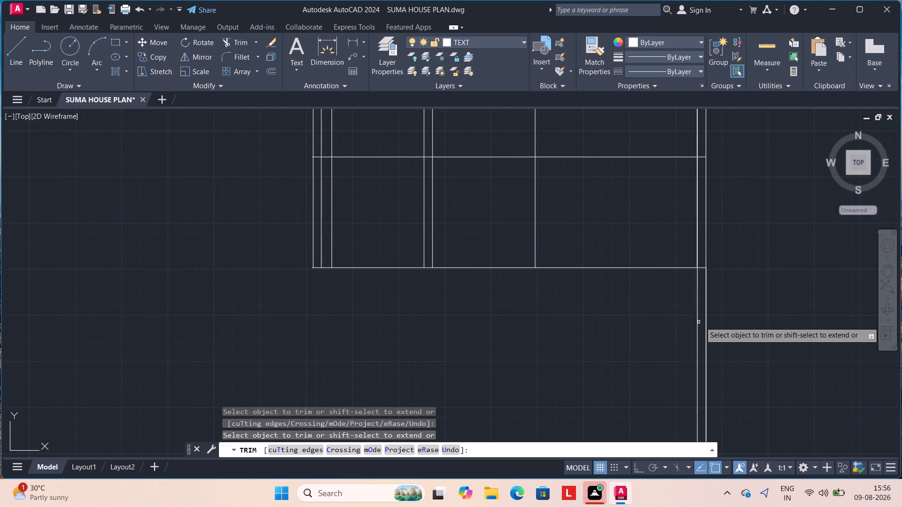
click(696, 325)
click(708, 316)
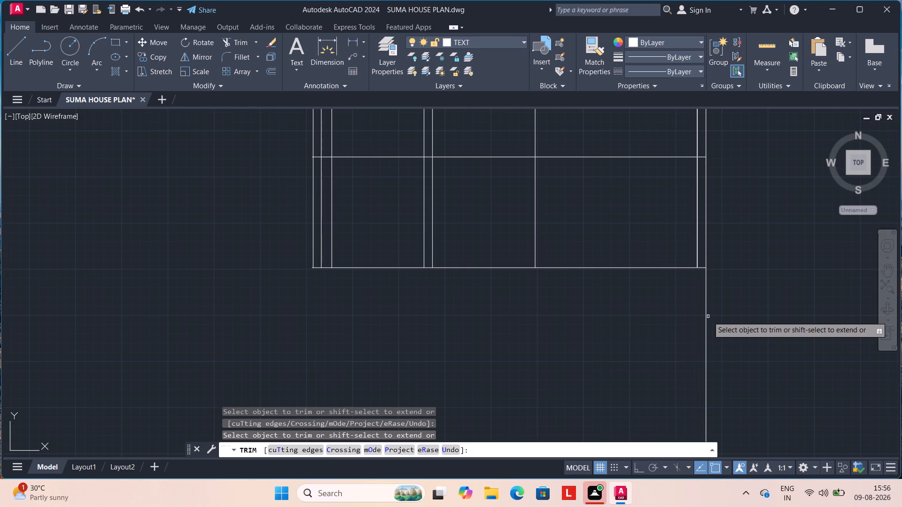
click(708, 316)
Trim the overlapping duplicate segments of the inner right-wall projection line in the lower floor levels above the base line.
scroll(712, 202, up, 2)
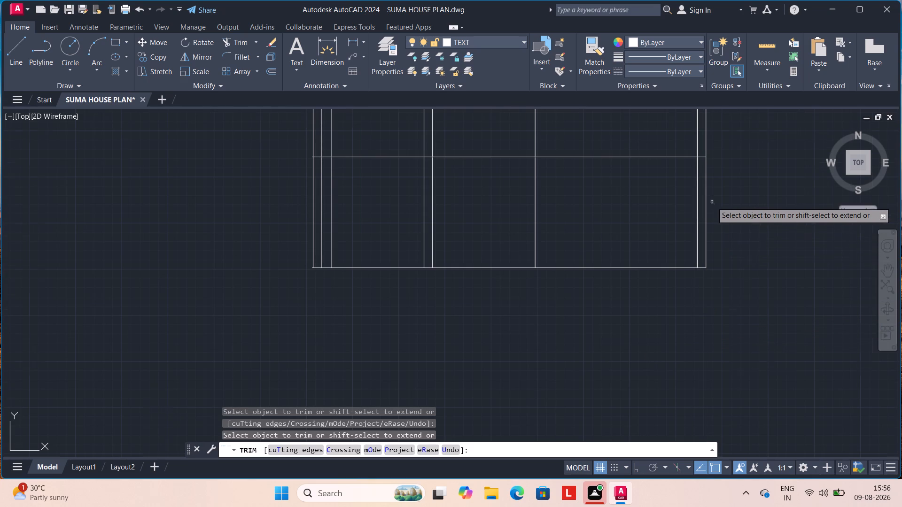
scroll(712, 202, up, 1)
scroll(651, 224, up, 6)
scroll(418, 238, up, 7)
scroll(600, 250, up, 5)
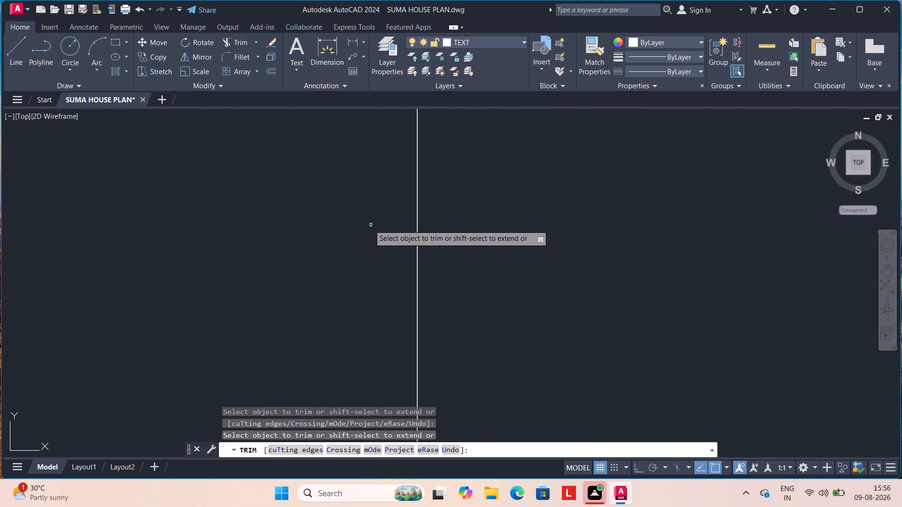
scroll(372, 223, up, 3)
scroll(453, 234, up, 8)
scroll(509, 236, up, 5)
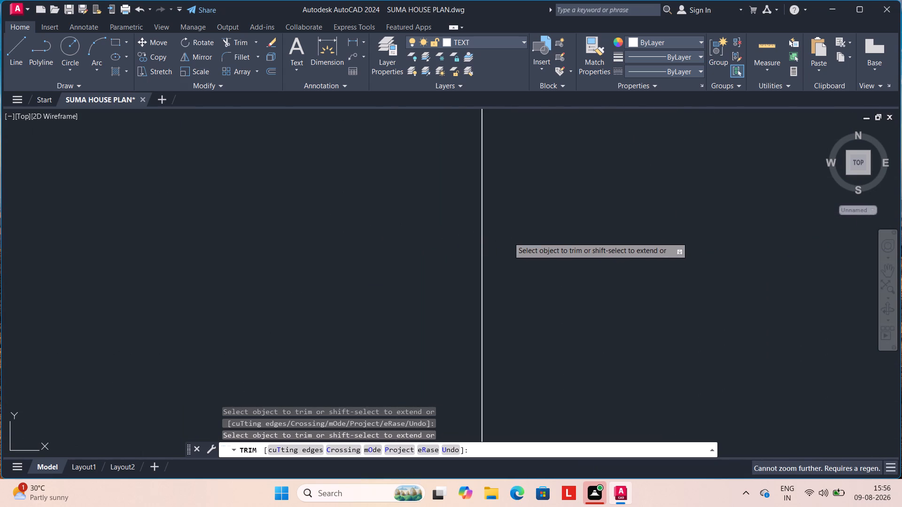
scroll(495, 241, down, 18)
scroll(435, 226, down, 4)
click(448, 226)
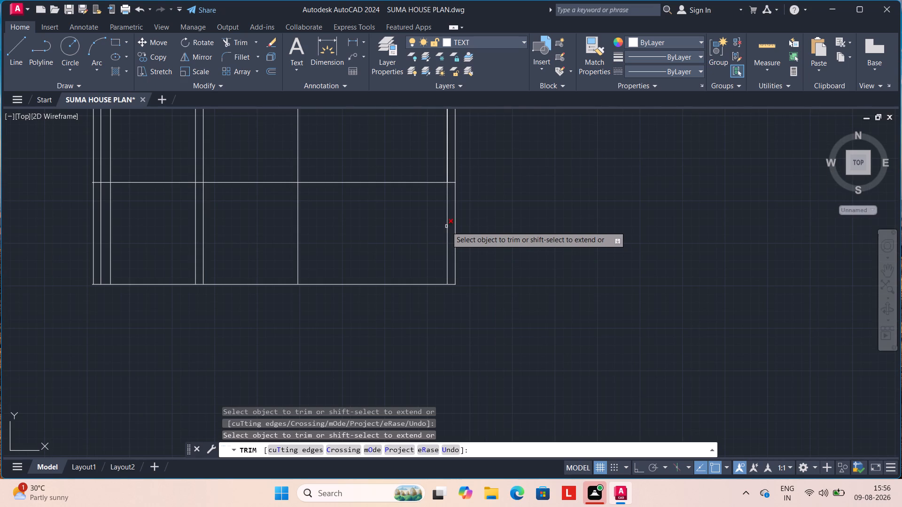
click(448, 226)
click(447, 164)
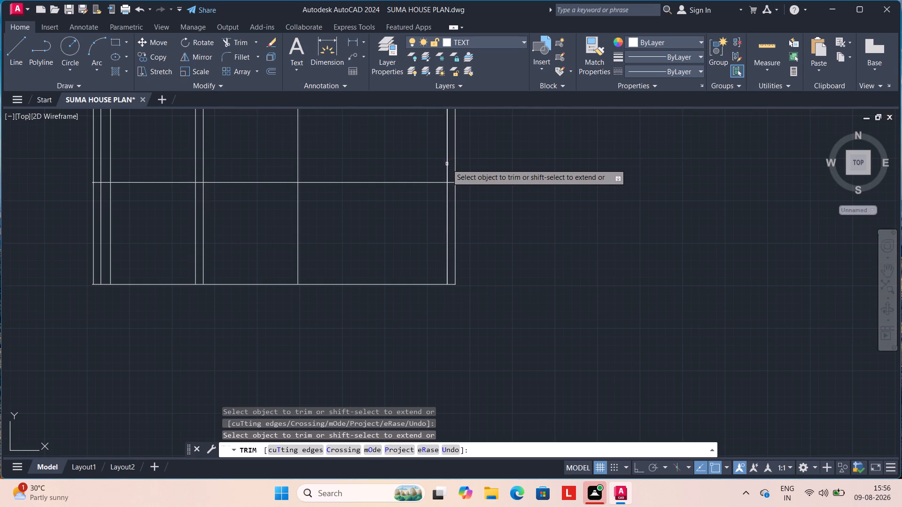
click(447, 164)
scroll(475, 181, down, 1)
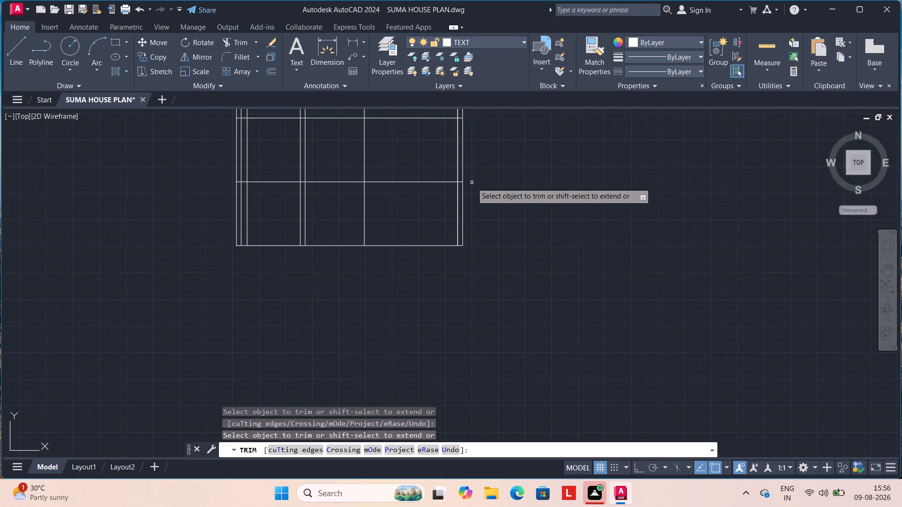
scroll(451, 183, up, 3)
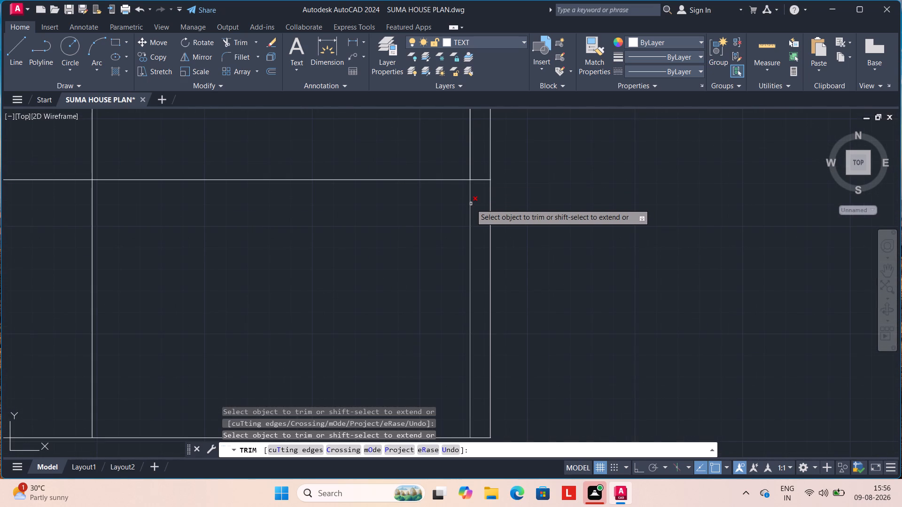
click(471, 204)
click(469, 171)
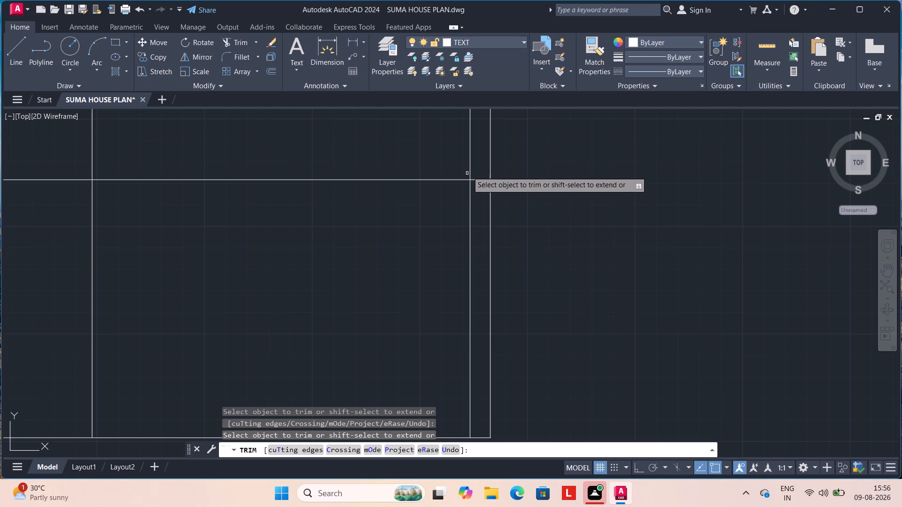
Trim the short end of the horizontal base line that projects beyond the outer left-wall line.
scroll(553, 214, down, 1)
scroll(585, 270, down, 1)
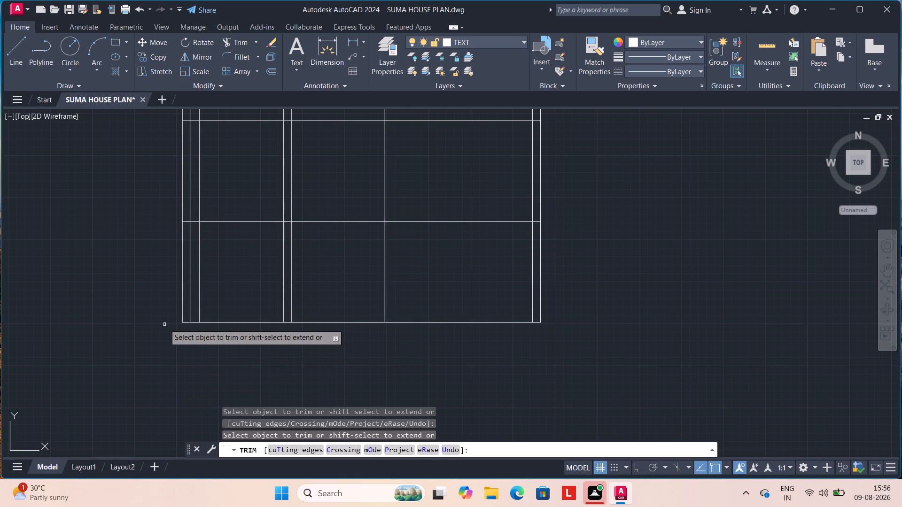
scroll(164, 324, up, 5)
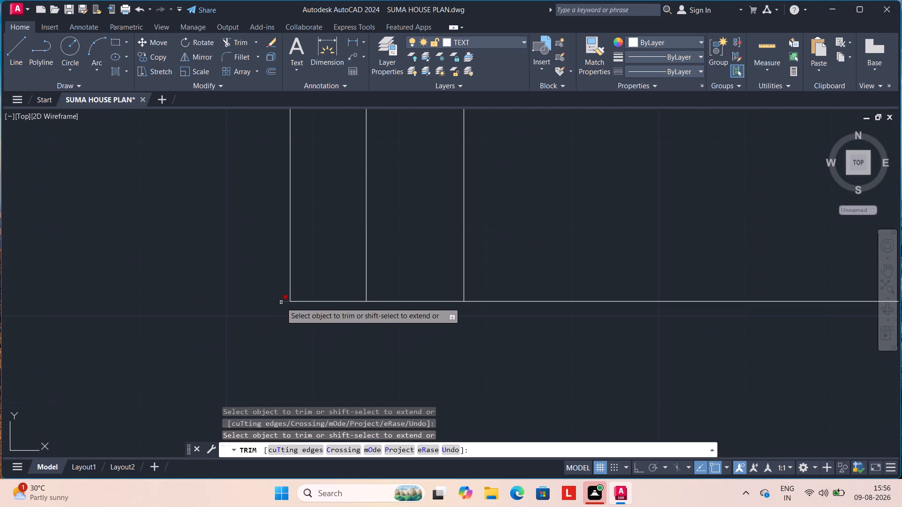
click(281, 302)
scroll(252, 322, down, 7)
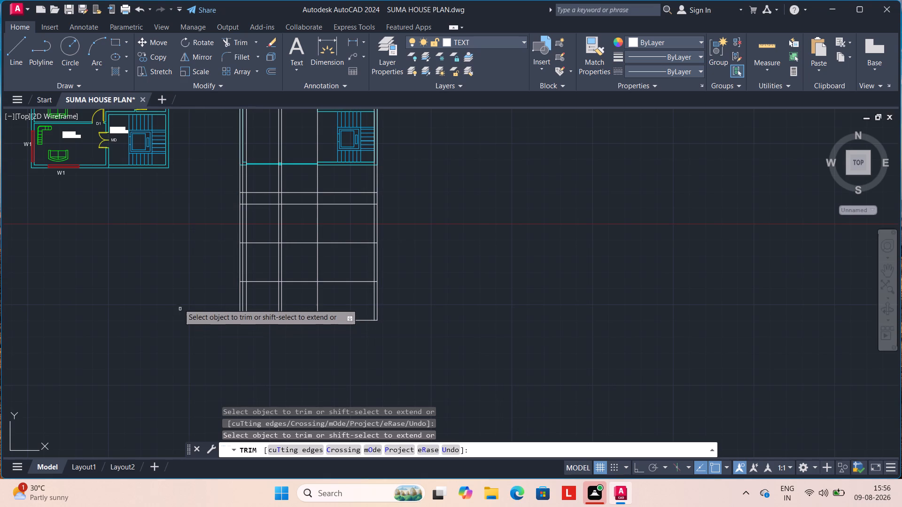
middle_drag(179, 301, 166, 346)
key(Escape)
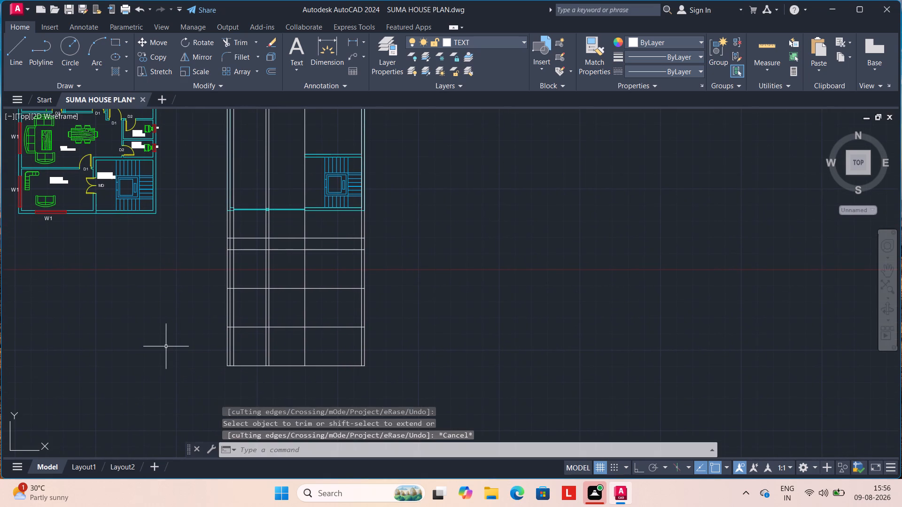
key(Escape)
key(Escape)
key(Escape)
key(Escape)
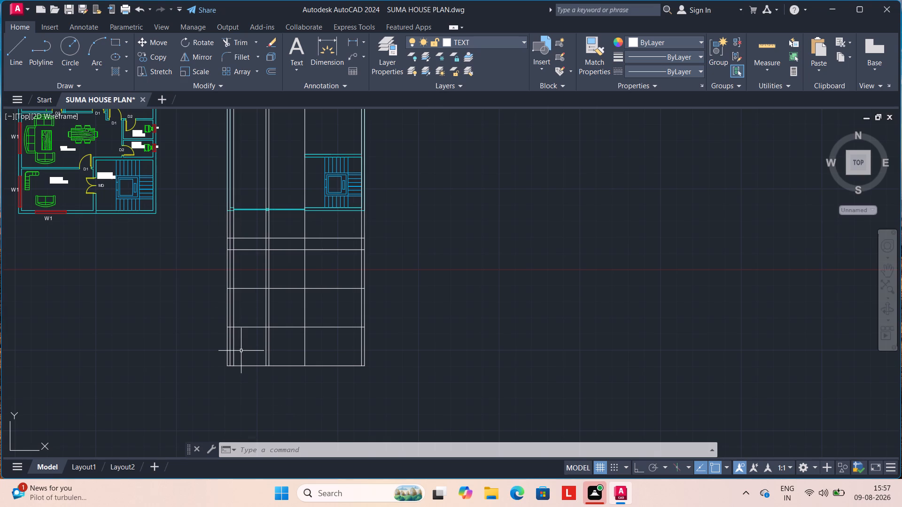
Trim the second vertical line from the left in each floor bay, from the base line up to the topmost level line.
scroll(241, 351, up, 1)
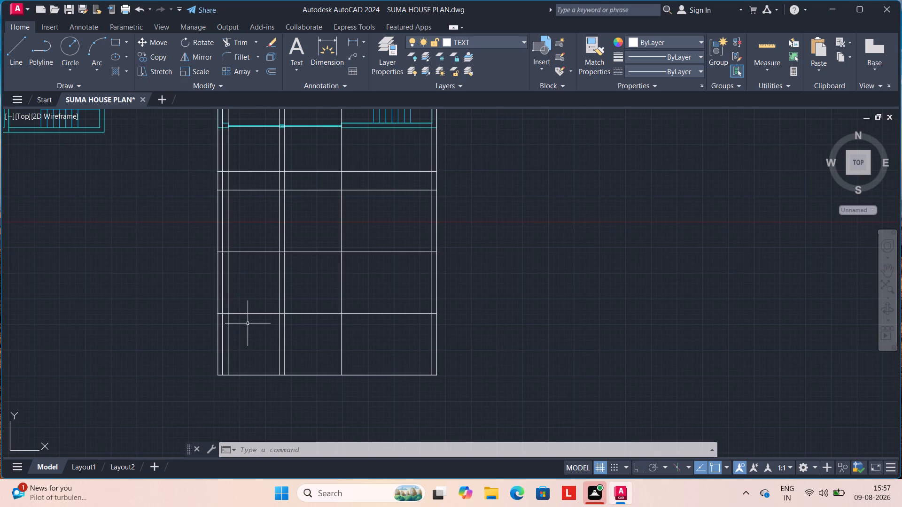
scroll(233, 340, up, 2)
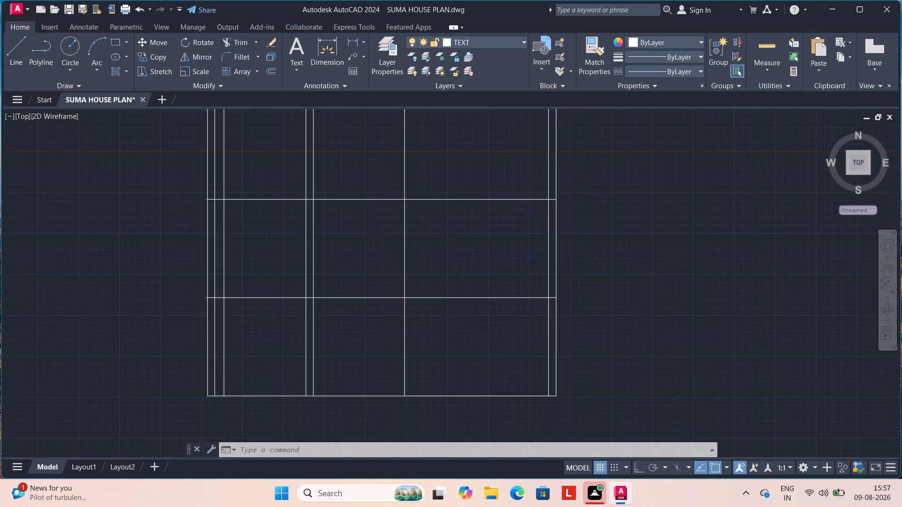
text(TR)
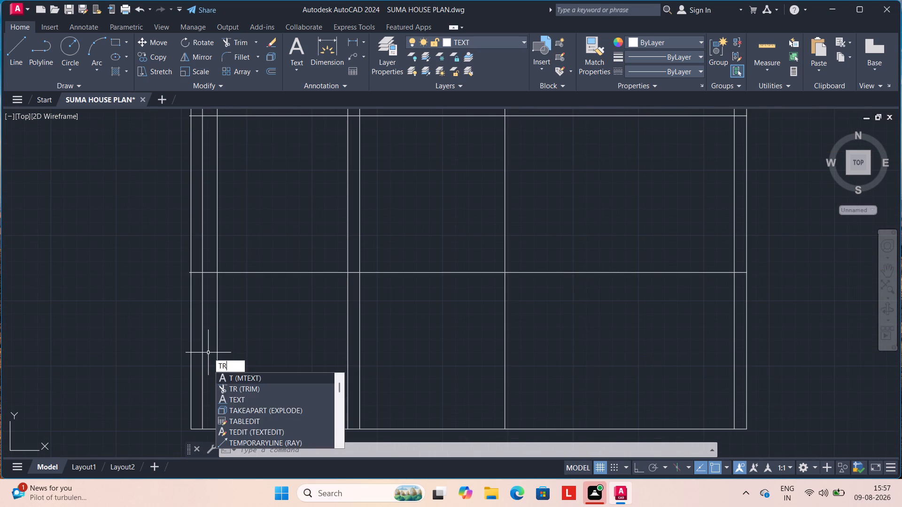
key(Return)
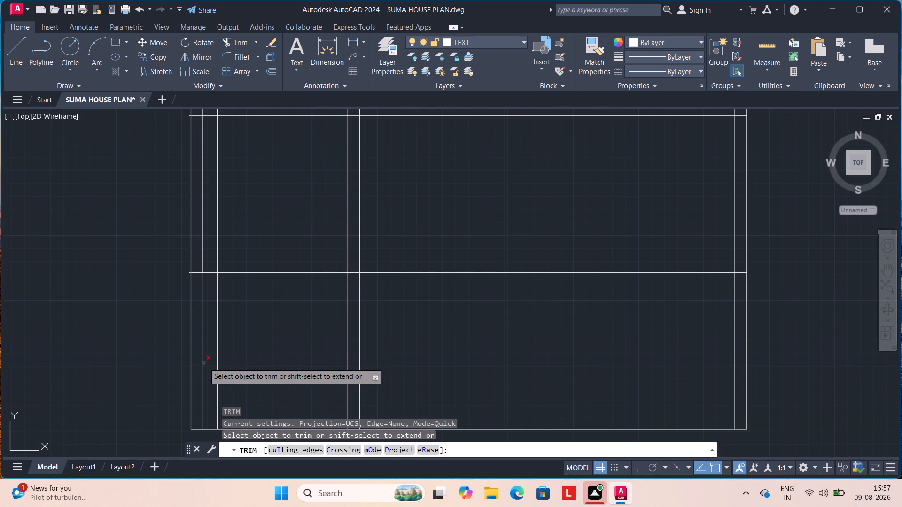
click(204, 363)
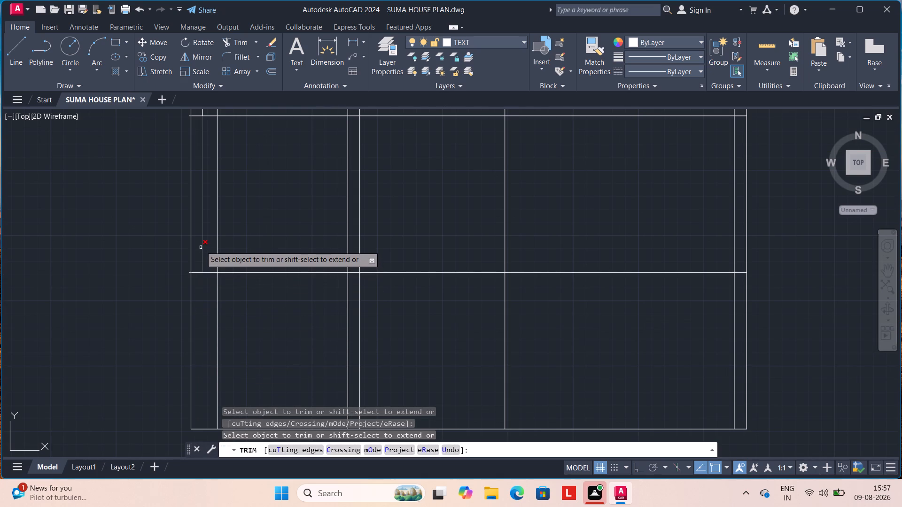
click(203, 243)
scroll(203, 243, down, 1)
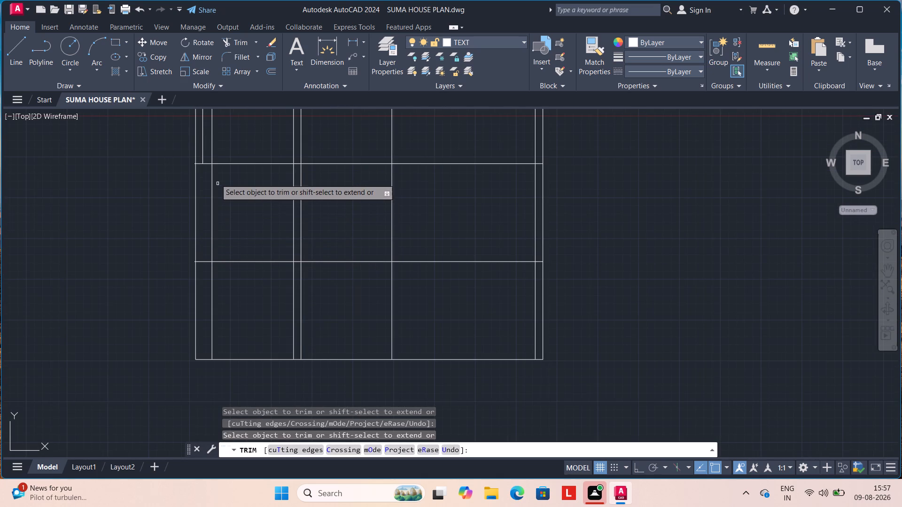
middle_drag(236, 192, 259, 292)
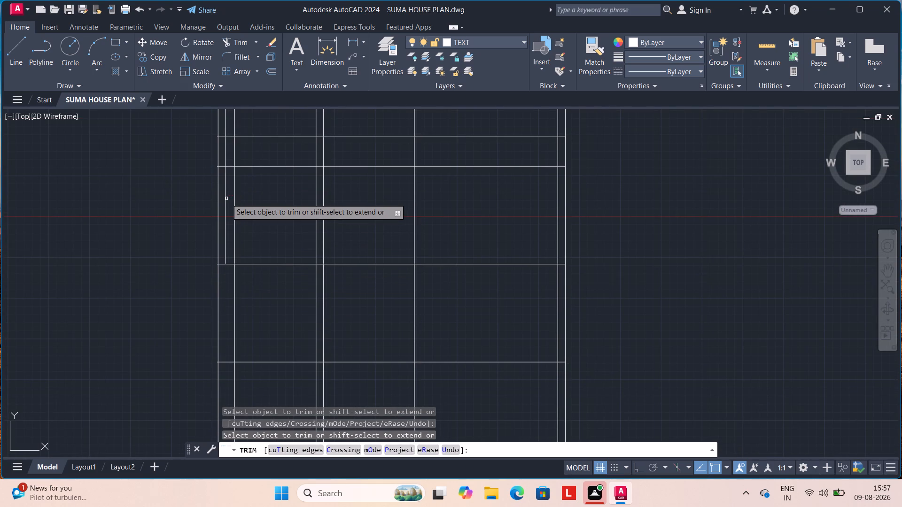
click(226, 199)
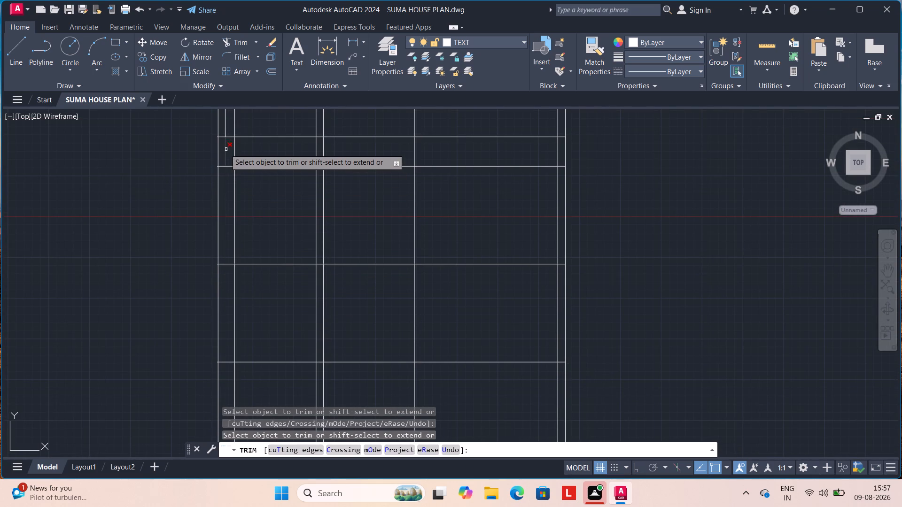
click(225, 149)
middle_drag(206, 134, 220, 207)
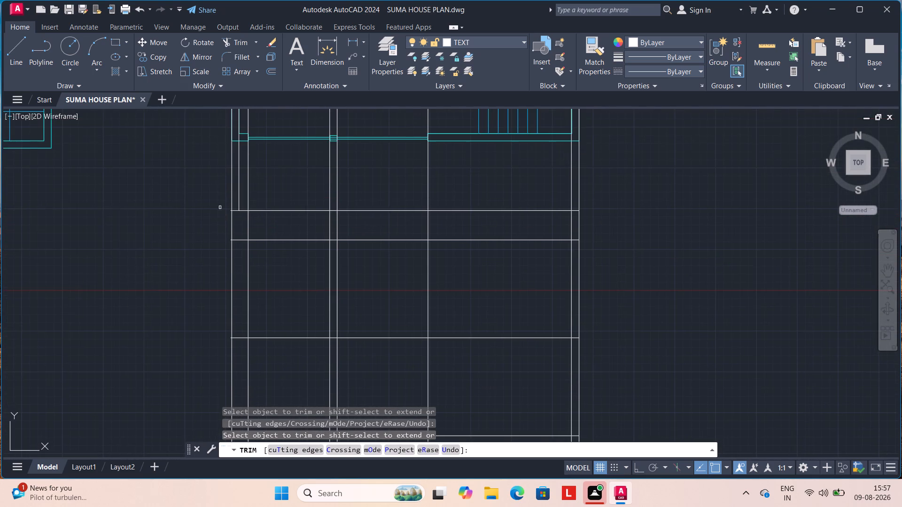
Trim the short ends of the four horizontal level lines above the base line that project beyond the outer left-wall line.
scroll(222, 194, up, 2)
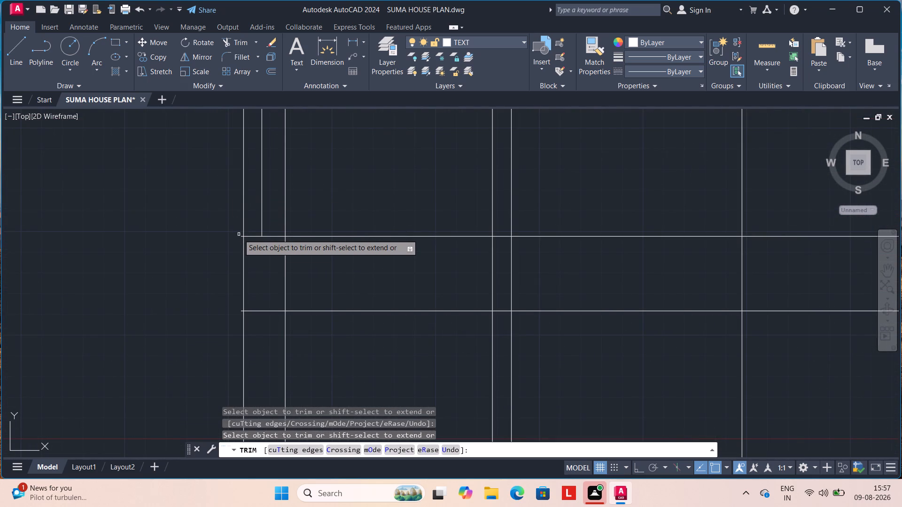
click(240, 235)
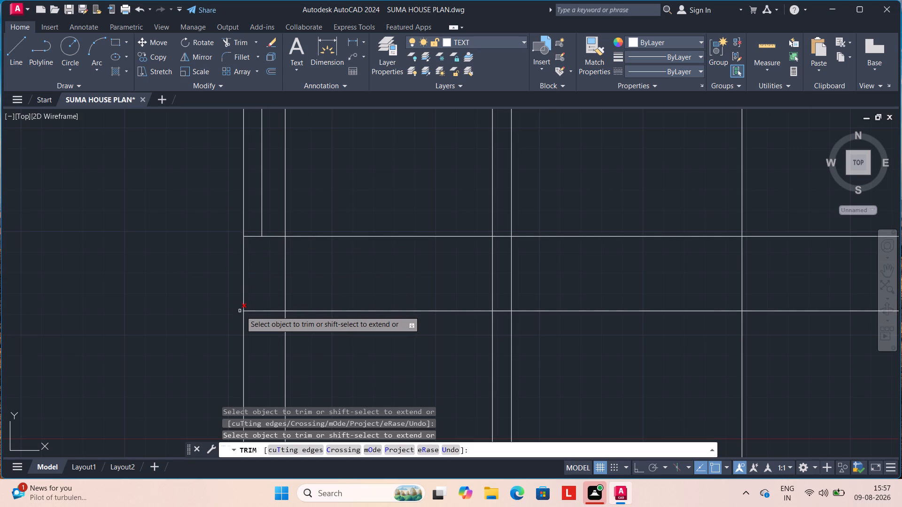
click(241, 311)
middle_drag(251, 347, 280, 194)
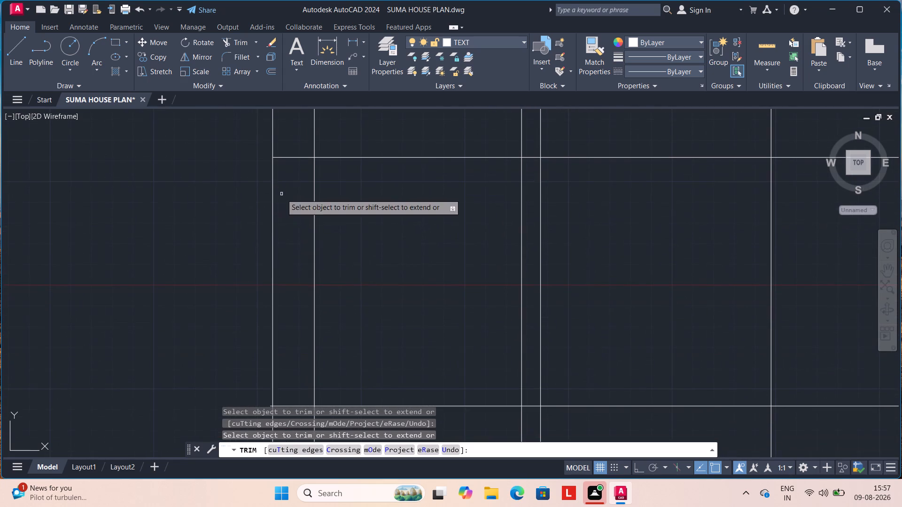
middle_drag(249, 351, 228, 192)
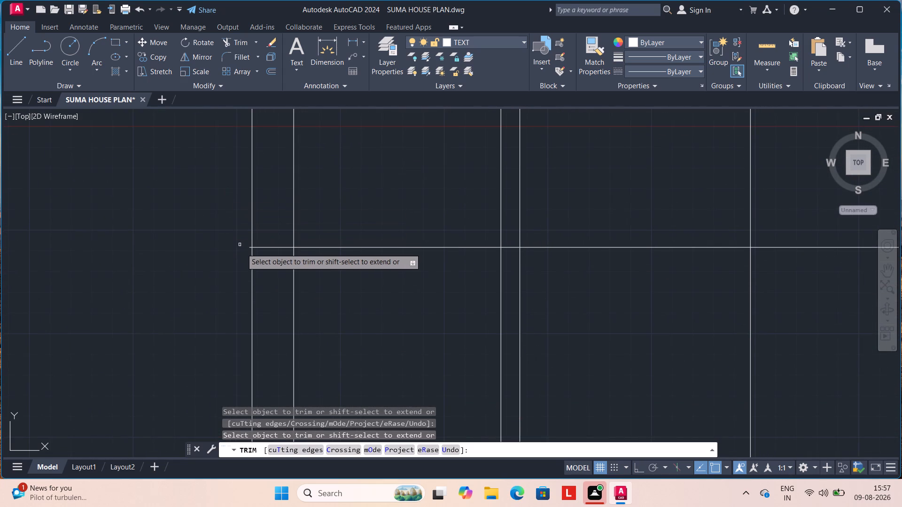
click(249, 247)
middle_drag(239, 283, 214, 173)
scroll(214, 173, up, 1)
scroll(203, 202, down, 2)
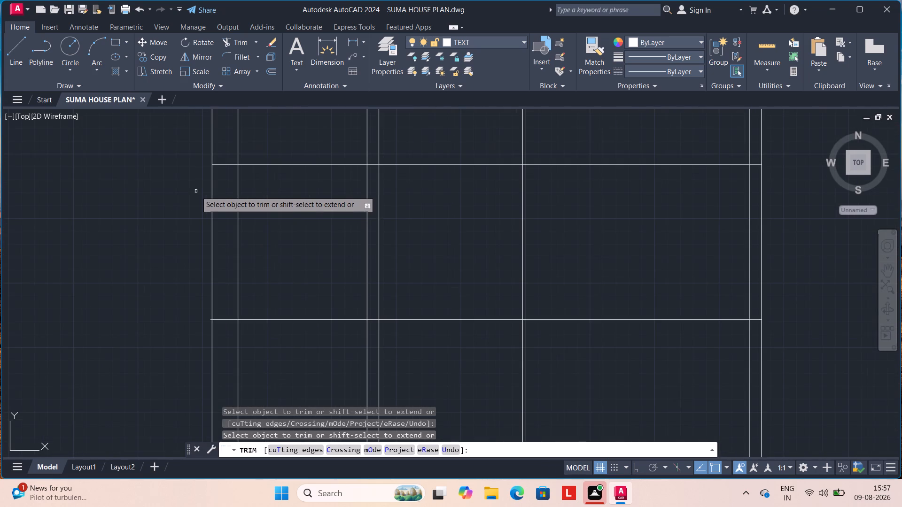
scroll(187, 223, down, 1)
scroll(184, 278, up, 1)
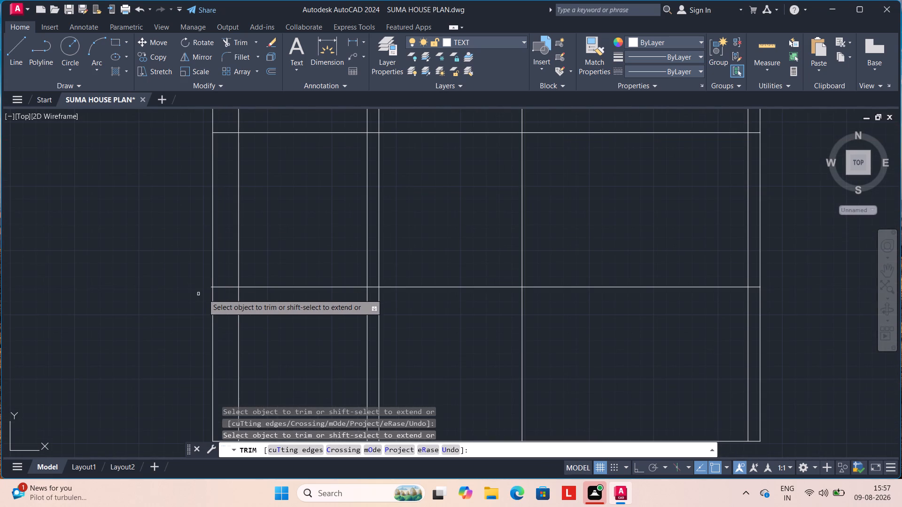
scroll(208, 288, up, 3)
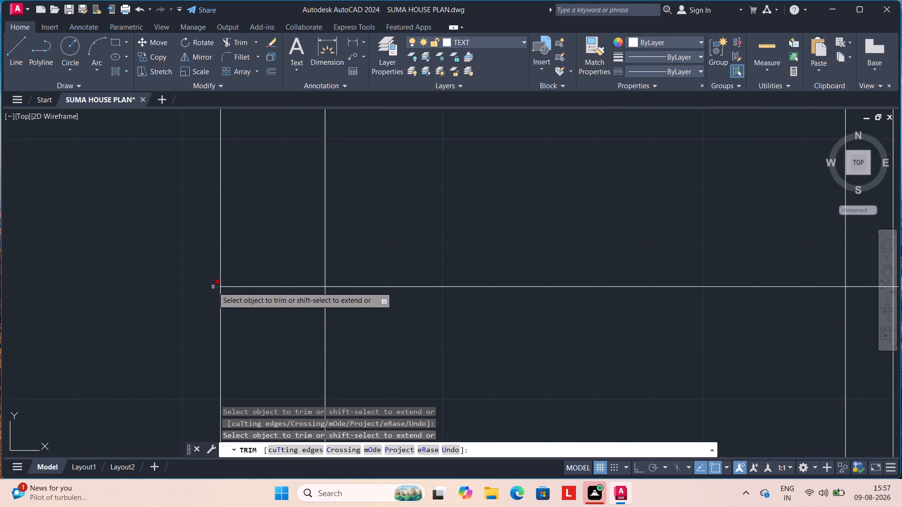
click(213, 287)
scroll(183, 292, down, 4)
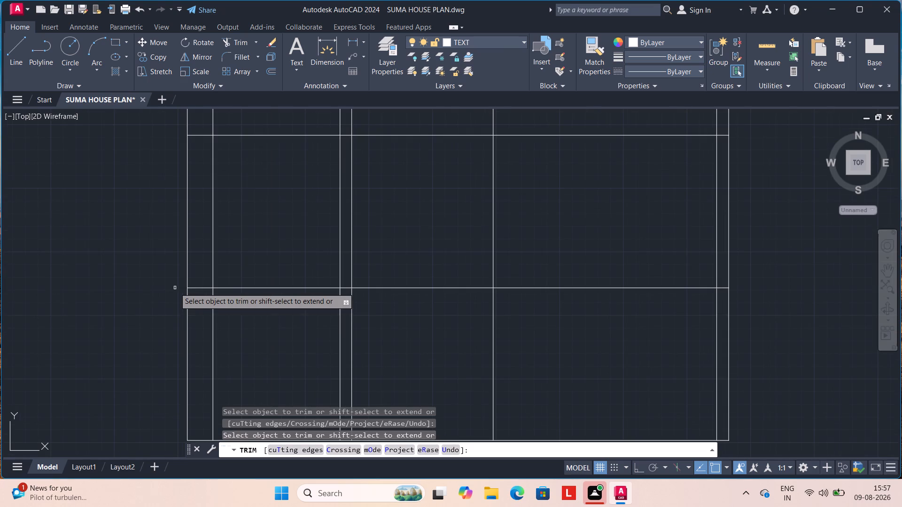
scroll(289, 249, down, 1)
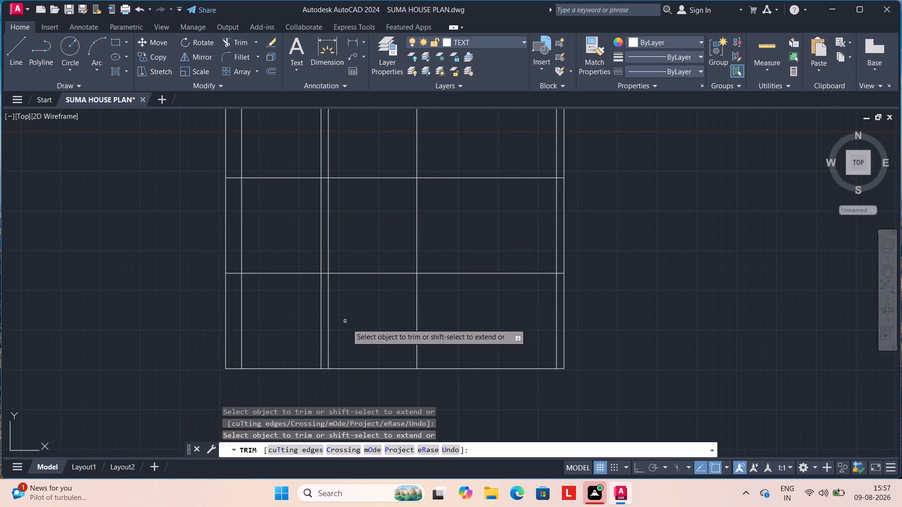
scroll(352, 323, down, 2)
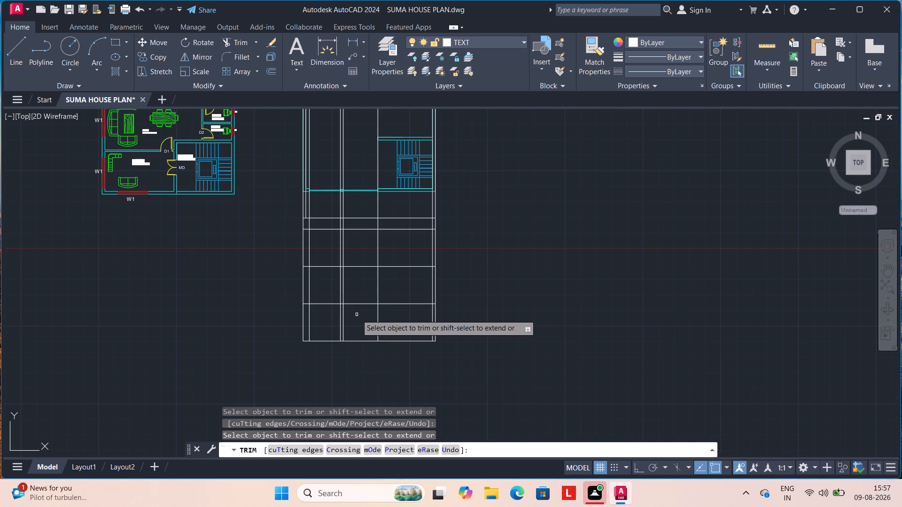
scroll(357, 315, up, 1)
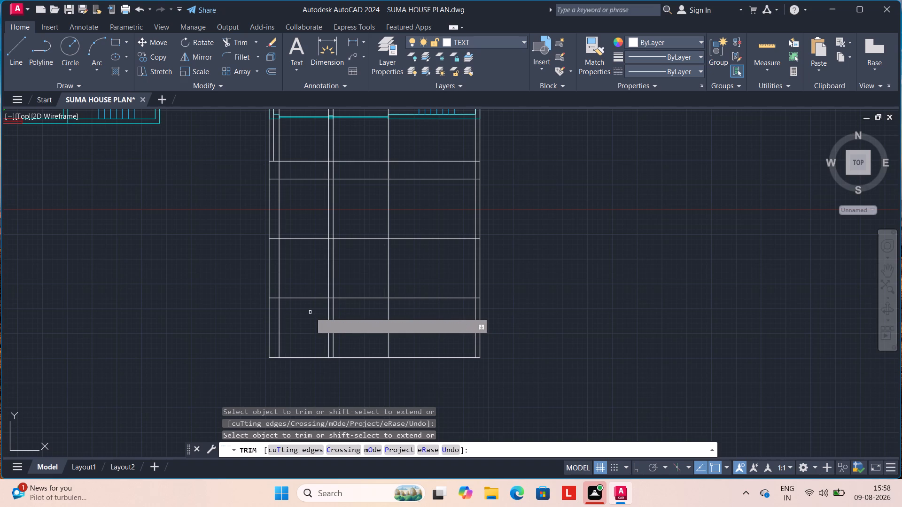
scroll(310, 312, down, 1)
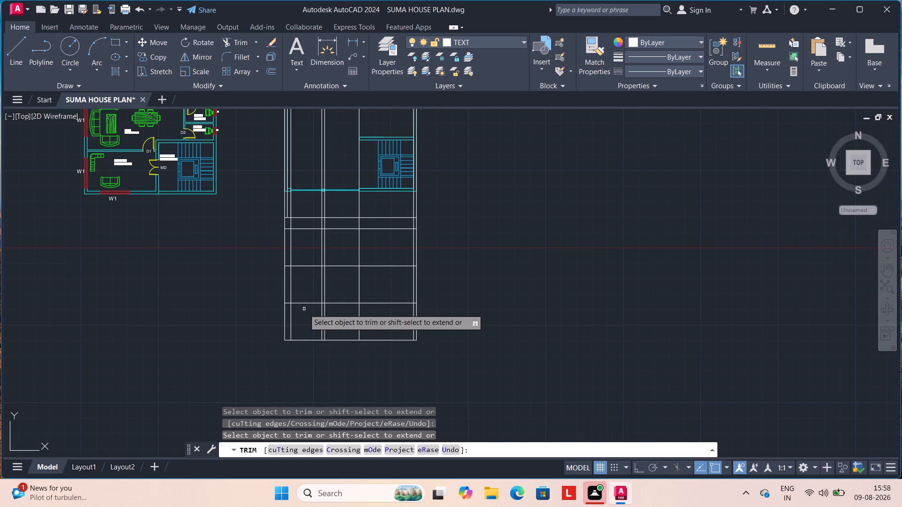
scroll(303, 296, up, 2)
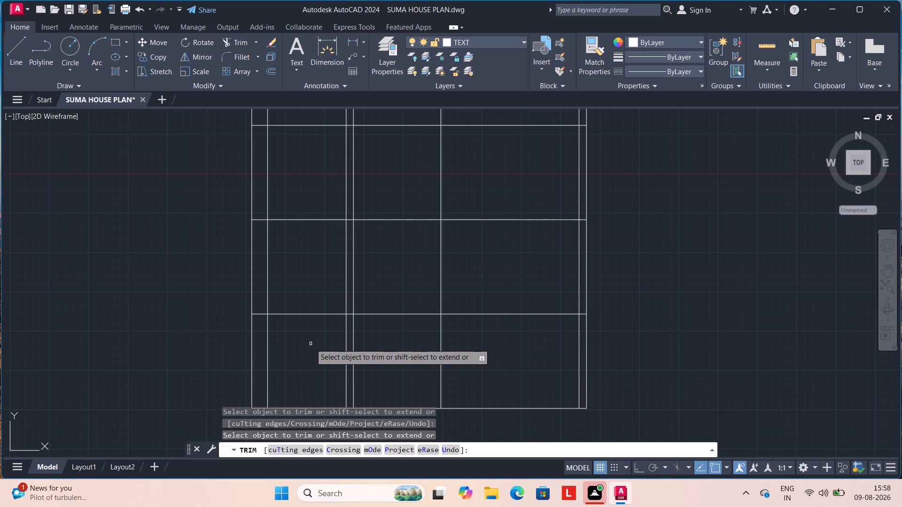
Offset the horizontal base line 5' upward to add an intermediate level line in the lowest floor bay.
key(Escape)
middle_drag(306, 357, 306, 356)
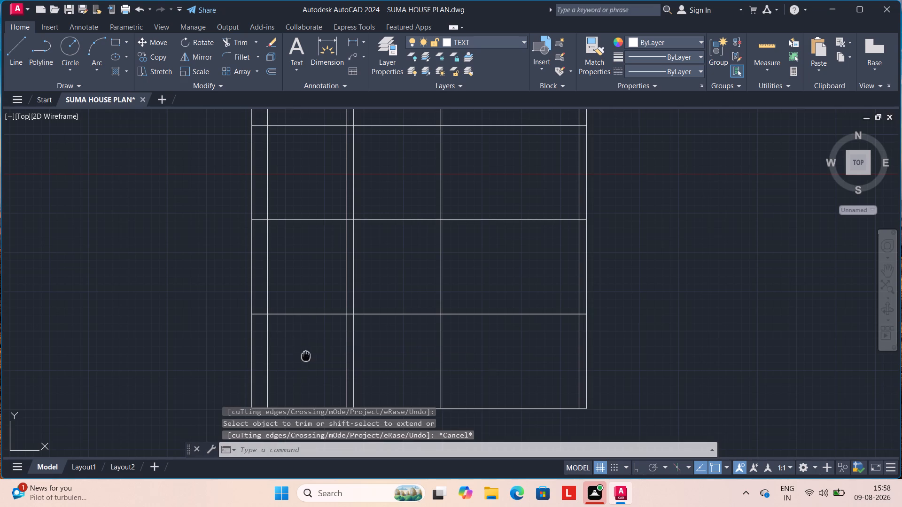
middle_drag(306, 356, 314, 316)
key(o)
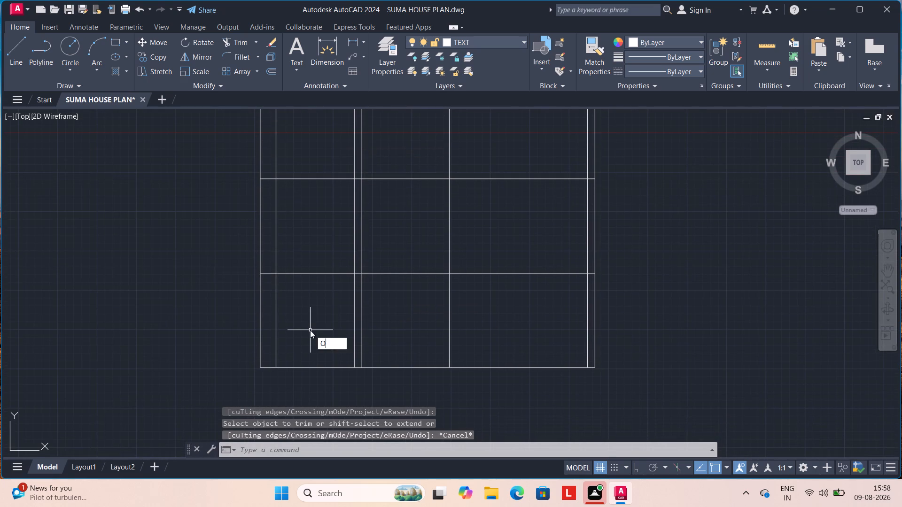
key(Return)
key(5)
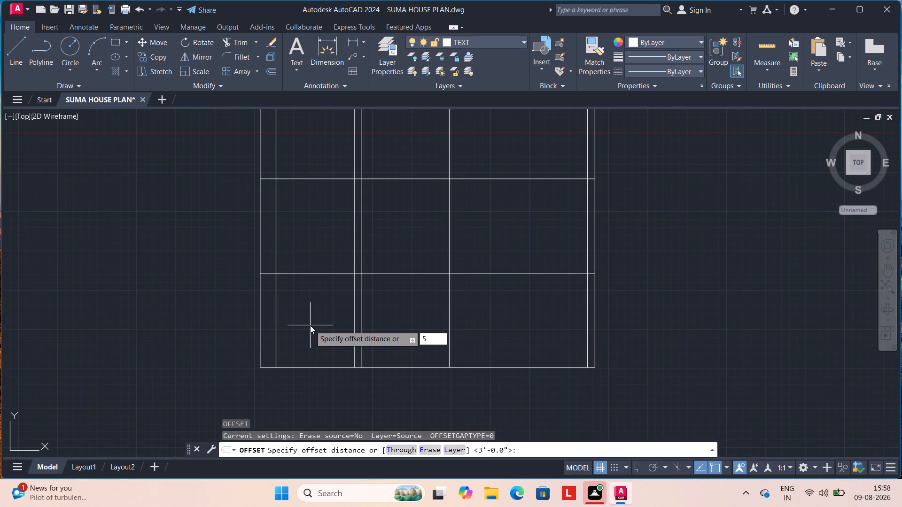
key(apostrophe)
key(Return)
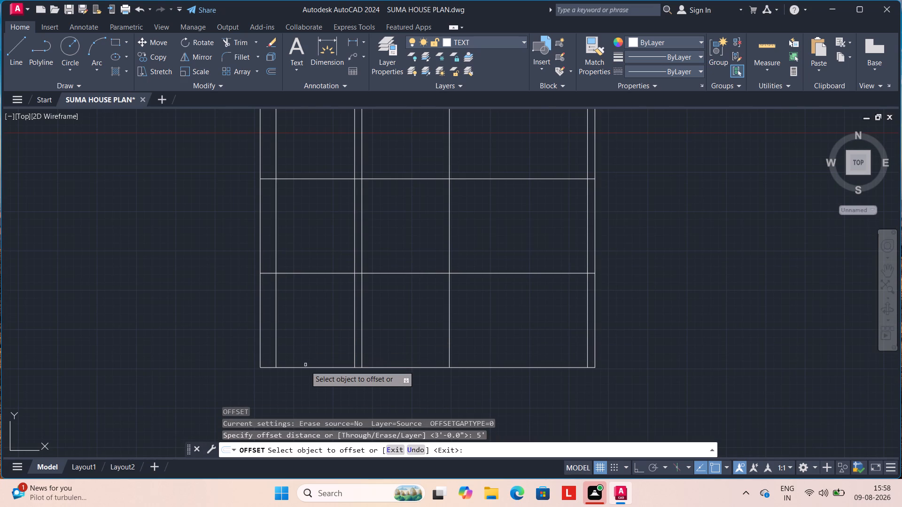
drag(305, 366, 306, 361)
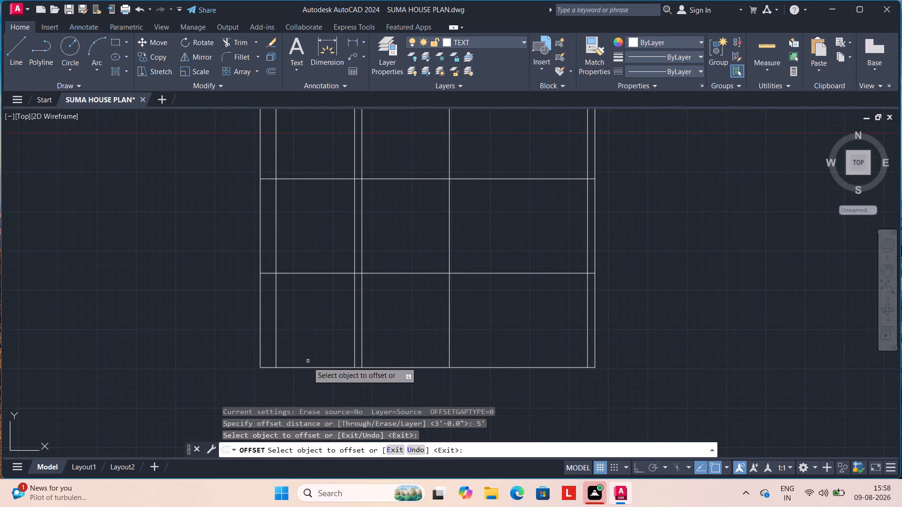
drag(309, 367, 311, 353)
click(311, 349)
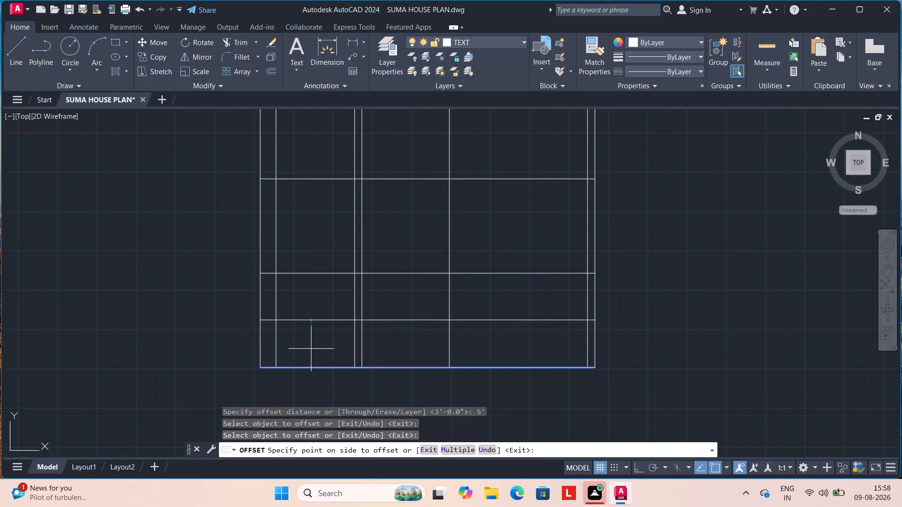
key(Escape)
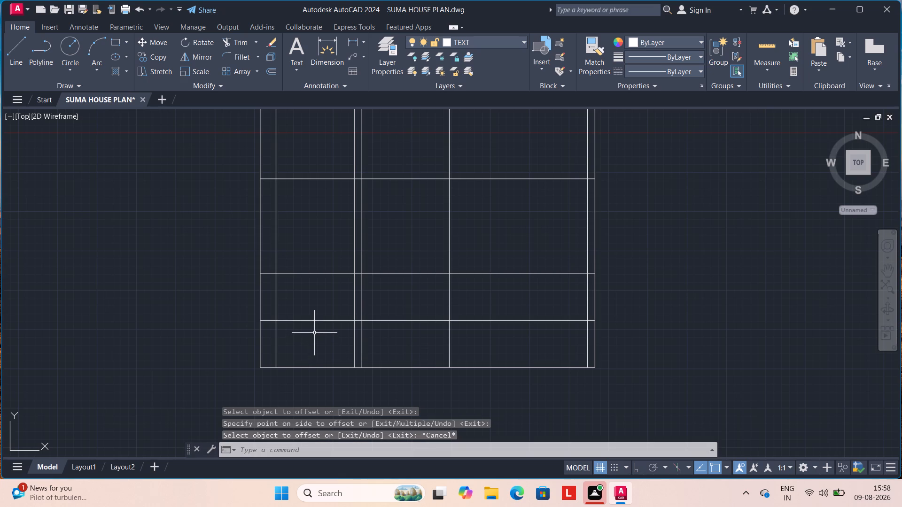
Draw a 5' vertical line from the intermediate level line down to the base line, between the second and third vertical lines from the left.
scroll(314, 332, up, 1)
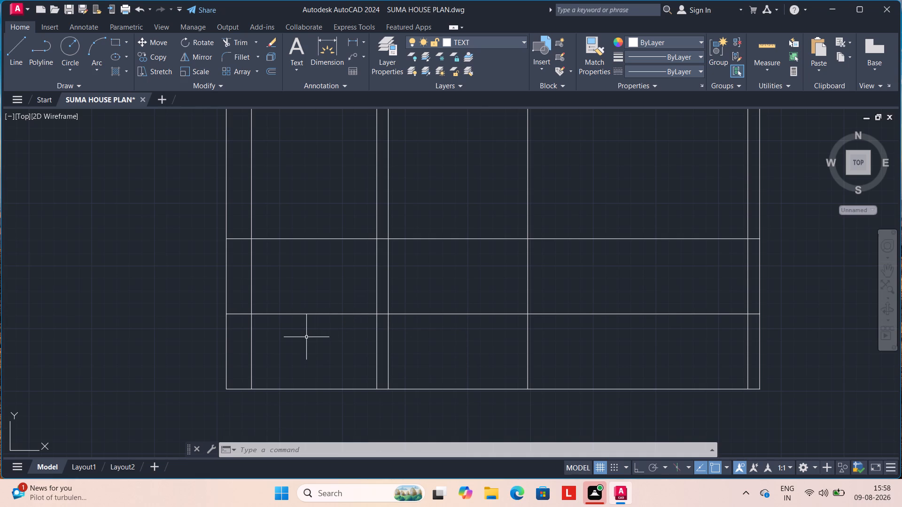
key(l)
key(Return)
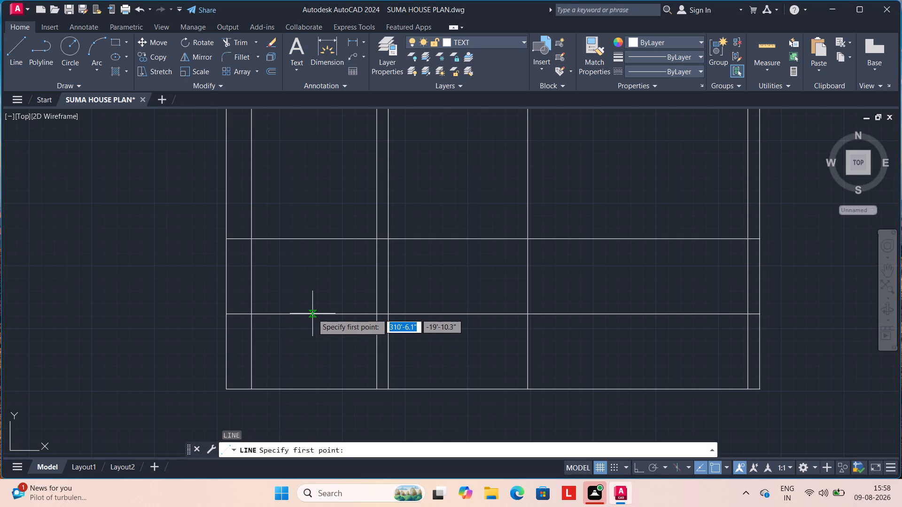
click(312, 314)
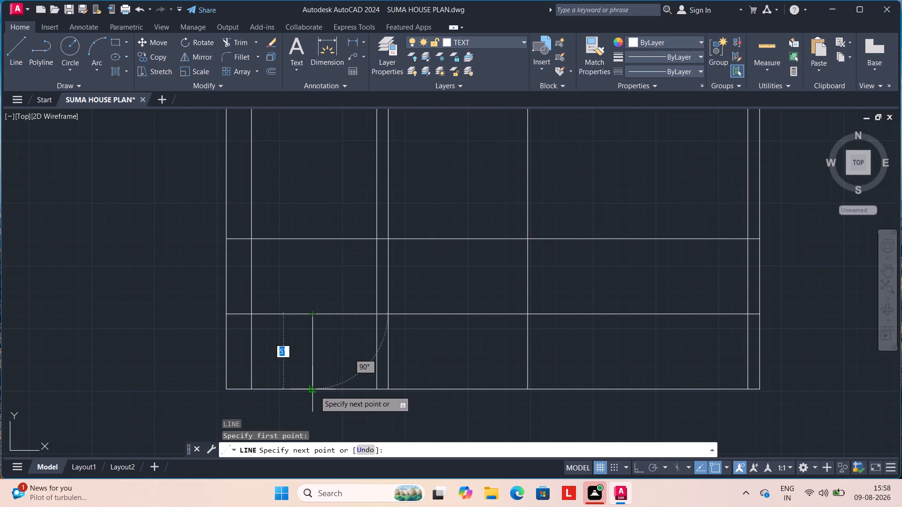
click(314, 392)
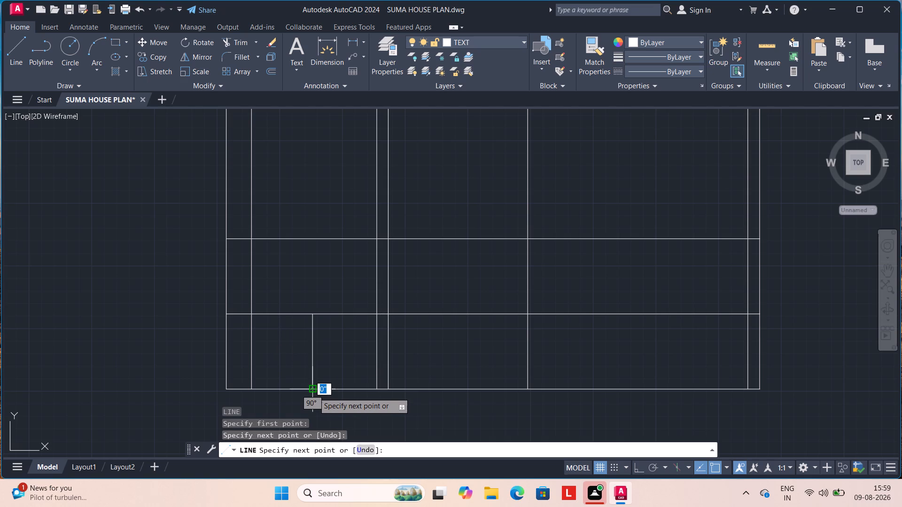
key(Escape)
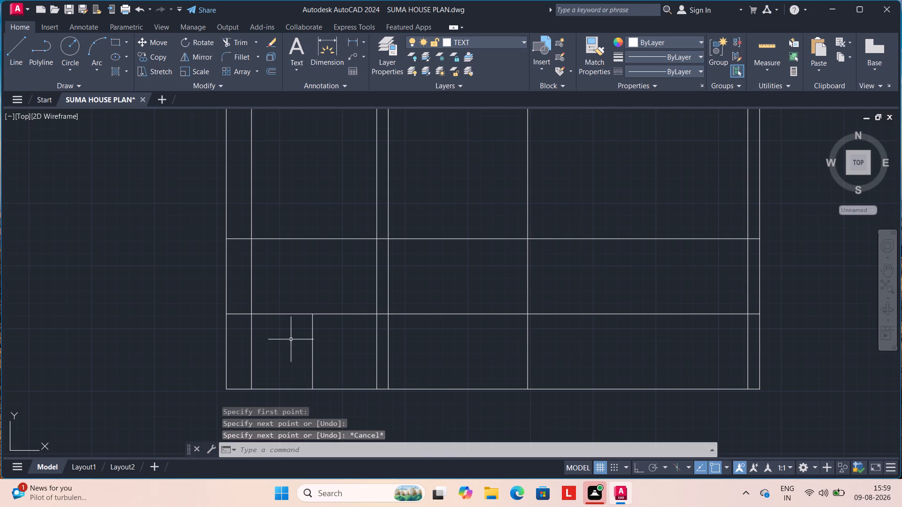
Offset the short 5' vertical line by 2" to each side.
key(o)
key(Return)
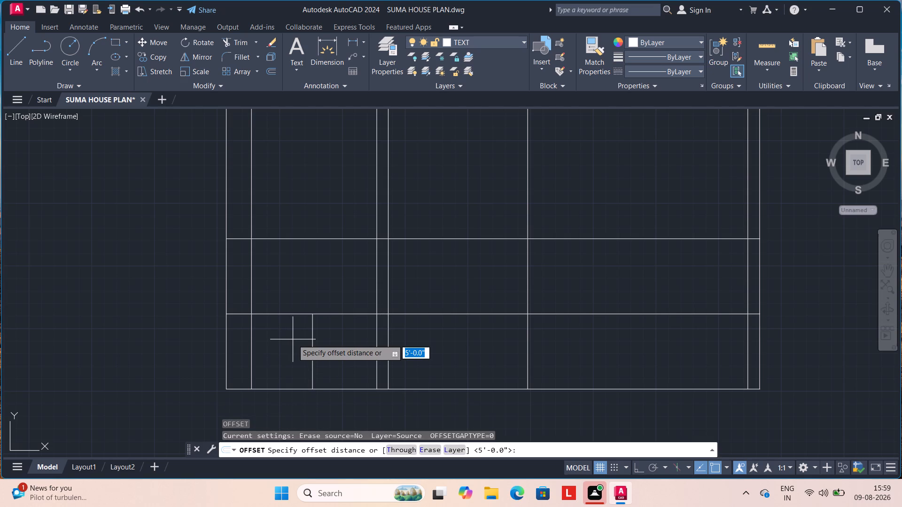
key(2)
key(shift+quotedbl)
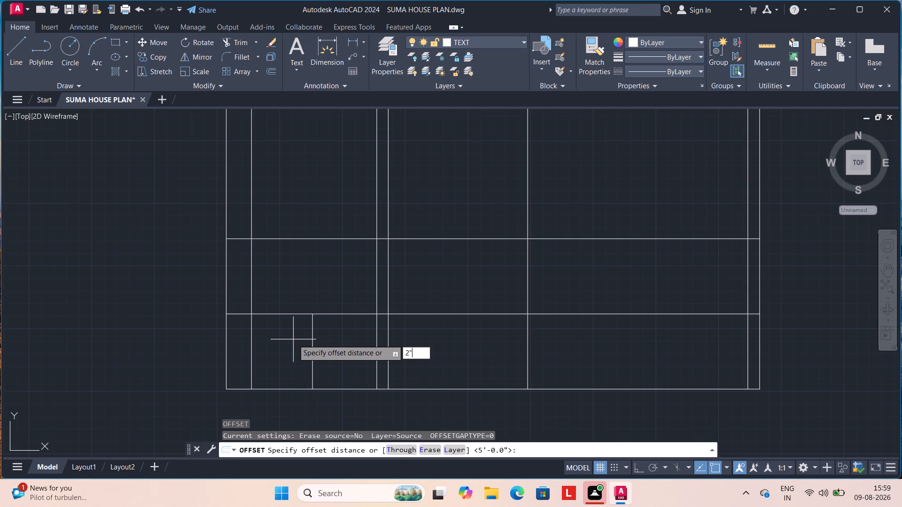
key(Return)
double_click(312, 335)
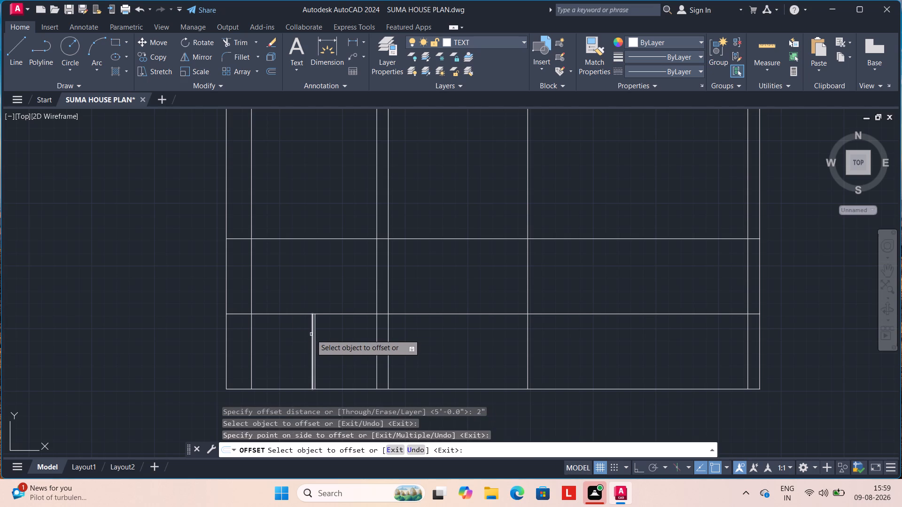
click(311, 334)
click(307, 335)
scroll(309, 336, up, 2)
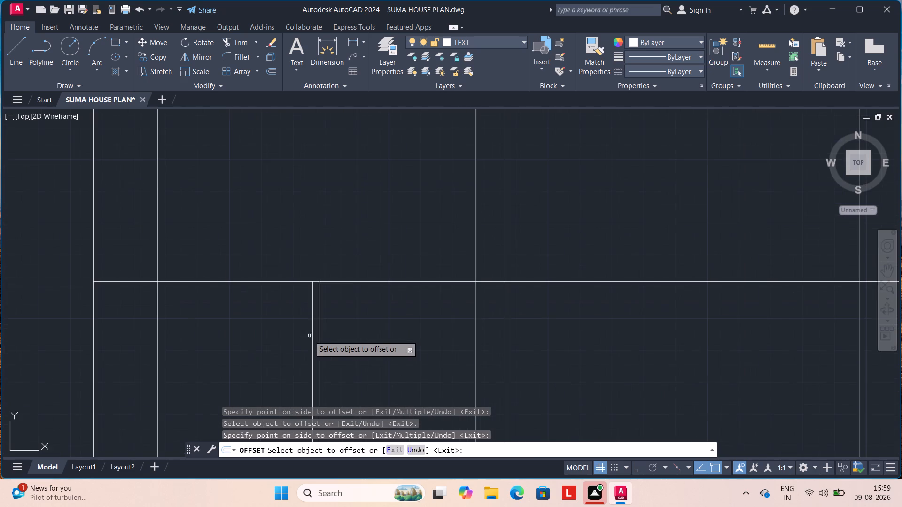
drag(313, 332, 308, 334)
click(307, 334)
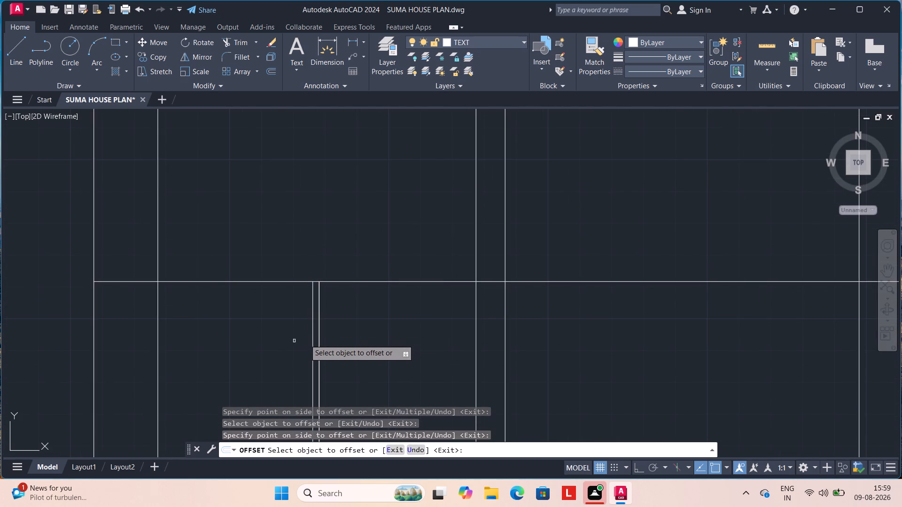
drag(314, 335, 308, 336)
click(305, 336)
scroll(288, 343, down, 1)
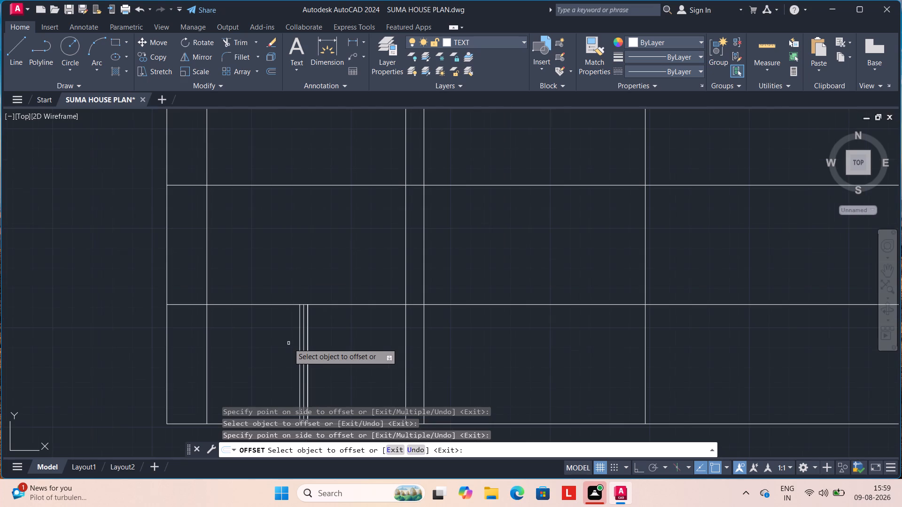
key(Escape)
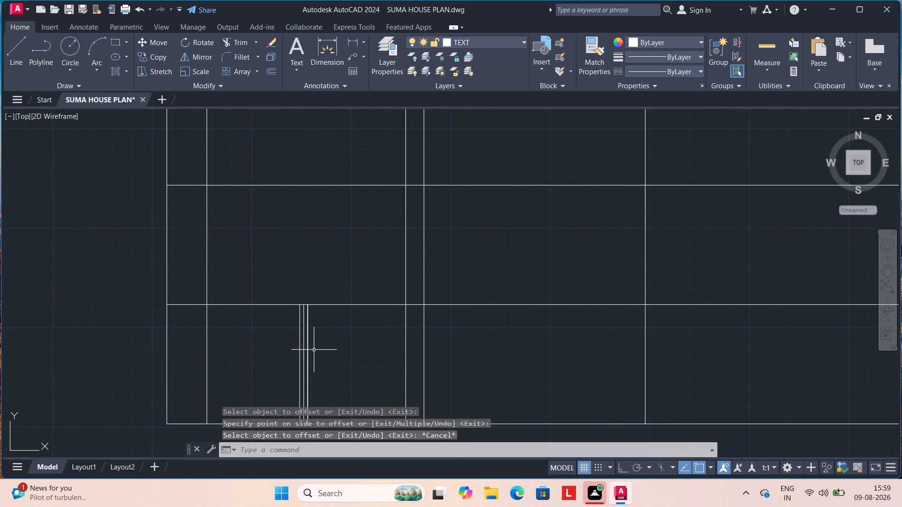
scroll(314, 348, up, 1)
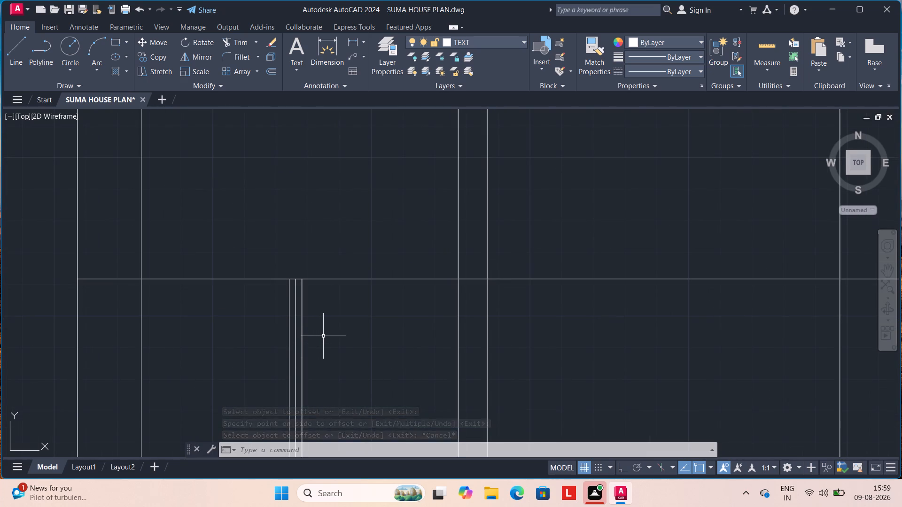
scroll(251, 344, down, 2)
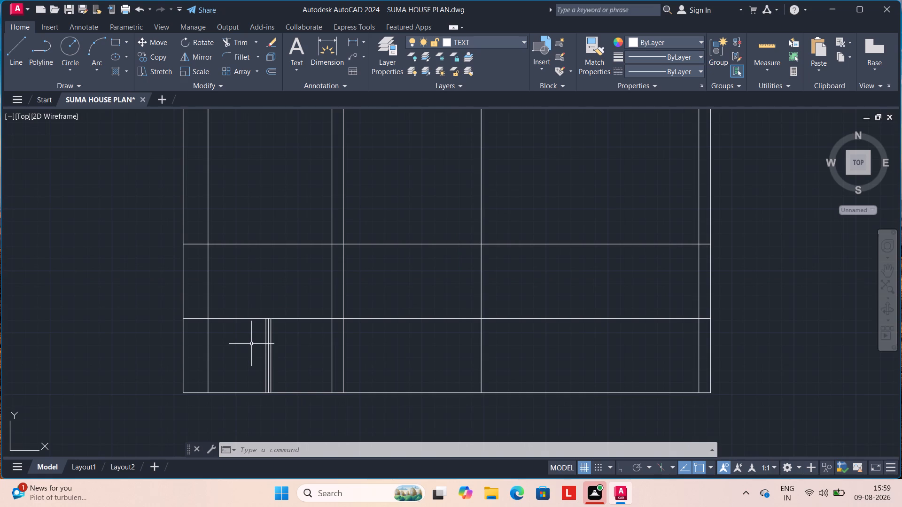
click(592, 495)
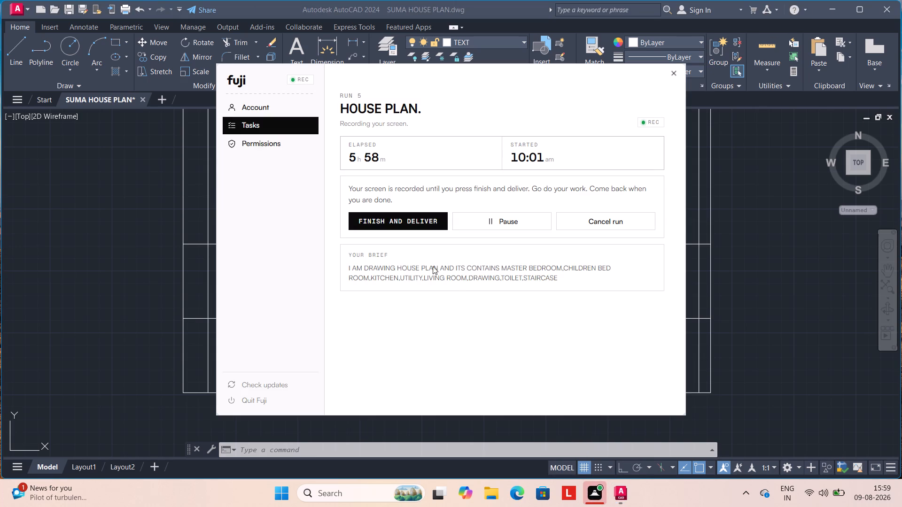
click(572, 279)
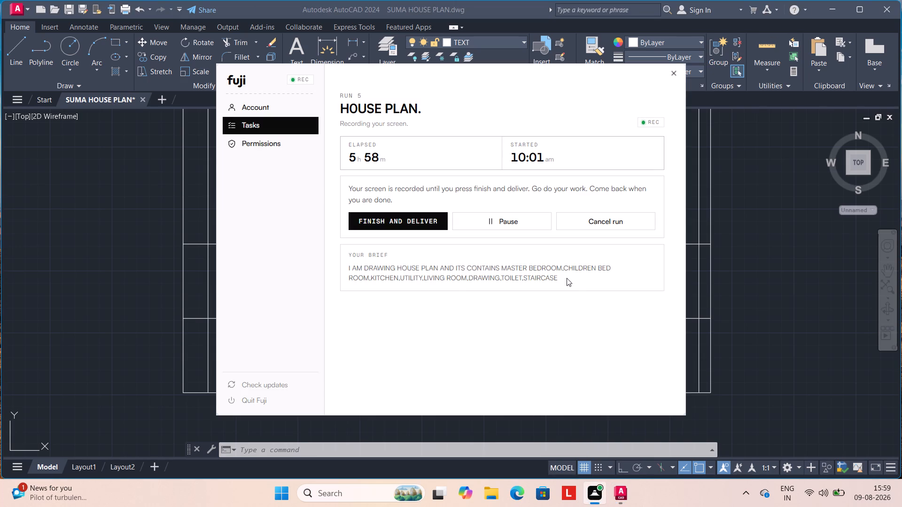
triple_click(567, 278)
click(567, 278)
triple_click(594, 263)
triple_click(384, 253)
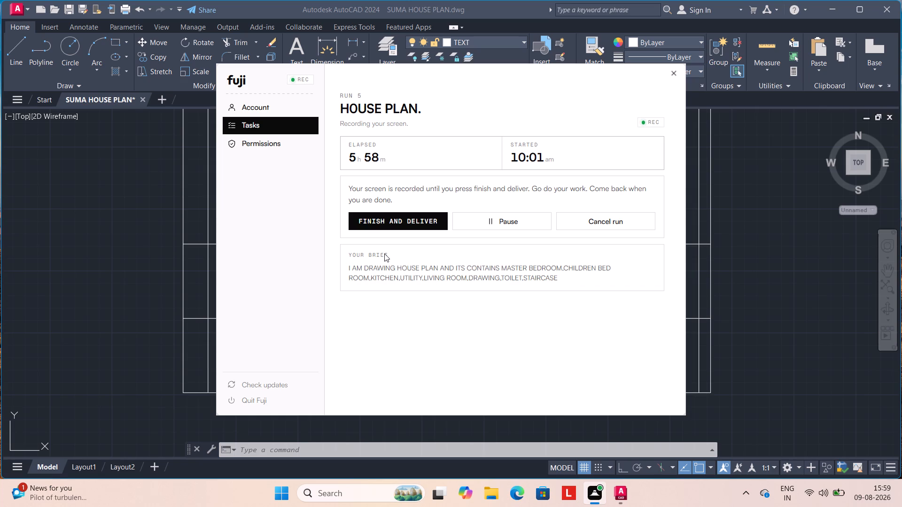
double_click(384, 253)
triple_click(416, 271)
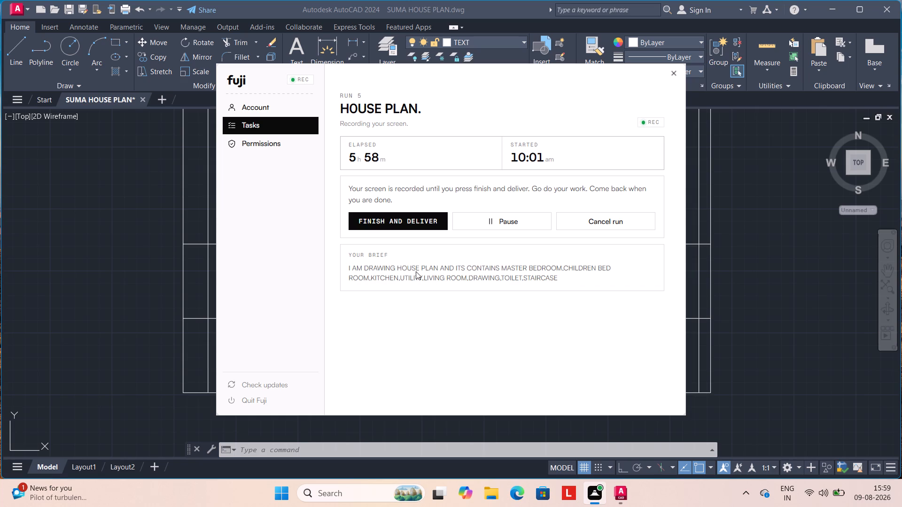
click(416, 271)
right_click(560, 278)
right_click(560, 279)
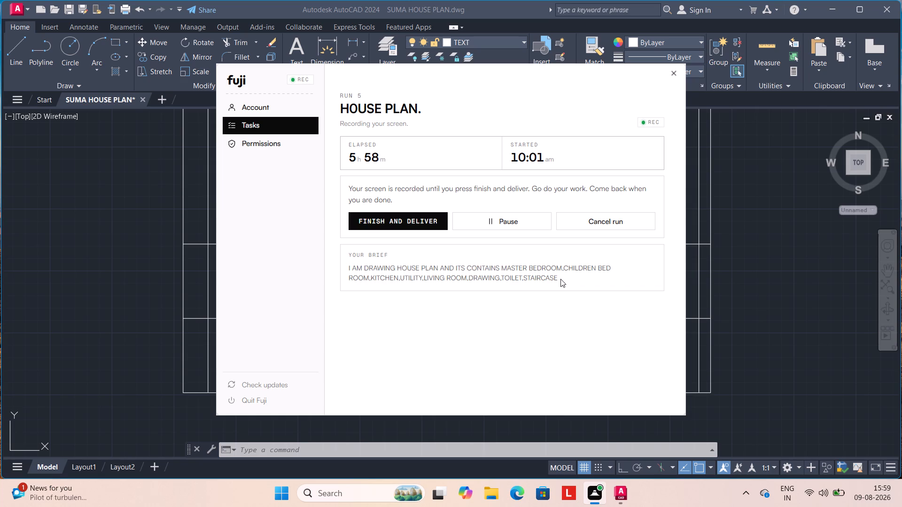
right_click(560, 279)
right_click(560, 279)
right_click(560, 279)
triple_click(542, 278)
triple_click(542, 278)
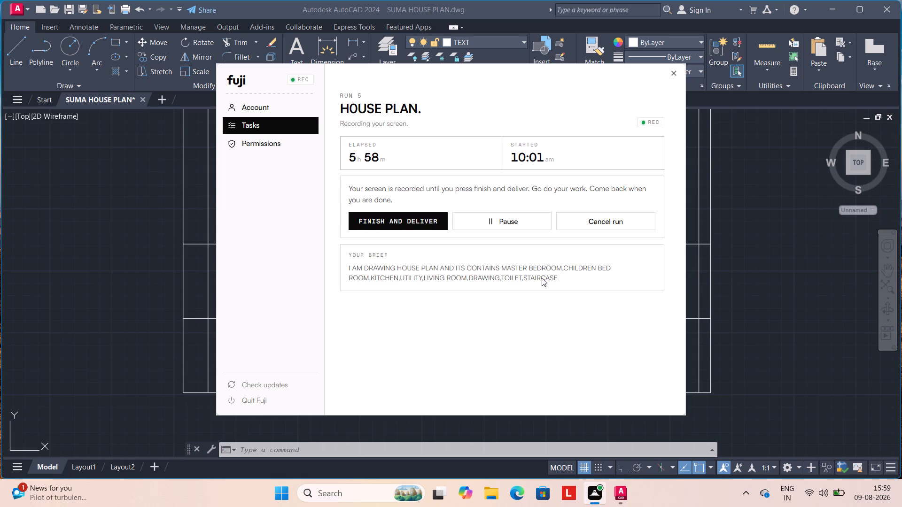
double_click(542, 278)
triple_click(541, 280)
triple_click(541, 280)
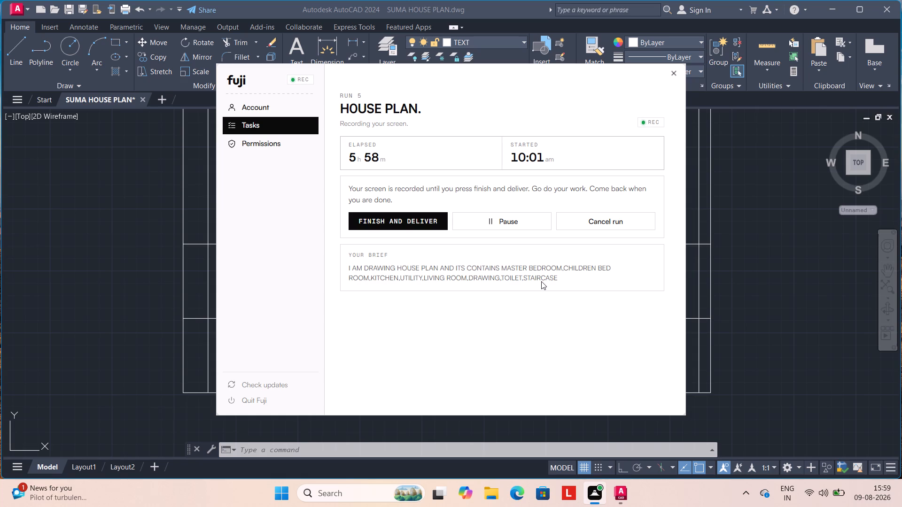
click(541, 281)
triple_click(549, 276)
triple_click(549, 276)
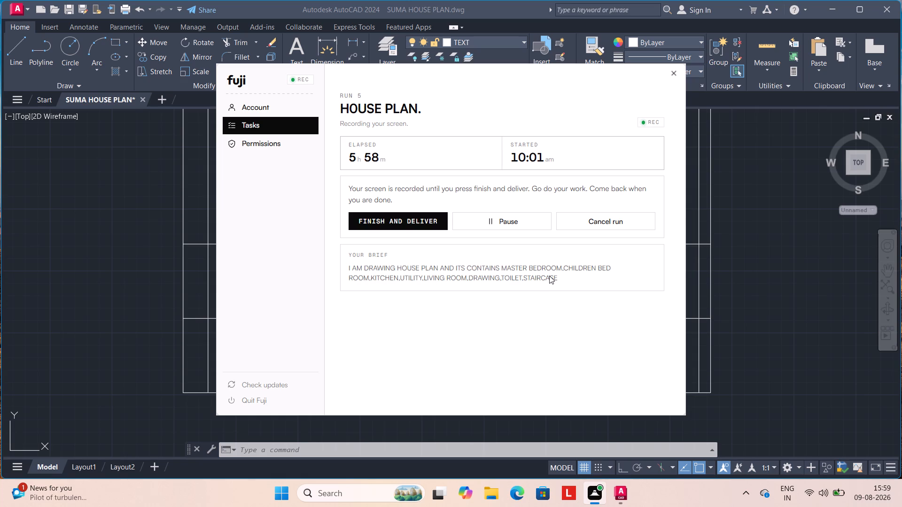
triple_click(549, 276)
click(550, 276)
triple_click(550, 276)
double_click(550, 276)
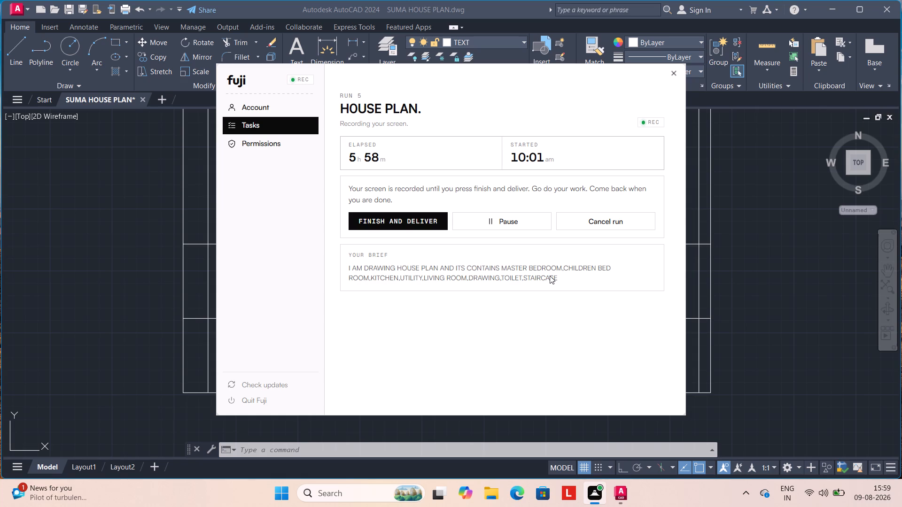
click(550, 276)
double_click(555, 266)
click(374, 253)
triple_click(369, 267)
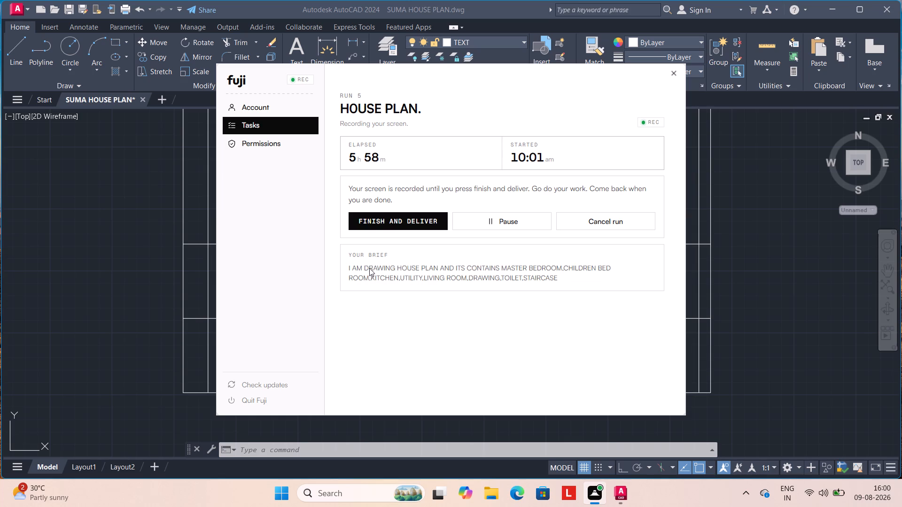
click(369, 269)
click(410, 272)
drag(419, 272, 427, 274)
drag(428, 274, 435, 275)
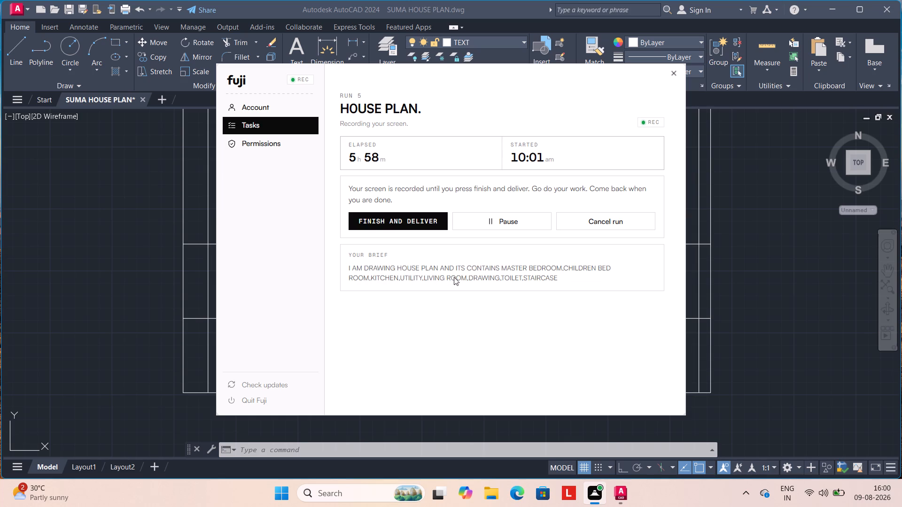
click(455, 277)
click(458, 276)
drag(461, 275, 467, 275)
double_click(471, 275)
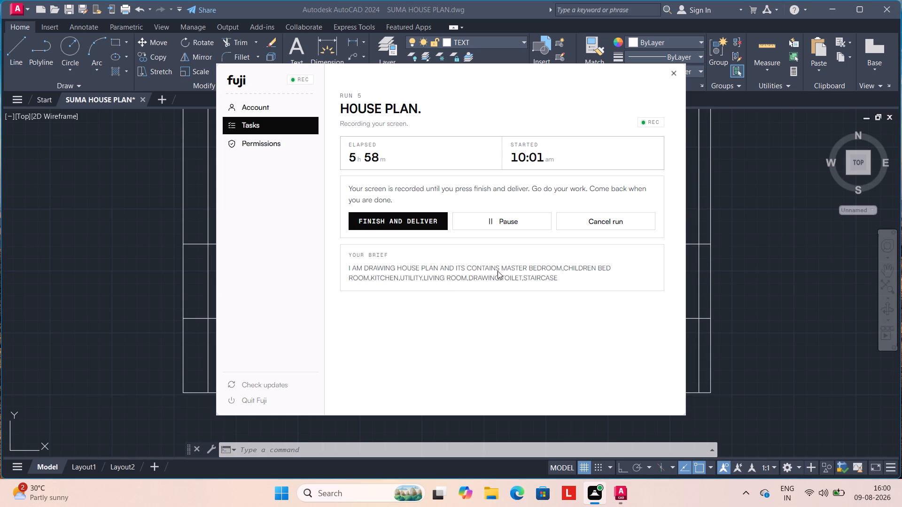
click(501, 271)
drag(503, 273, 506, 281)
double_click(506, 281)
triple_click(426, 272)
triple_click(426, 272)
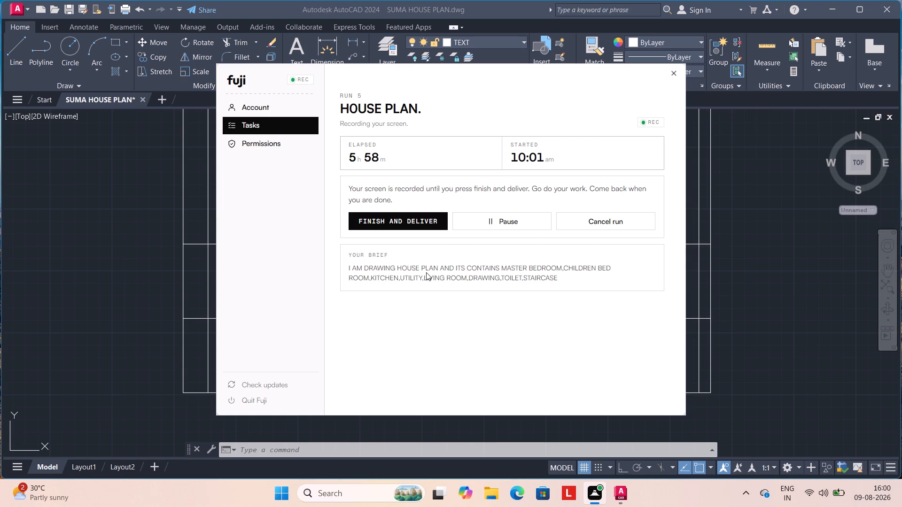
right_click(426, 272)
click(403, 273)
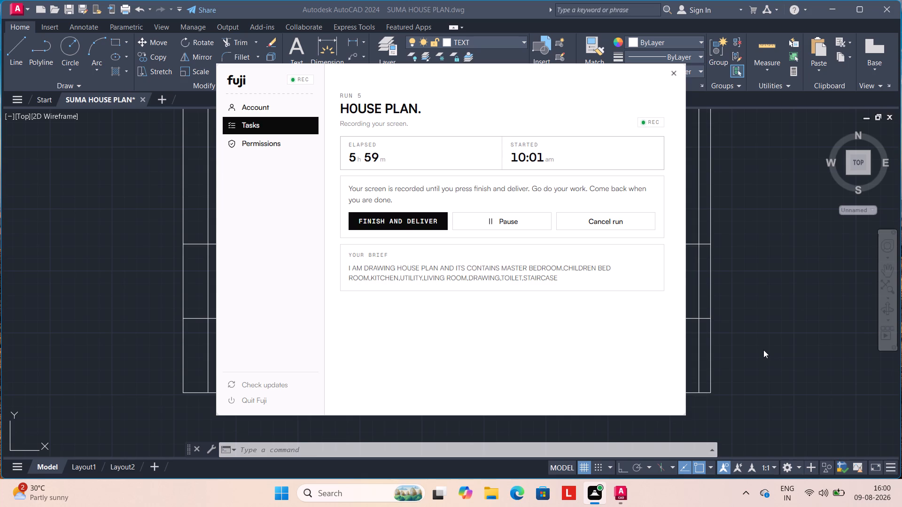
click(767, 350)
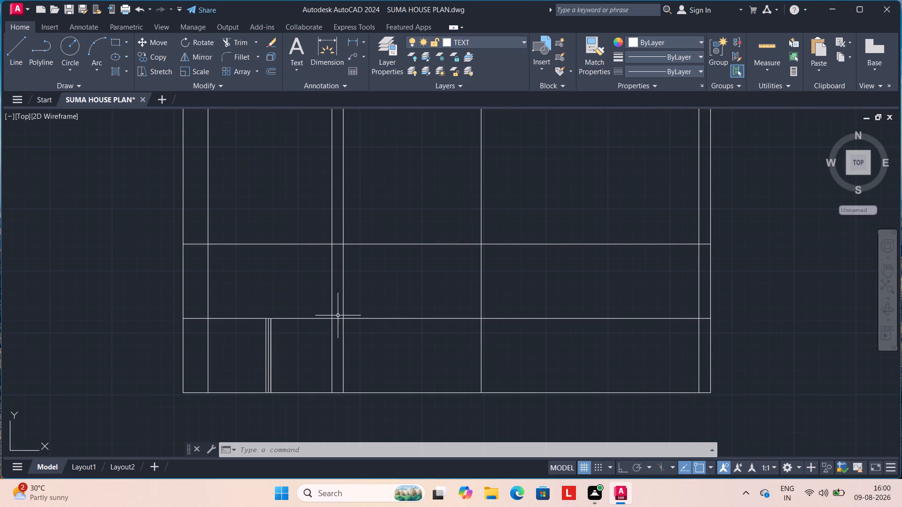
Draw a circle of about 0.9" radius in the gap between the middle and right lines of the three short verticals.
scroll(244, 339, up, 2)
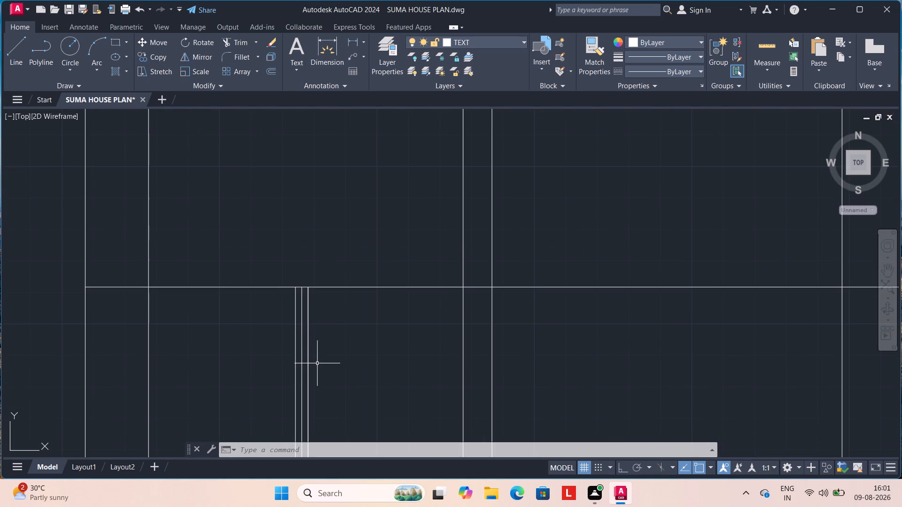
key(c)
key(Return)
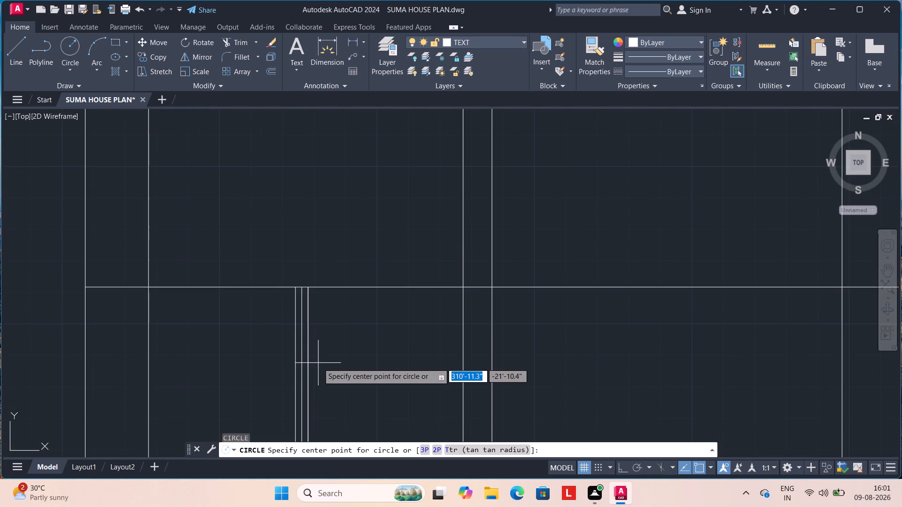
scroll(297, 365, up, 2)
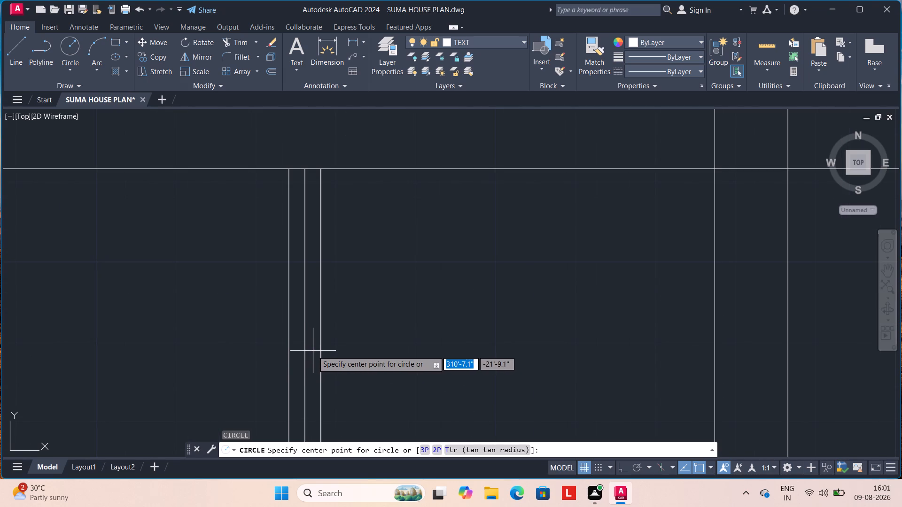
click(313, 351)
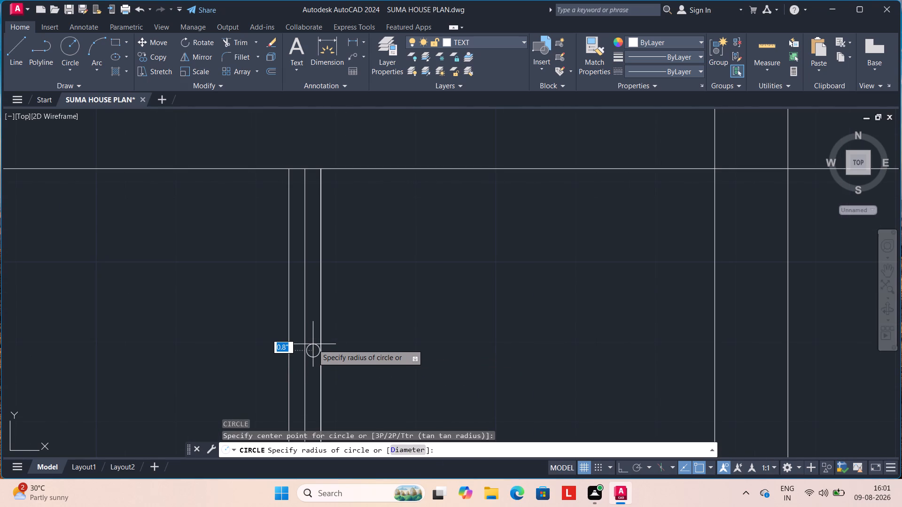
click(314, 344)
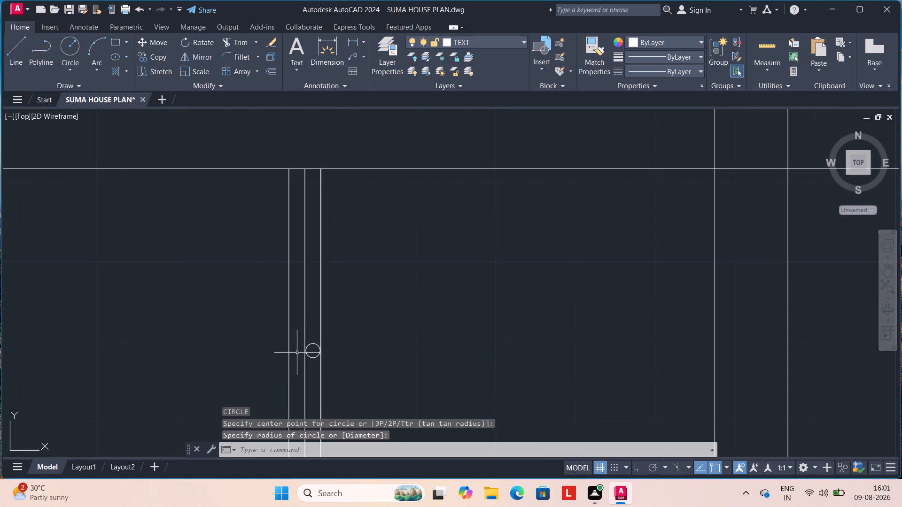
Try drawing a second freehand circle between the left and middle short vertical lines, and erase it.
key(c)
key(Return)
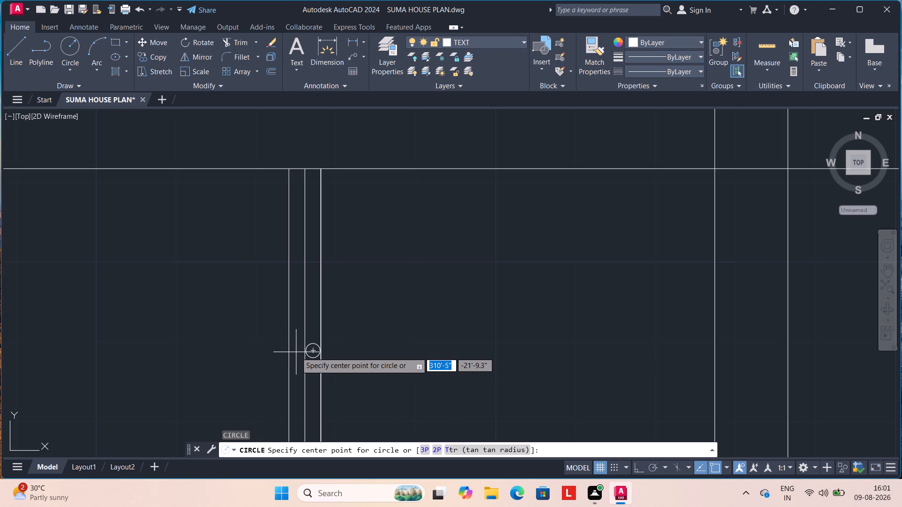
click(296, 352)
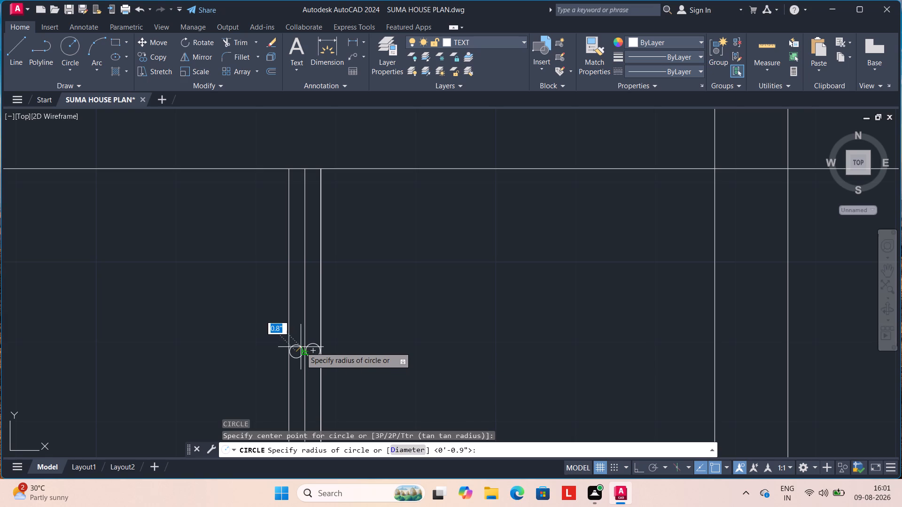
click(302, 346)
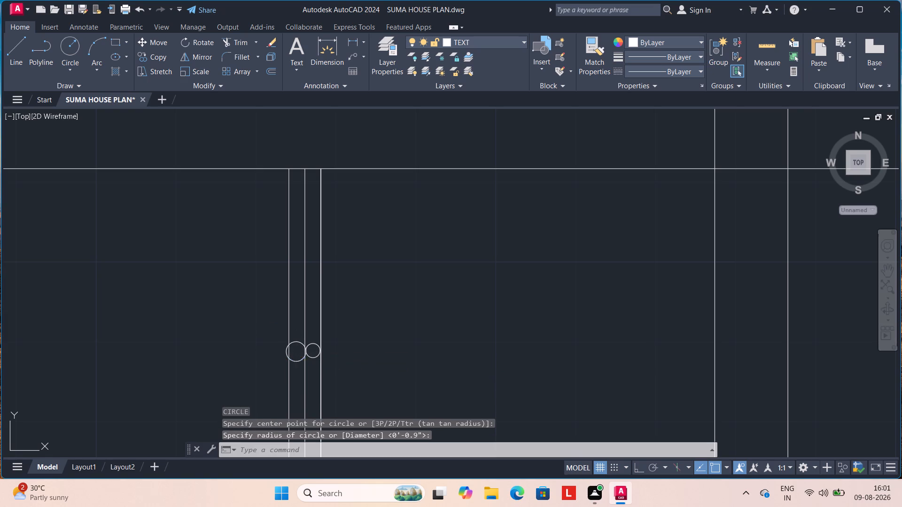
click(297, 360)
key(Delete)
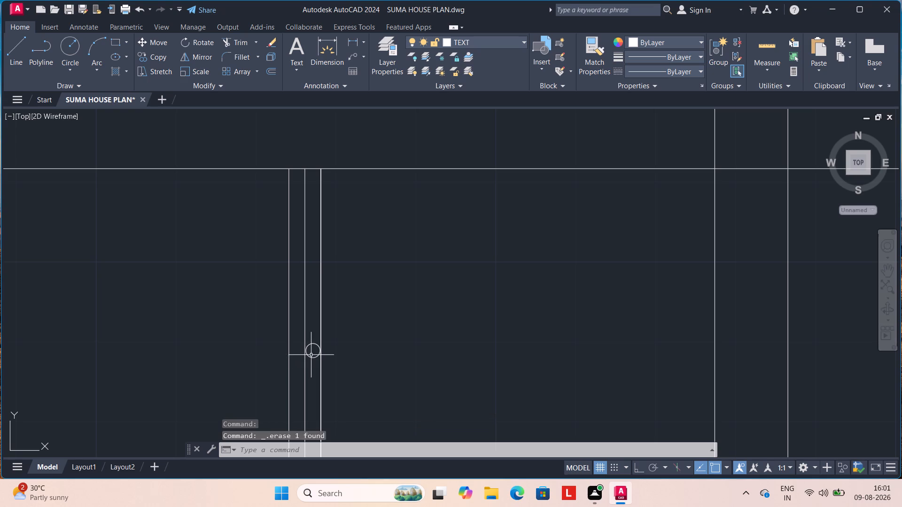
Copy the small circle about 2" to the left, into the gap between the left and middle short vertical lines.
click(311, 356)
text(CO)
key(Return)
click(312, 352)
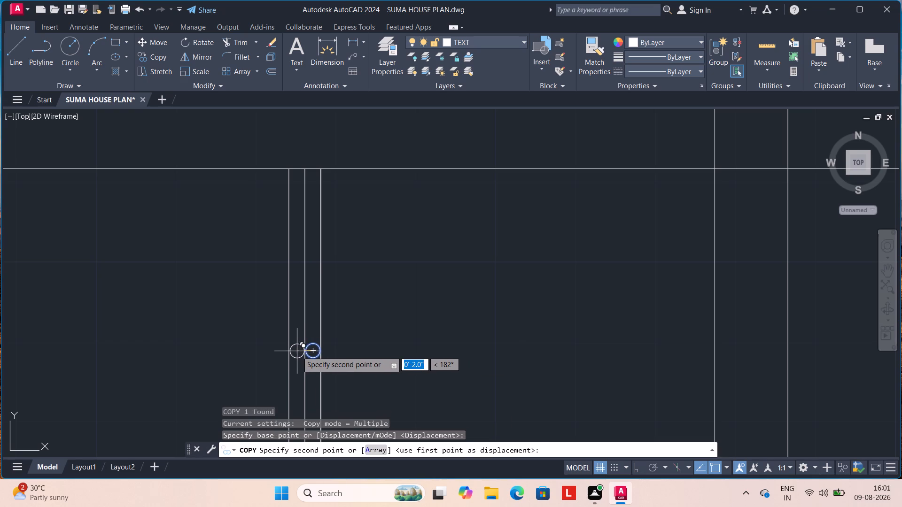
click(297, 351)
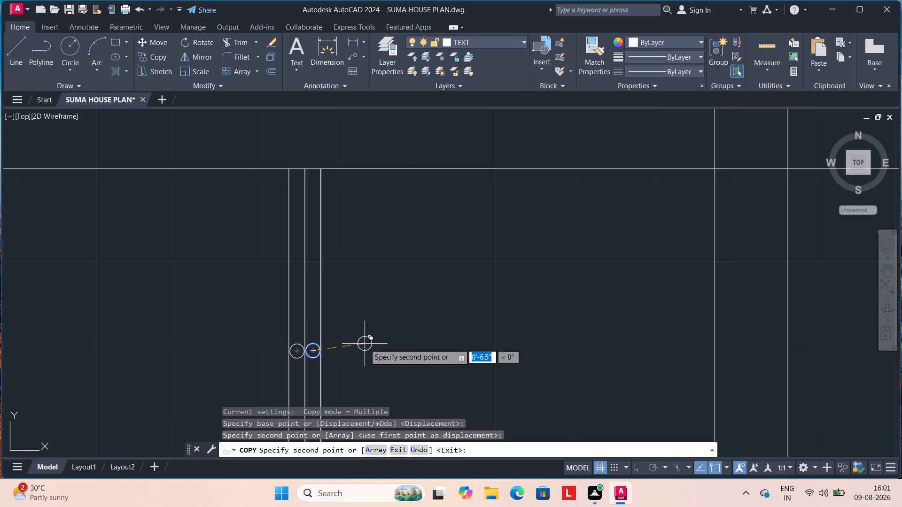
key(Escape)
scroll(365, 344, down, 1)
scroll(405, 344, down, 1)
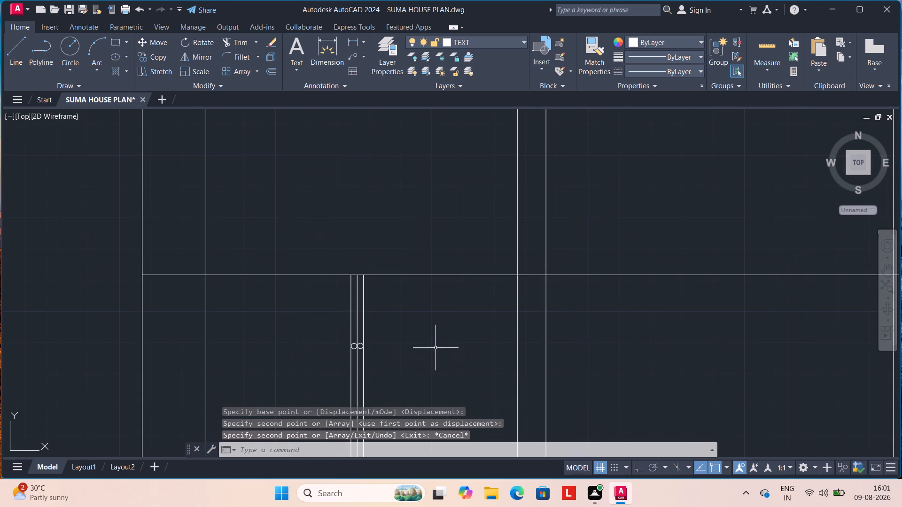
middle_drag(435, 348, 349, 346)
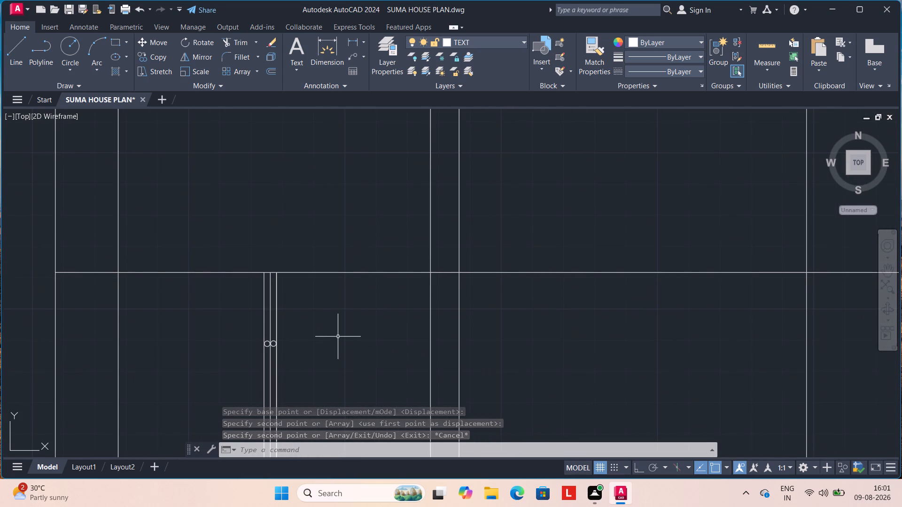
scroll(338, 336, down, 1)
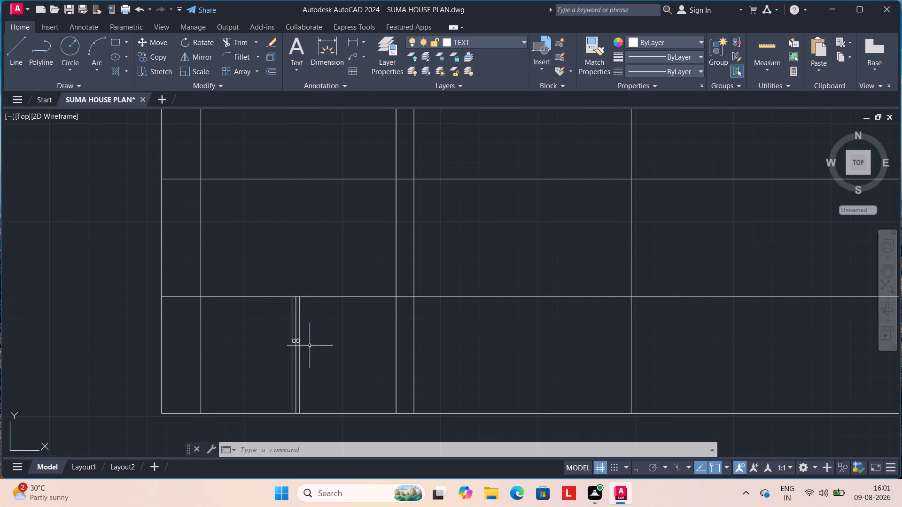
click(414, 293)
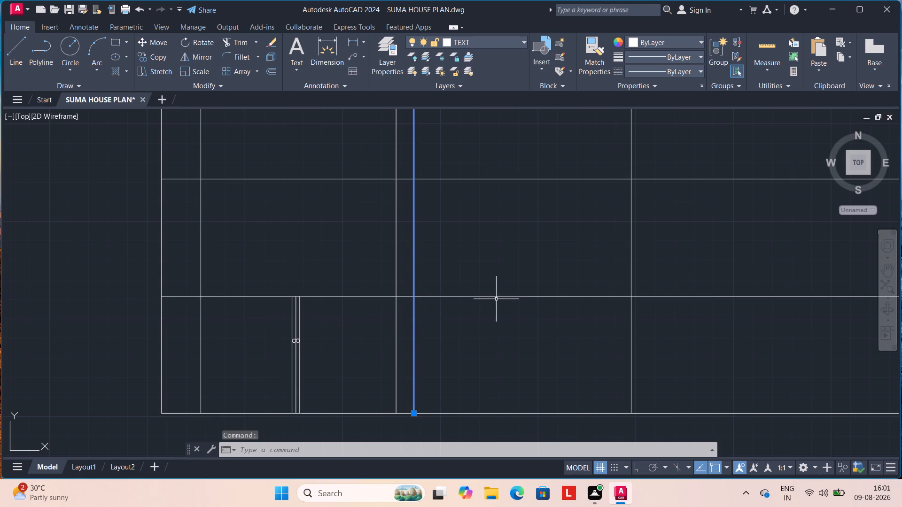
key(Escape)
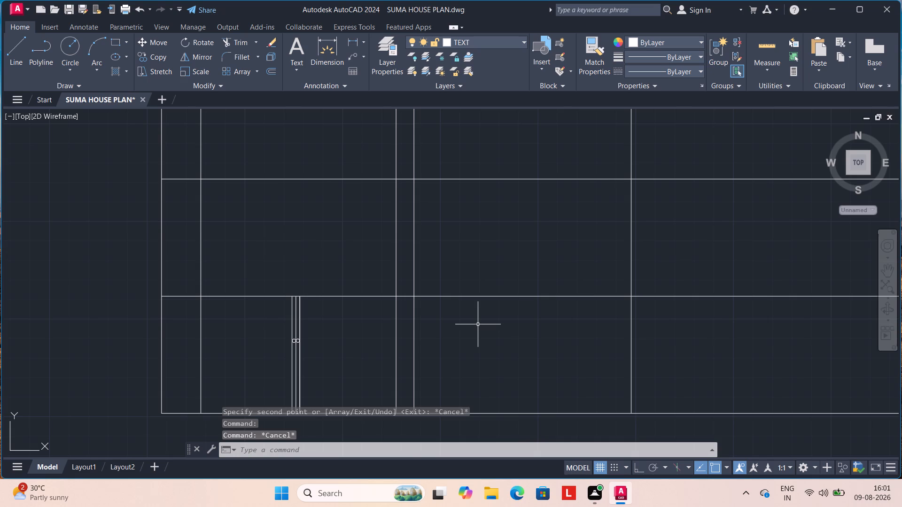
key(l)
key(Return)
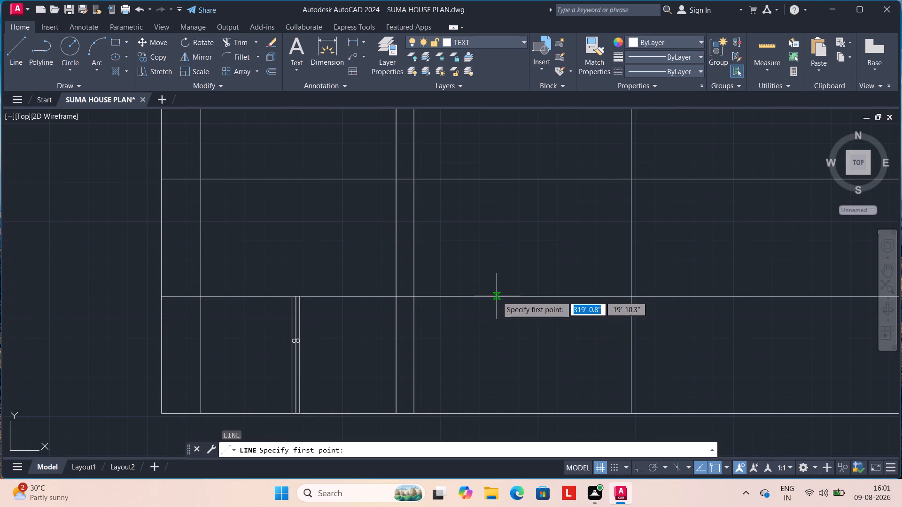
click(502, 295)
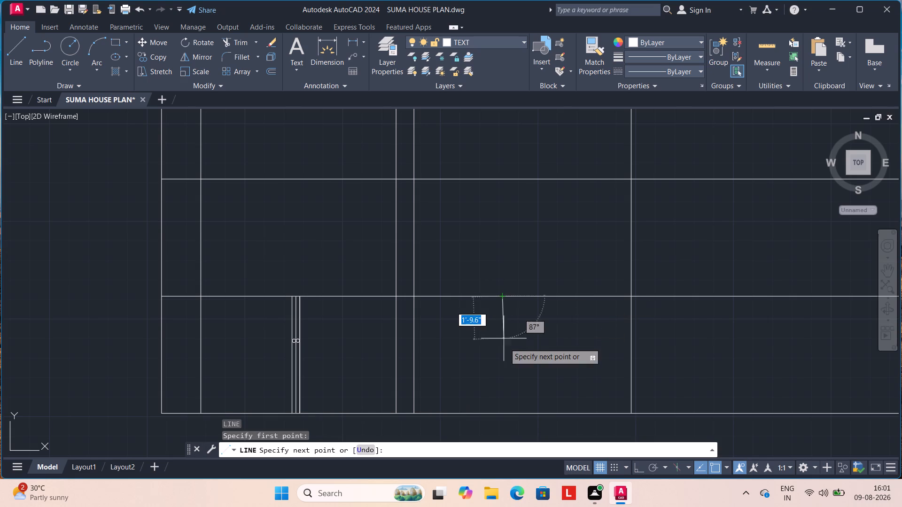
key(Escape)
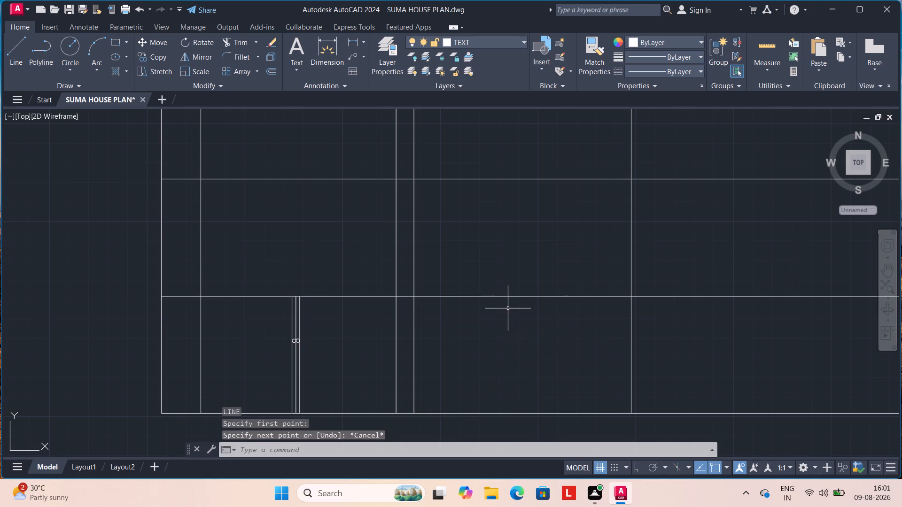
Draw a vertical line from the intermediate level line down to the base line, between the fourth and fifth full-height vertical lines.
key(l)
key(Return)
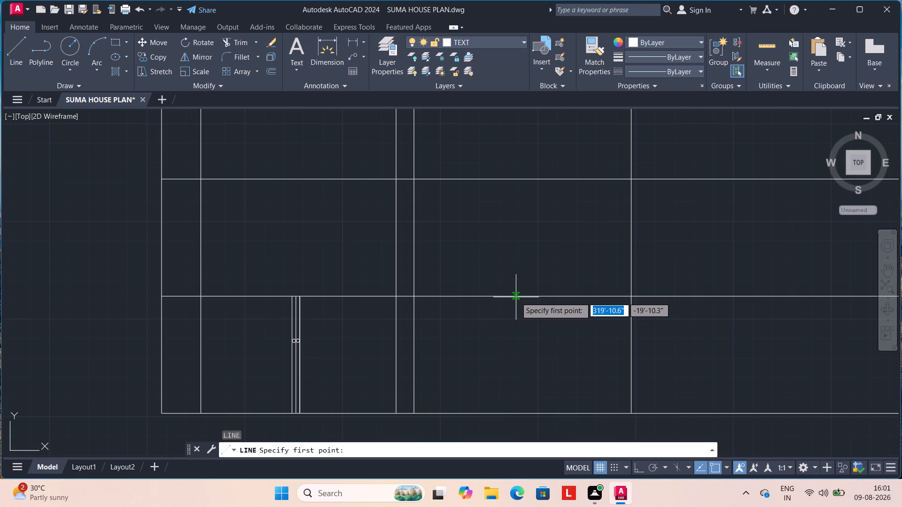
click(512, 297)
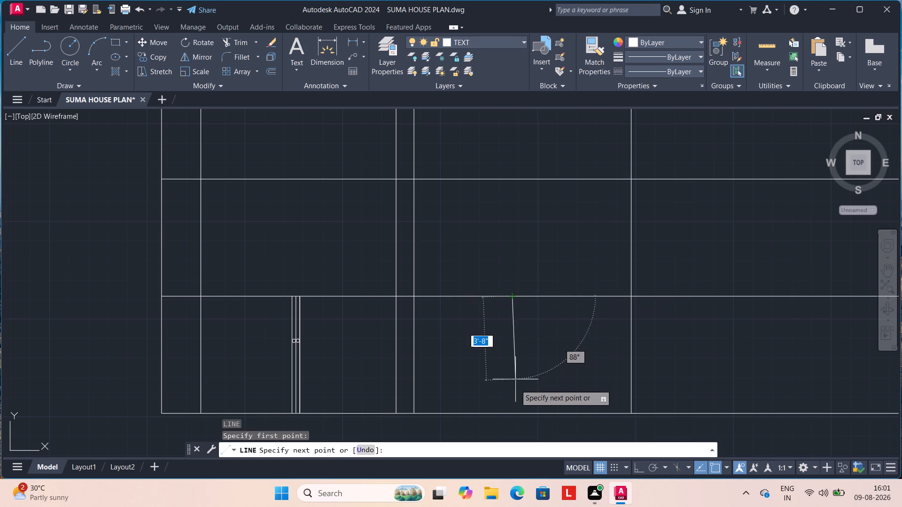
click(511, 411)
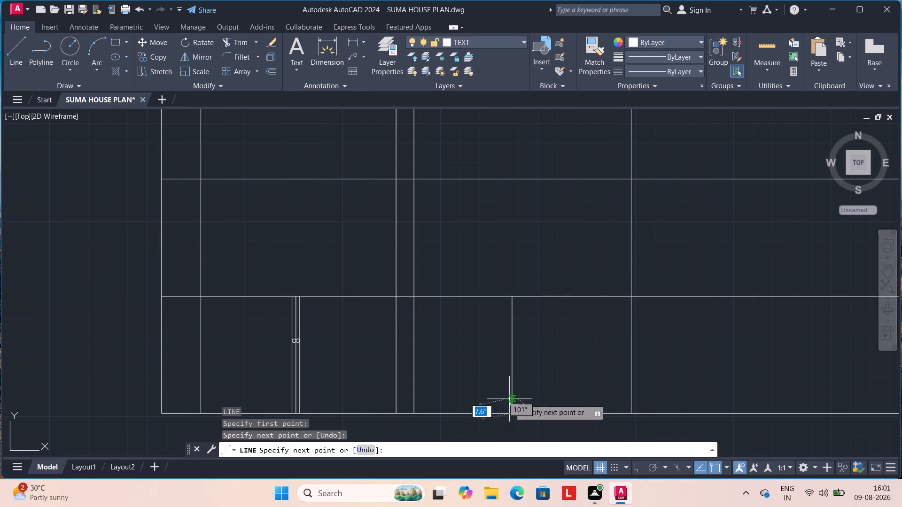
key(Escape)
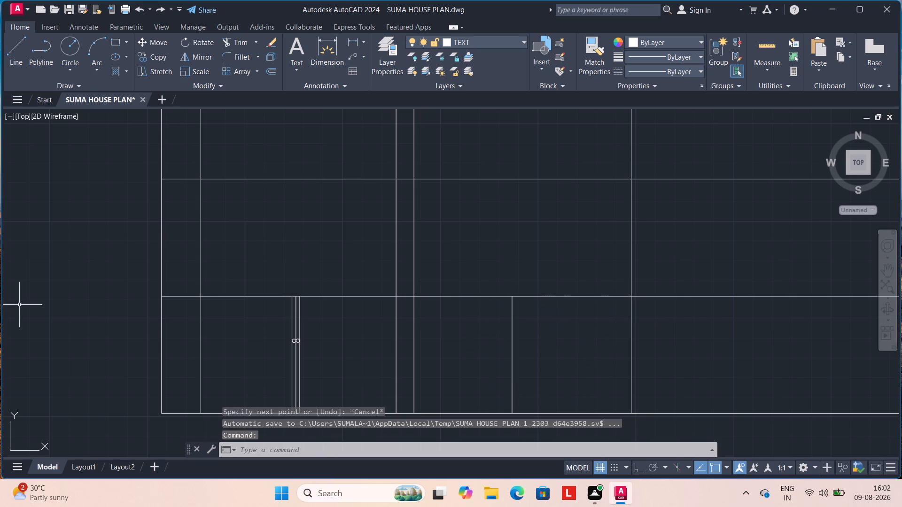
Draw a peak over the new vertical with sloping lines about 4'-5" and 5'-2" long, ending where the intermediate level meets the bay's side lines.
key(l)
key(Return)
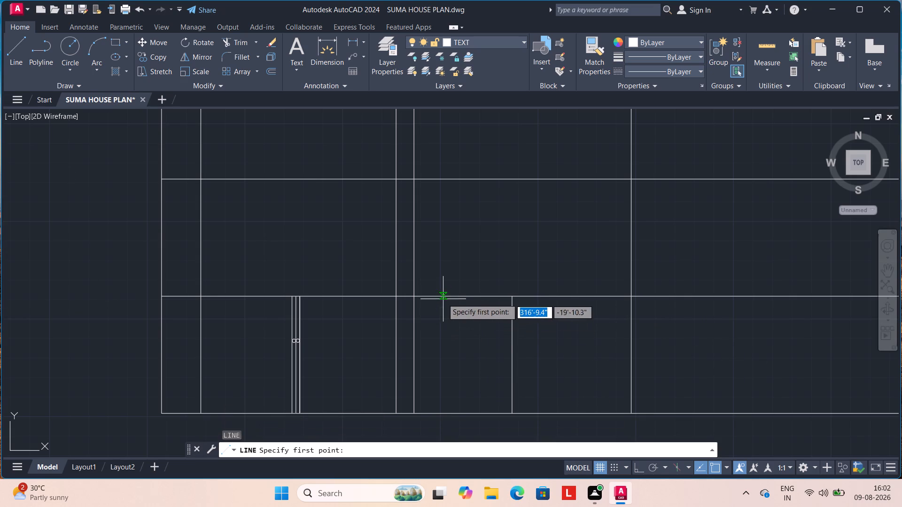
click(412, 294)
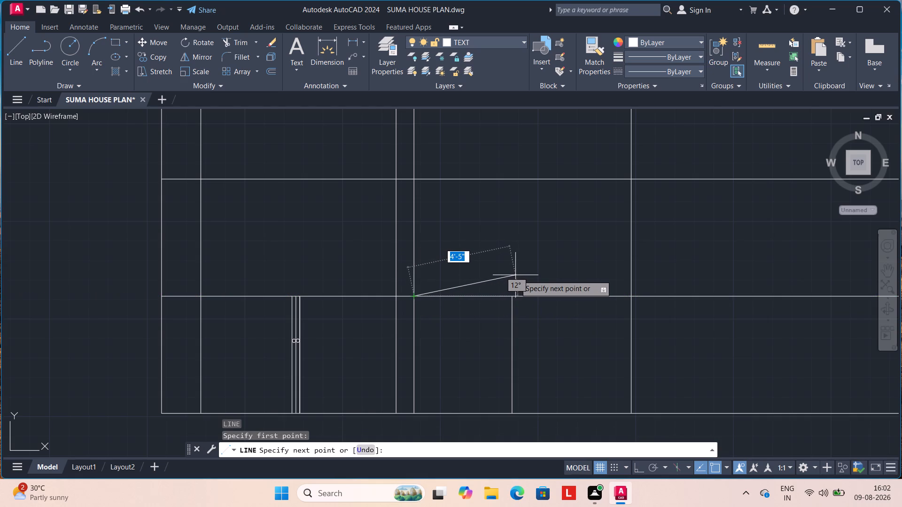
click(512, 275)
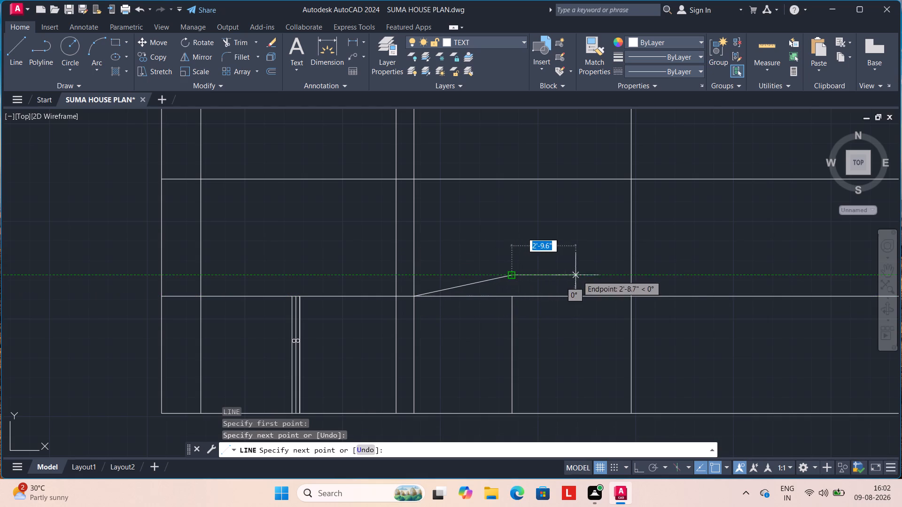
click(629, 295)
key(Escape)
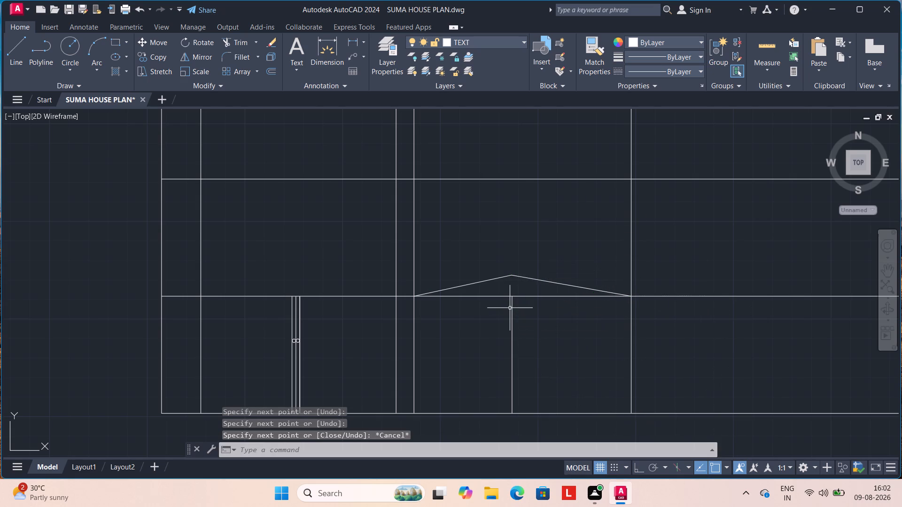
Trim away the intermediate level line beneath the peak, on both sides of the bay's central vertical.
scroll(505, 311, down, 2)
scroll(501, 314, up, 1)
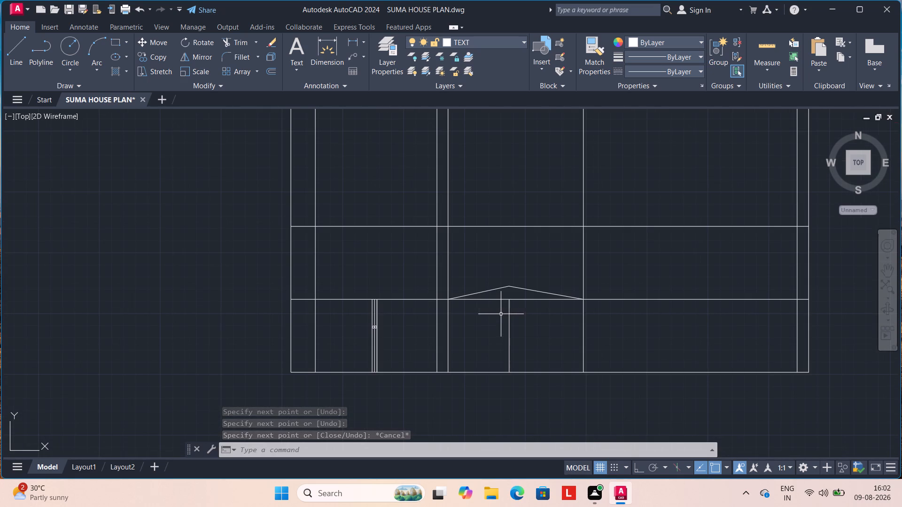
text(TR)
key(Return)
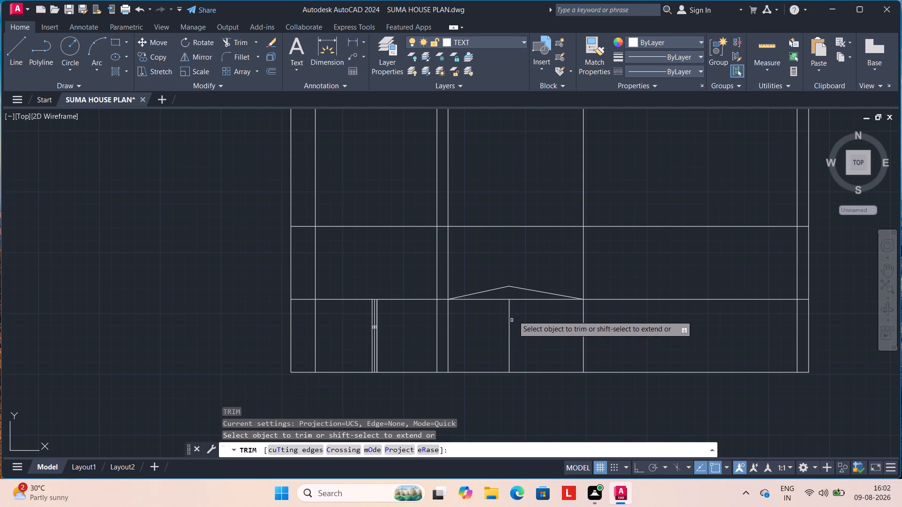
click(522, 300)
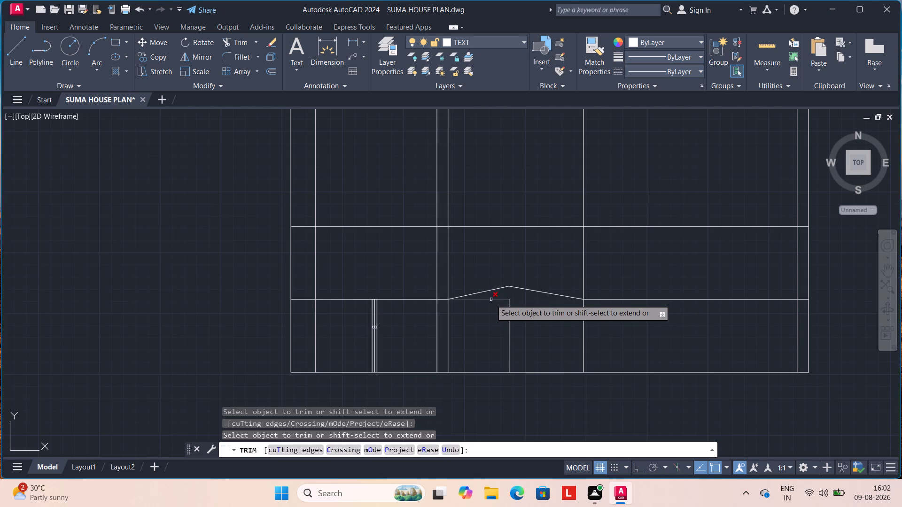
click(491, 300)
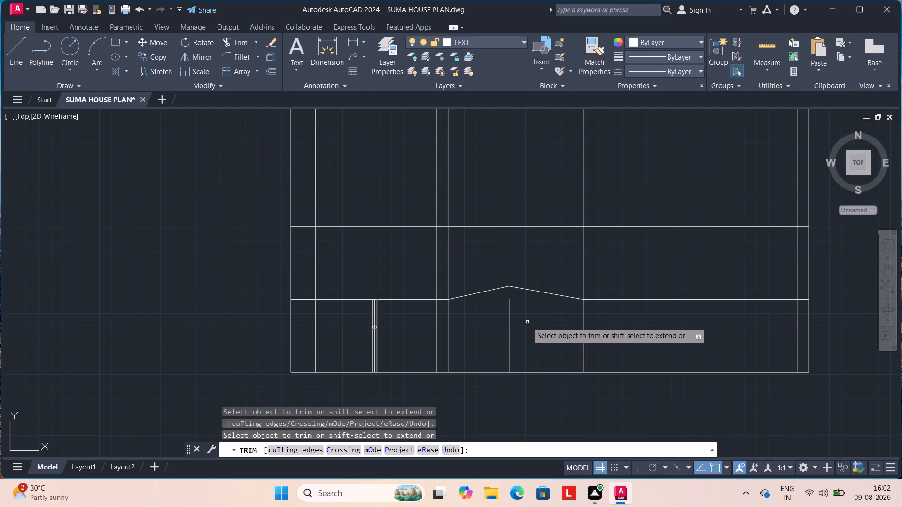
key(Escape)
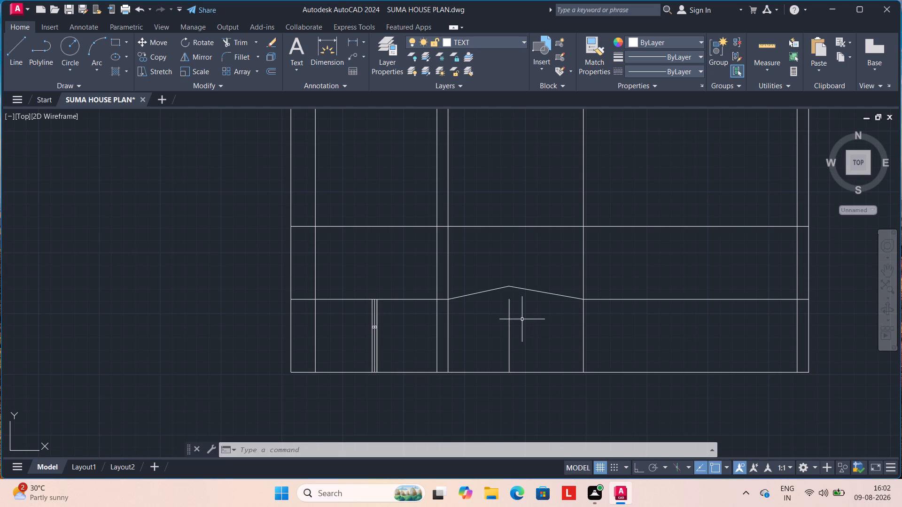
Extend the bay's central vertical line up to the apex of the peak.
text(EX)
key(Return)
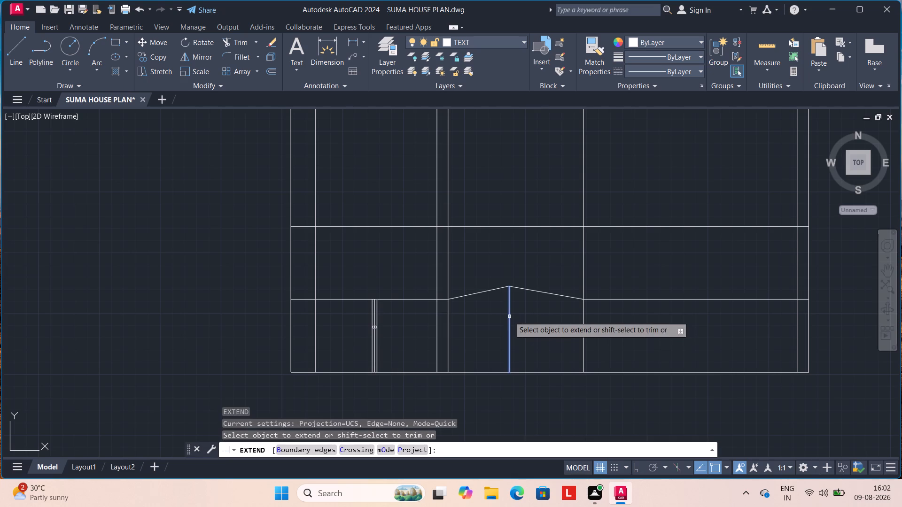
click(509, 316)
key(Escape)
key(Escape)
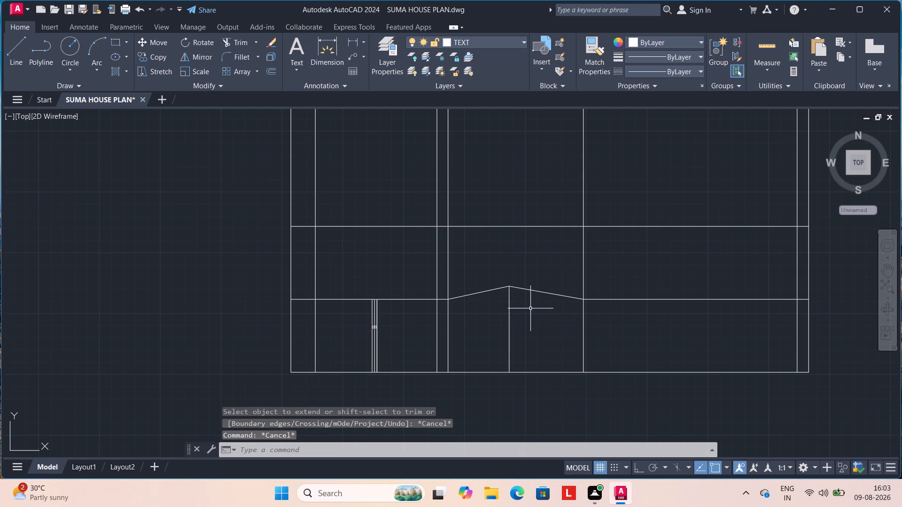
Offset the bay's central vertical line by 2" to each side.
key(o)
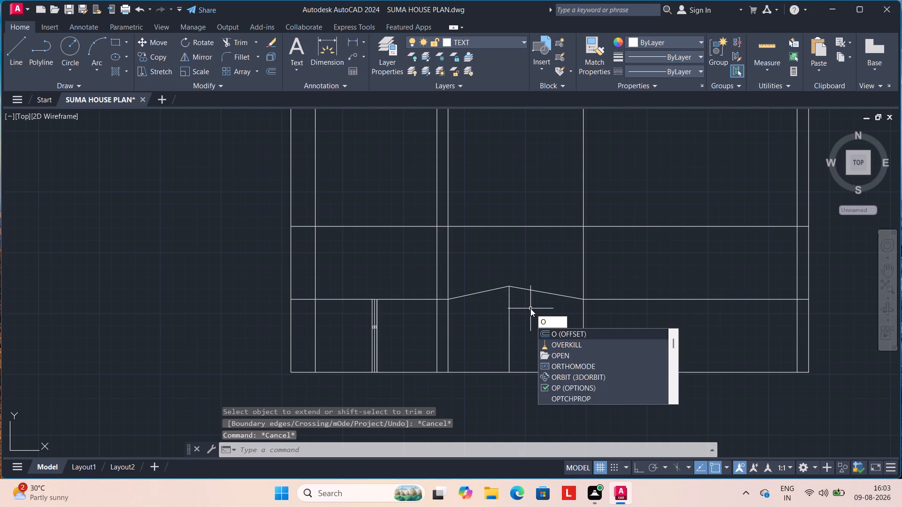
key(Return)
text(2")
key(Return)
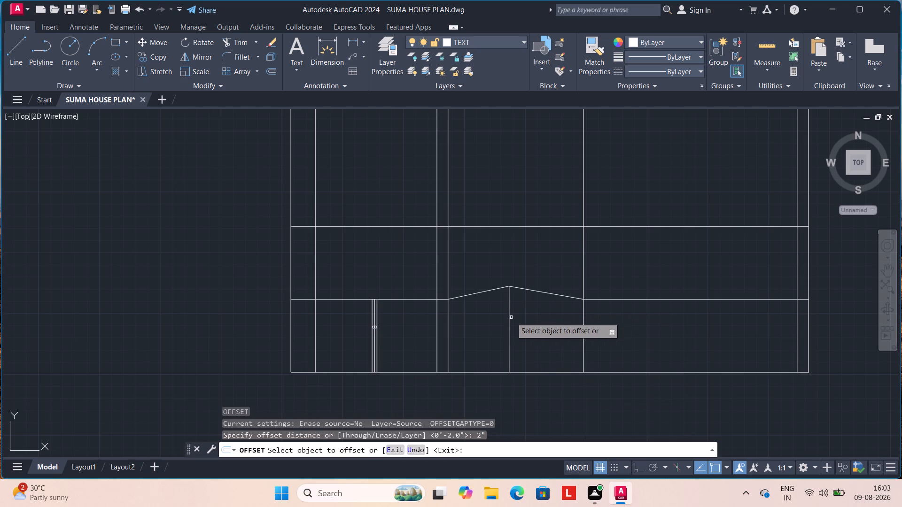
click(511, 318)
click(504, 318)
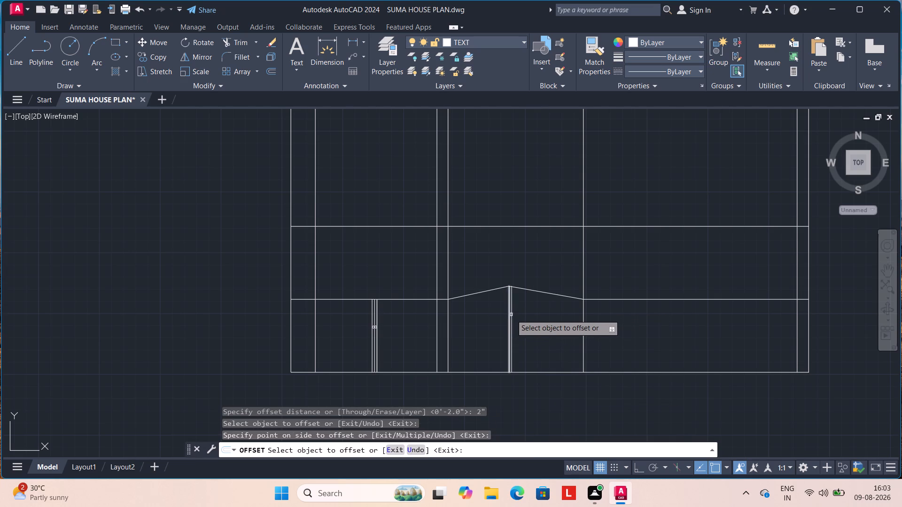
scroll(518, 312, up, 2)
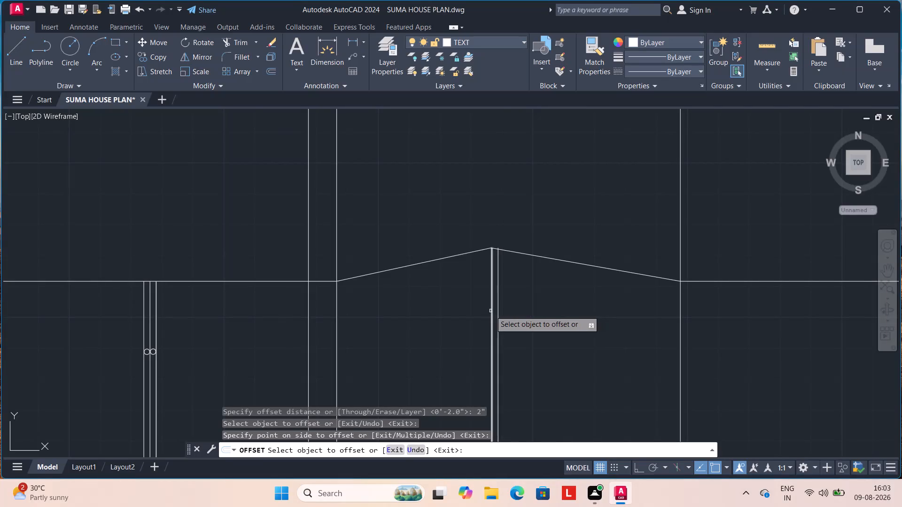
click(490, 311)
click(484, 311)
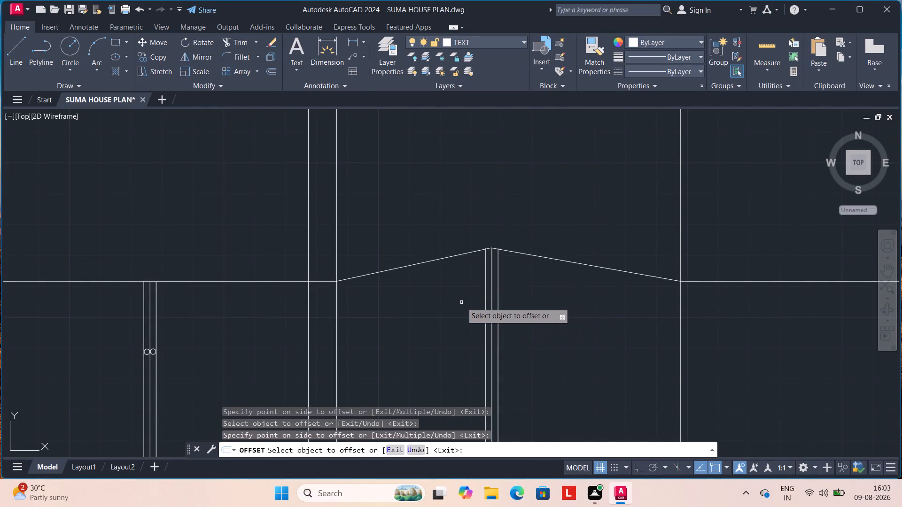
key(Escape)
Trim the top ends of the two outer verticals where they stick out above the peak's sloping lines.
scroll(508, 230, up, 3)
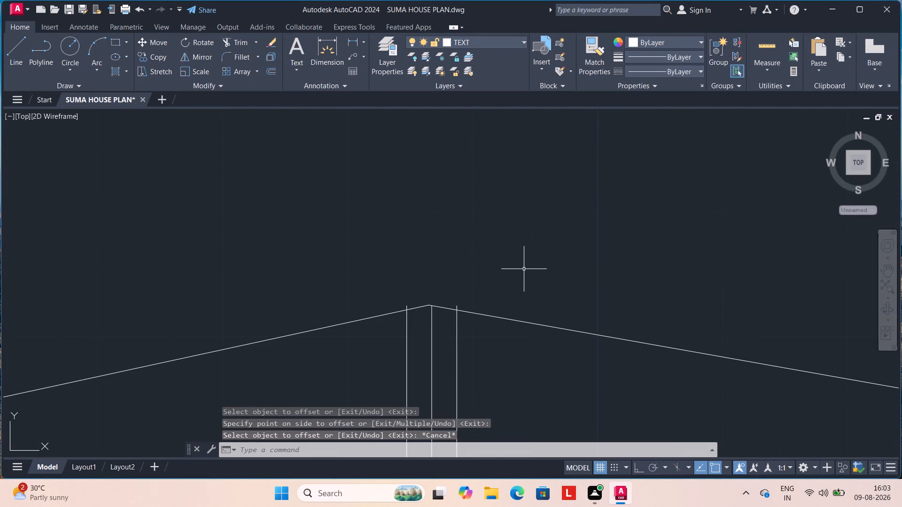
key(t)
key(r)
key(Return)
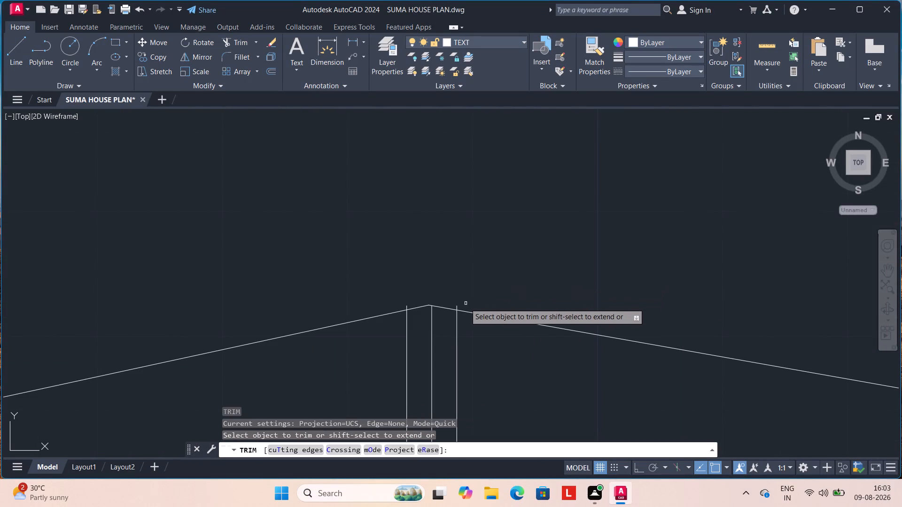
click(457, 306)
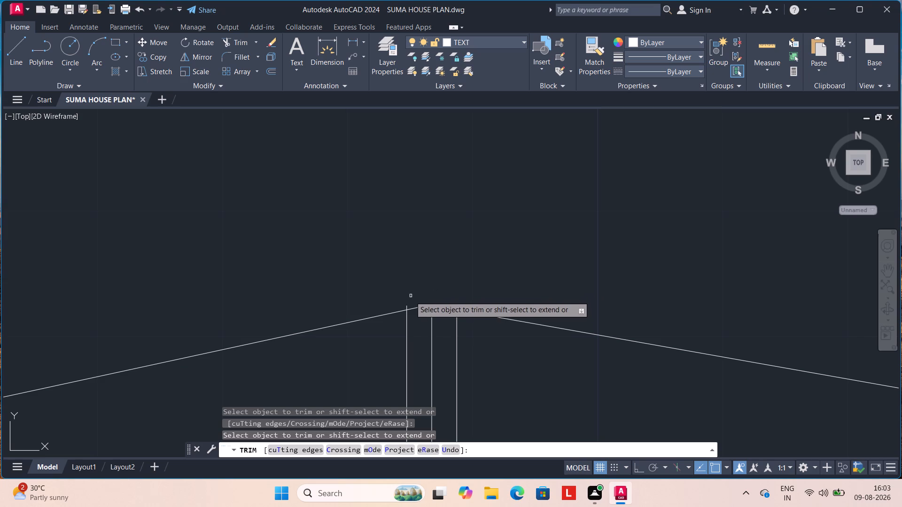
click(406, 305)
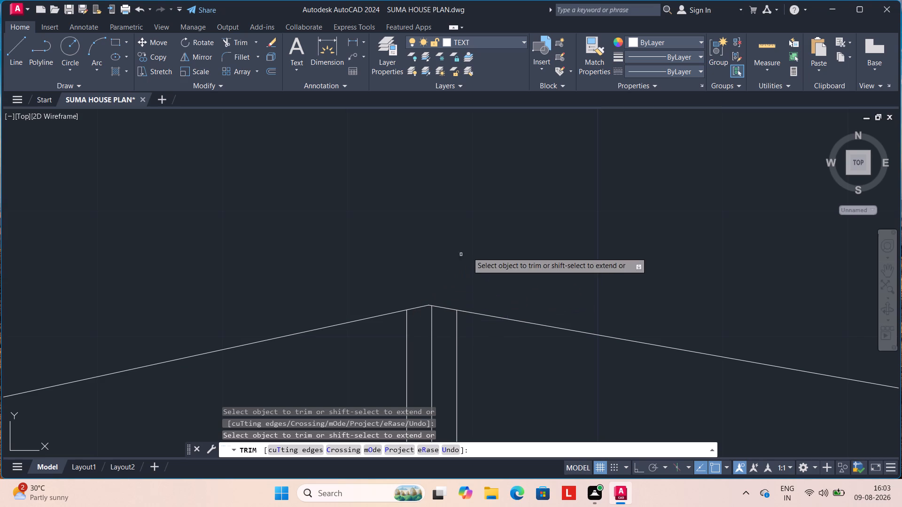
scroll(477, 250, down, 2)
scroll(516, 244, down, 3)
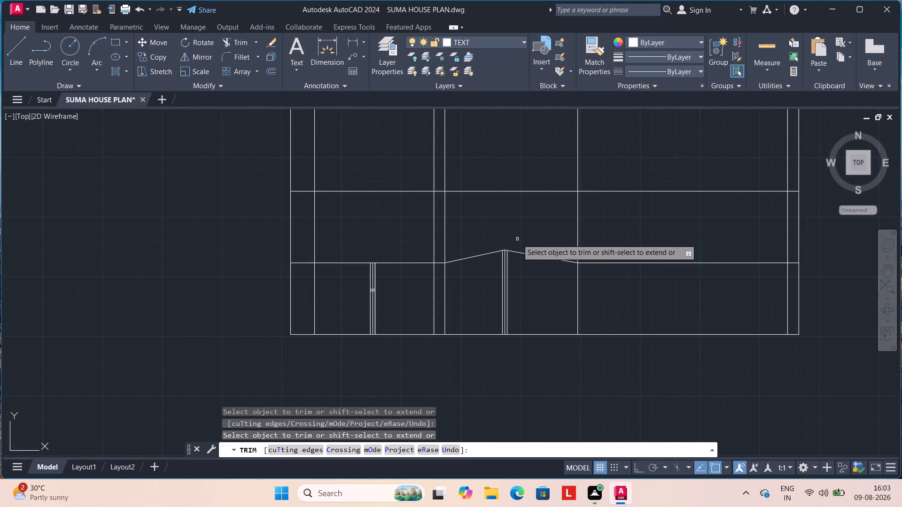
key(Escape)
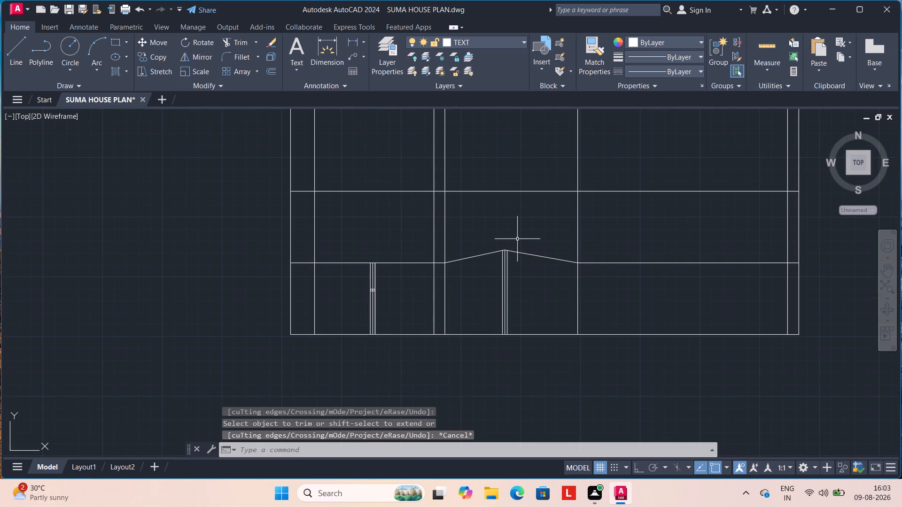
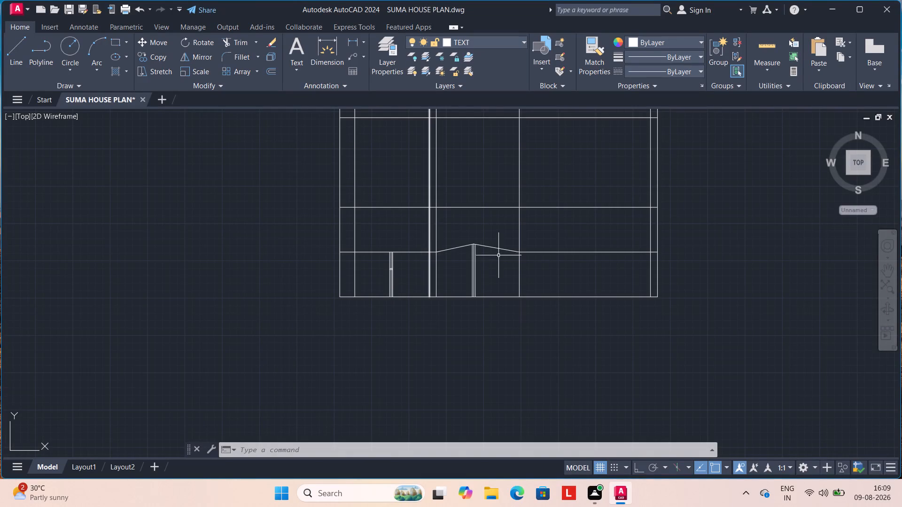
Draw a rectangle at the closely spaced central verticals beneath the peak, near their mid-height.
scroll(499, 258, up, 3)
scroll(494, 259, down, 1)
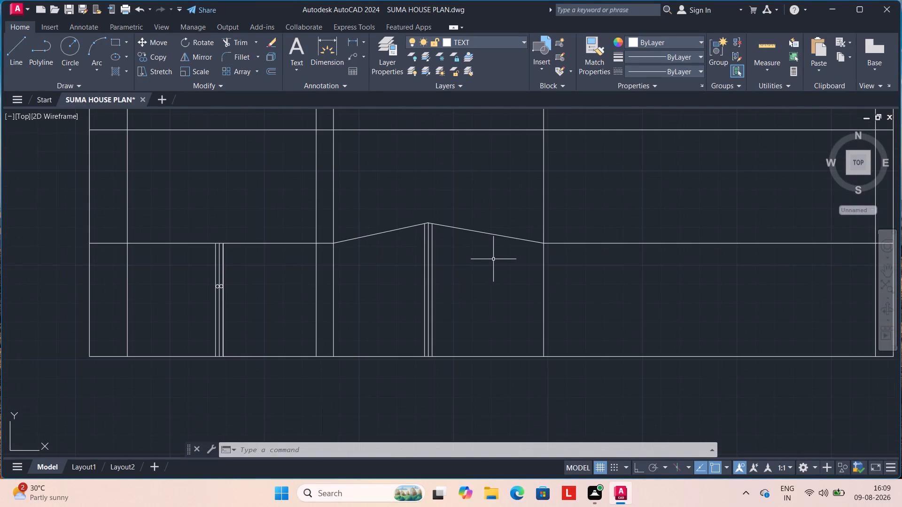
middle_drag(492, 264, 385, 283)
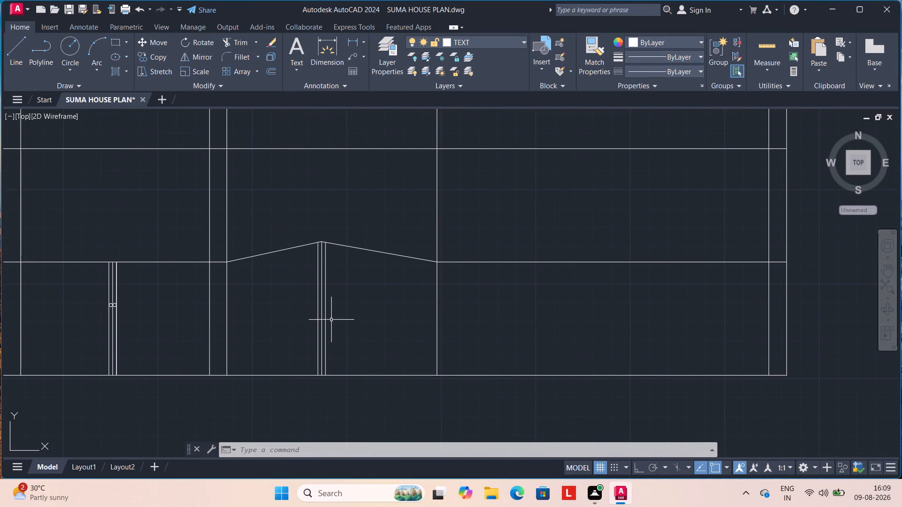
scroll(322, 302, up, 1)
key(r)
key(e)
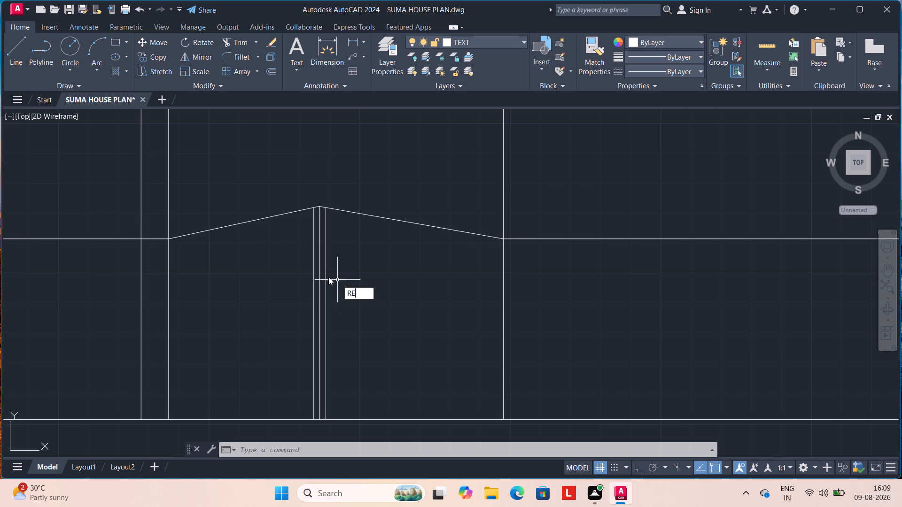
key(c)
key(Return)
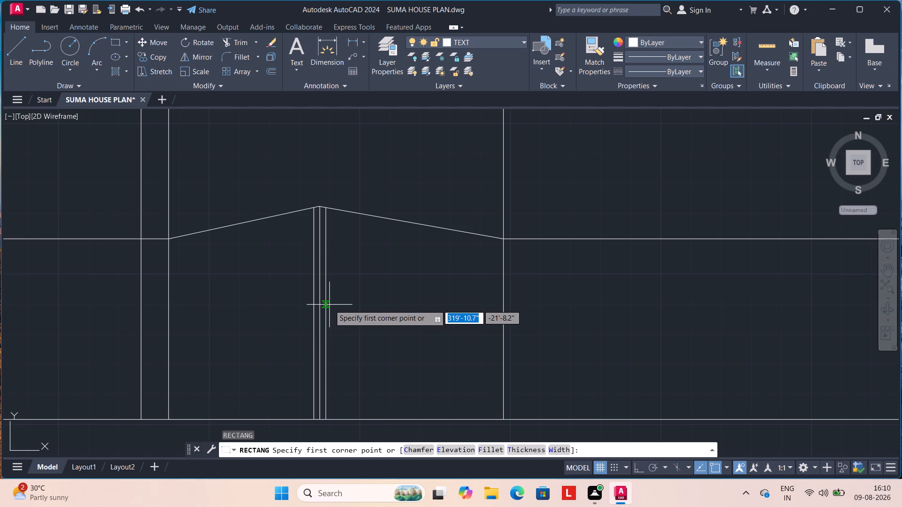
scroll(315, 308, up, 1)
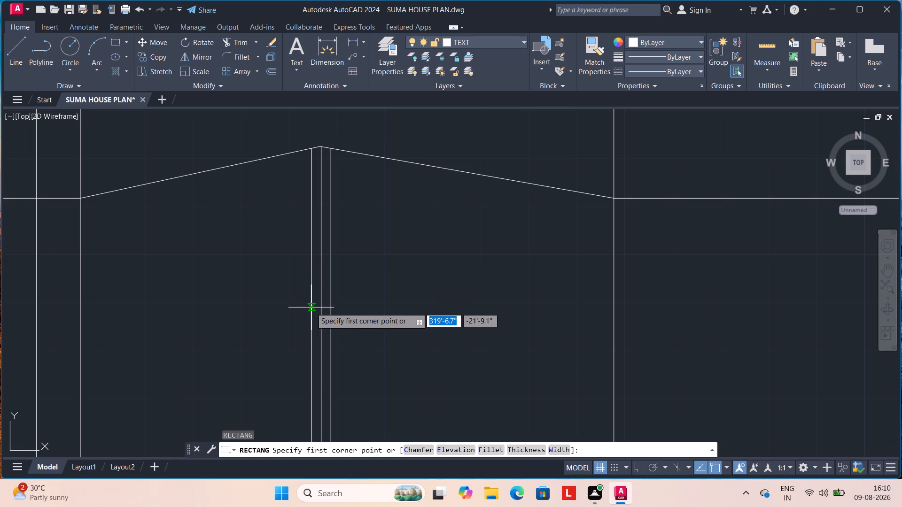
scroll(311, 307, down, 2)
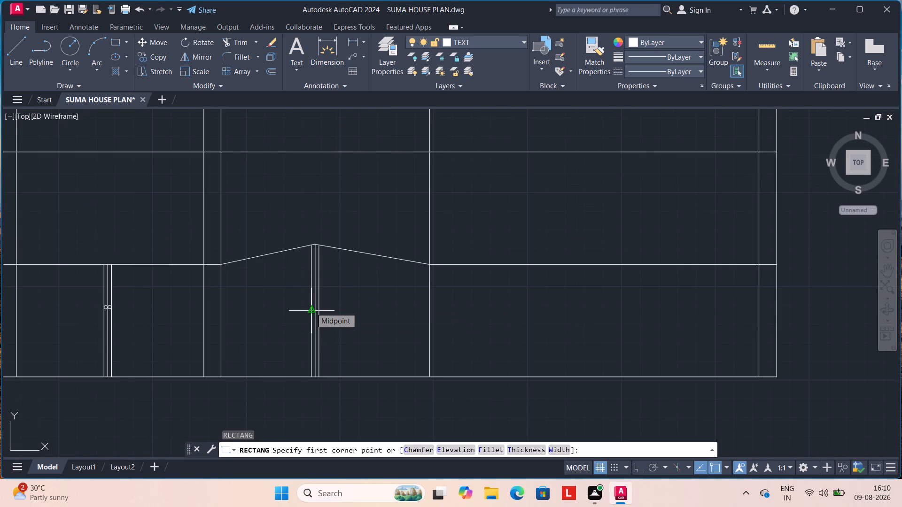
scroll(311, 307, up, 1)
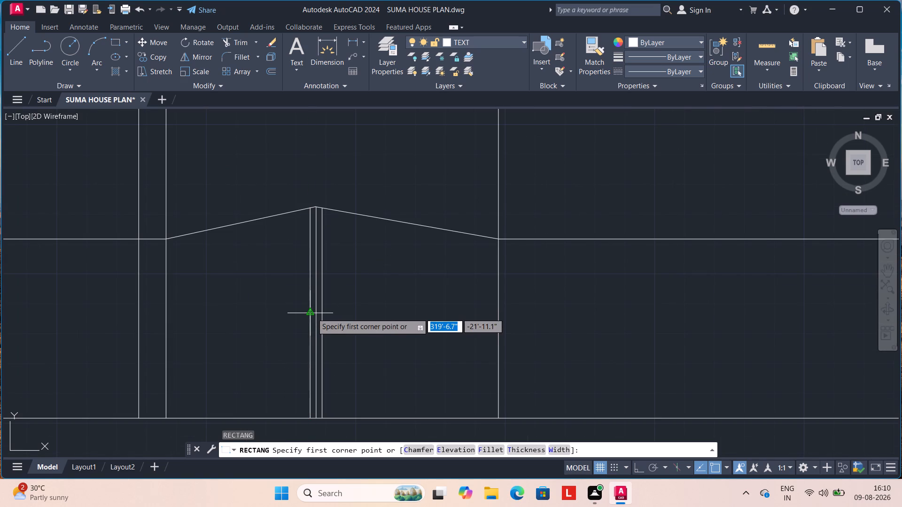
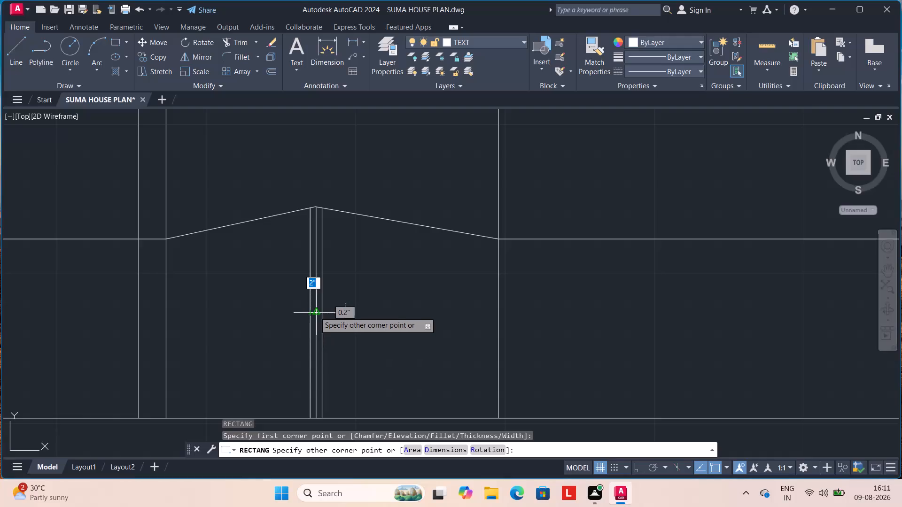
Complete the small rectangle across the closely spaced verticals beneath the peak by placing its opposite corner on the outer vertical.
click(322, 311)
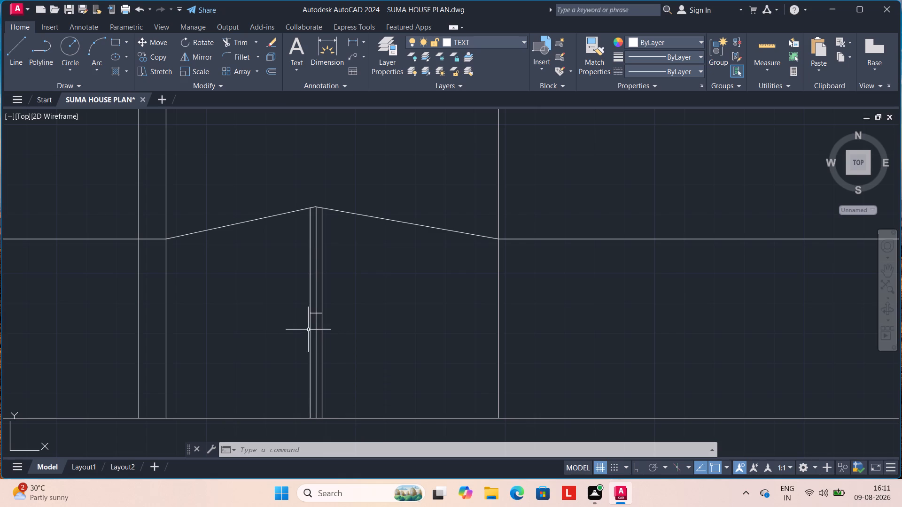
Draw a 4" horizontal line between the outer two of the closely spaced verticals, just below the small rectangle beneath the peak.
scroll(308, 330, up, 2)
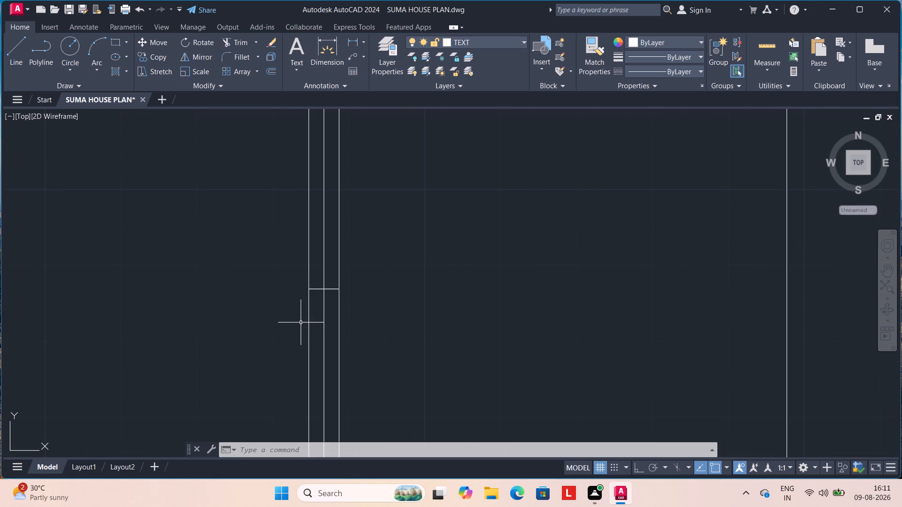
key(l)
key(Return)
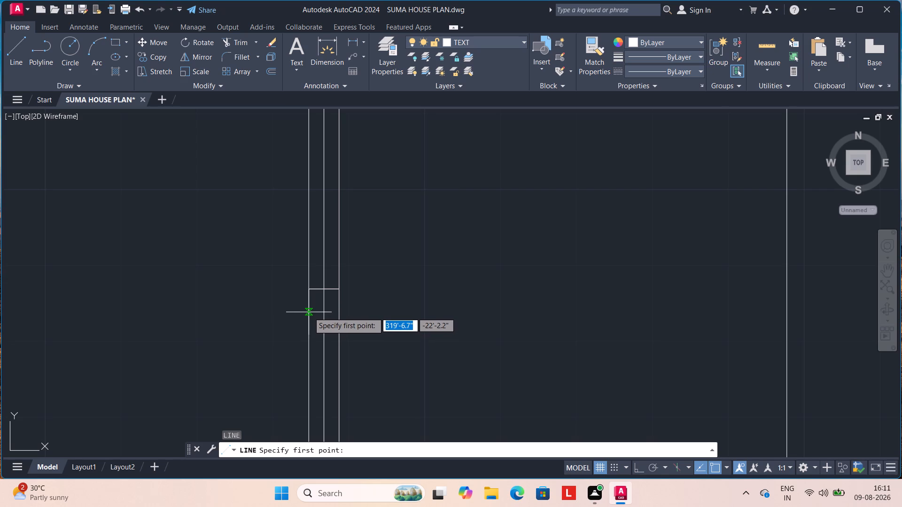
click(309, 312)
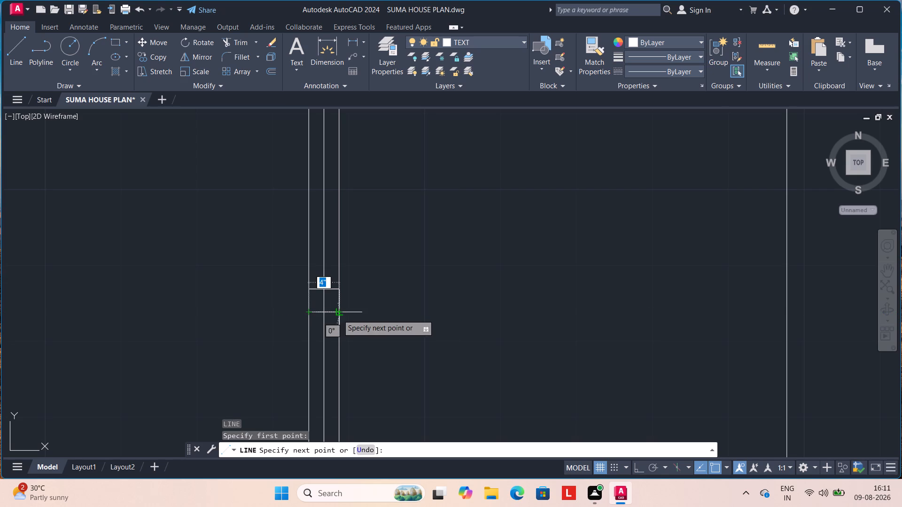
click(338, 315)
key(Escape)
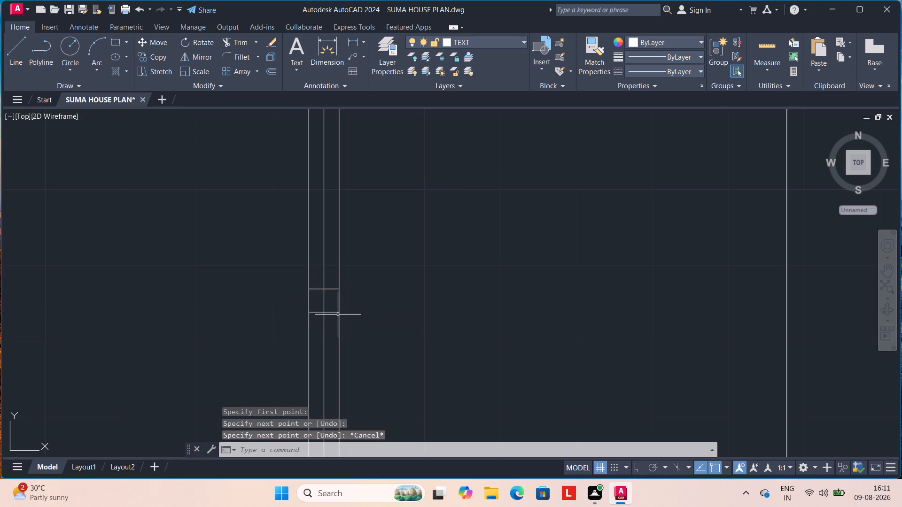
Trim the three verticals flanking the peaked bay where they extend above the lowest floor's top line, two west and one east.
scroll(346, 305, down, 2)
scroll(386, 307, down, 1)
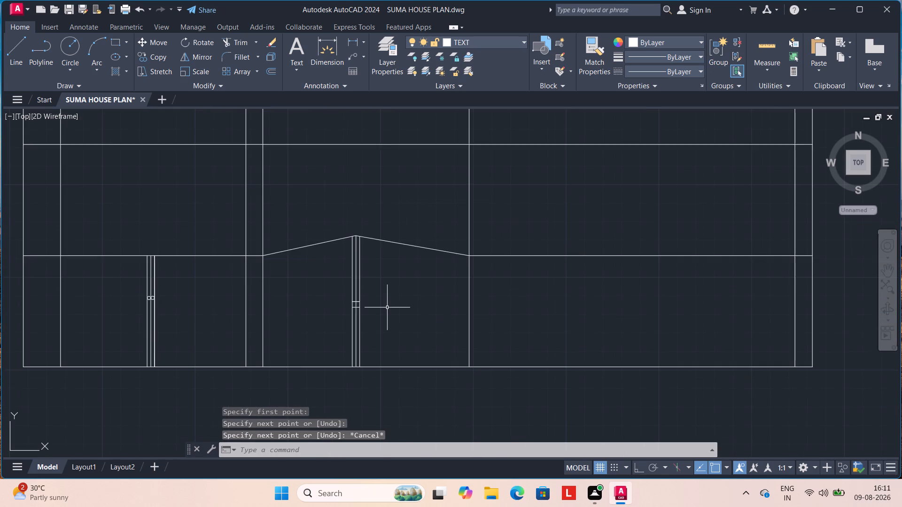
scroll(387, 307, down, 1)
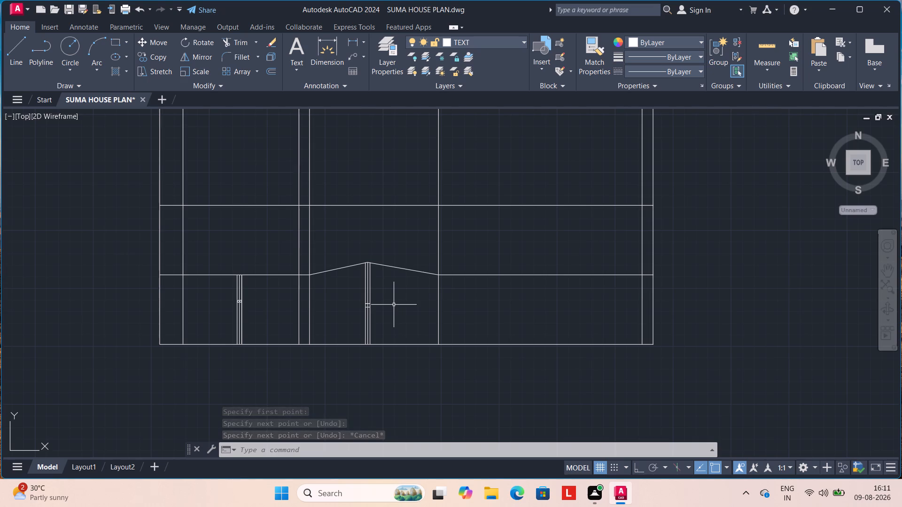
scroll(456, 299, up, 1)
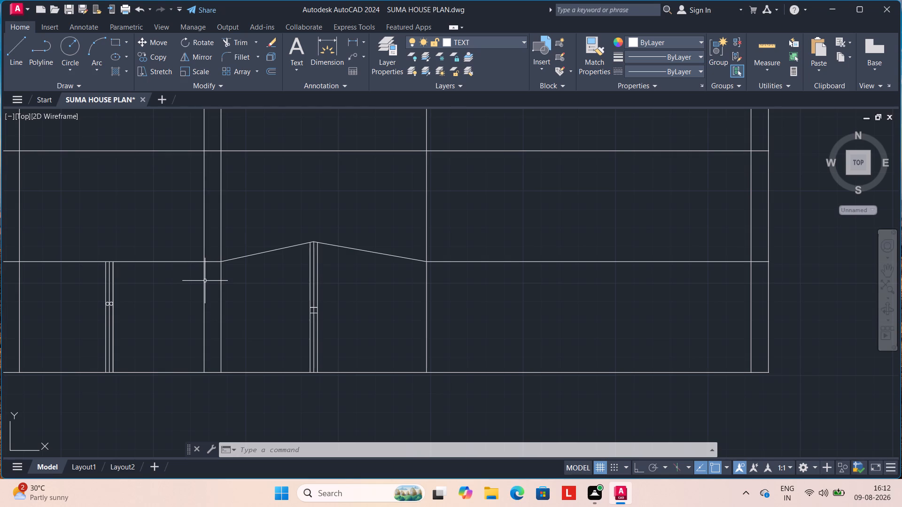
text(TR)
key(Return)
scroll(205, 281, up, 1)
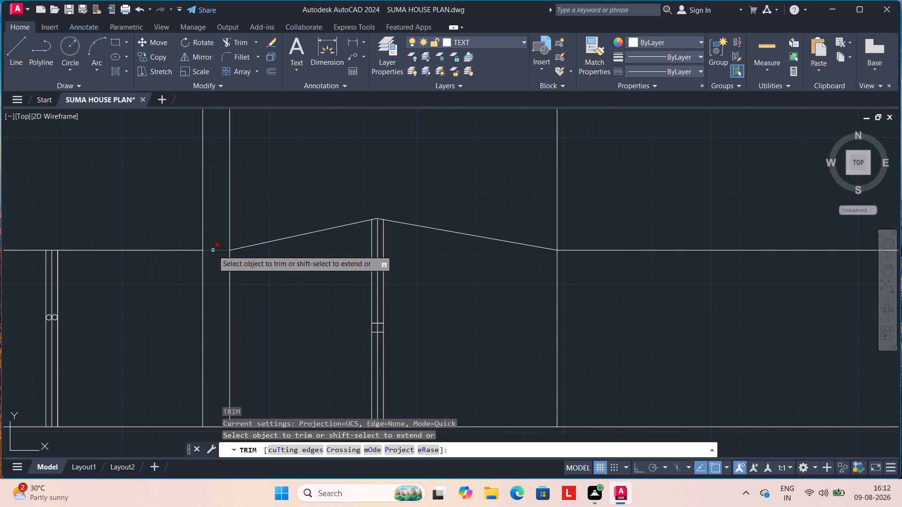
click(228, 197)
click(202, 197)
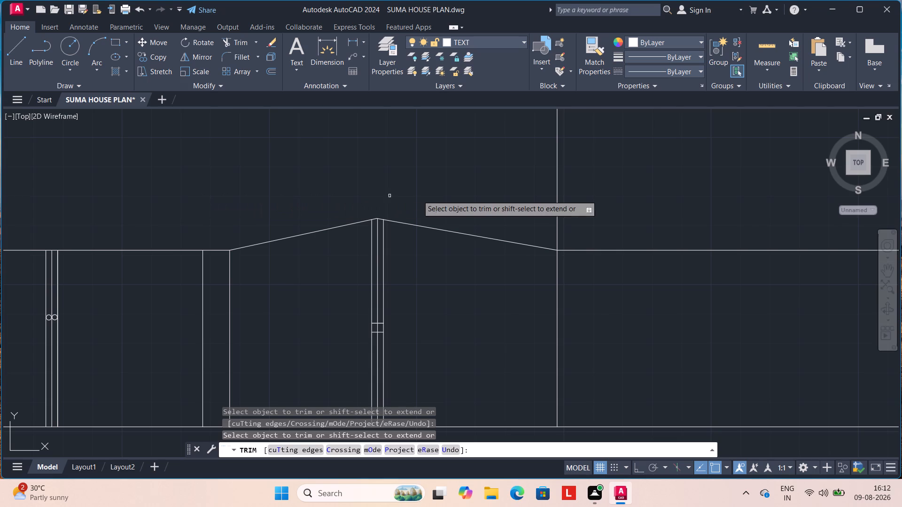
click(558, 187)
scroll(558, 187, down, 1)
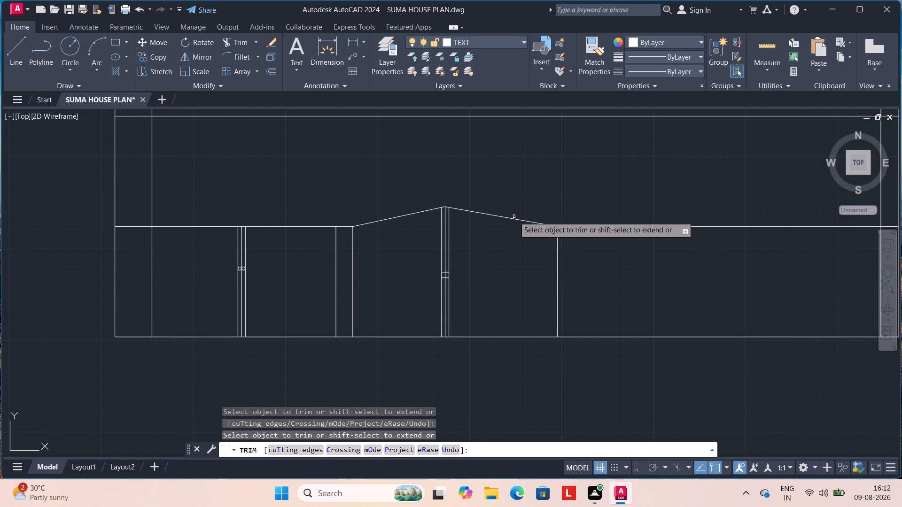
scroll(547, 184, down, 1)
middle_drag(580, 183, 508, 186)
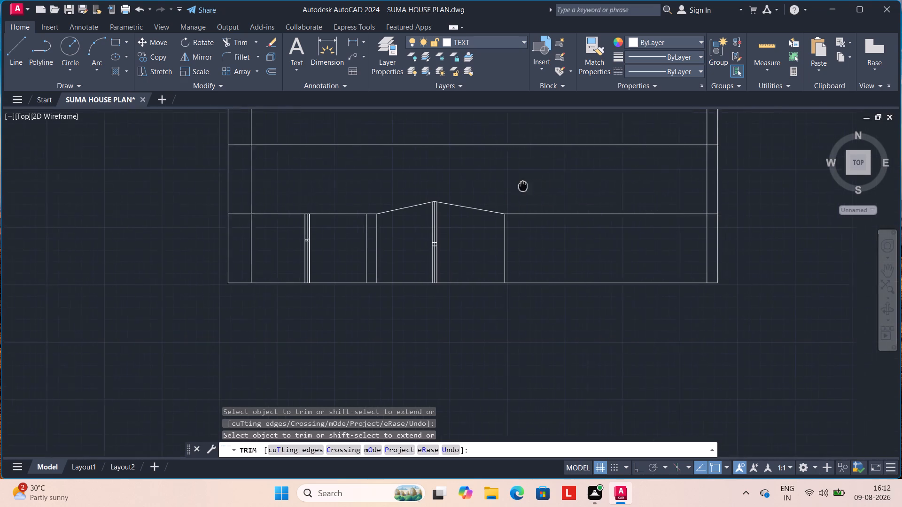
middle_drag(508, 186, 462, 195)
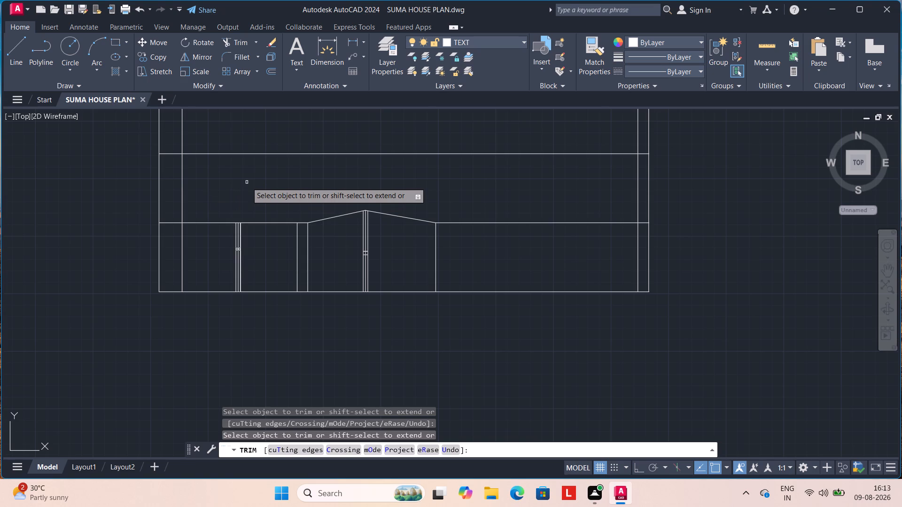
key(Escape)
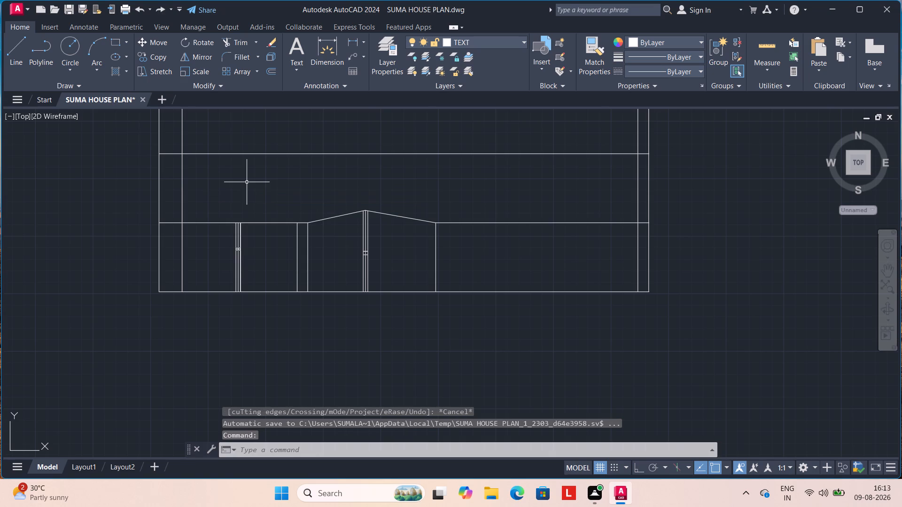
scroll(246, 182, up, 1)
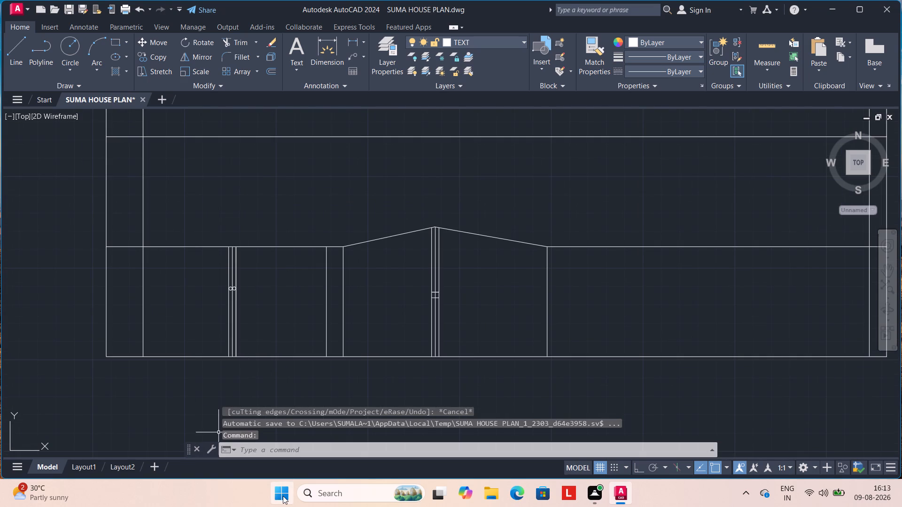
Switch to Windows Settings and examine the computer's device specifications on the System About page, closing Settings when done.
click(275, 497)
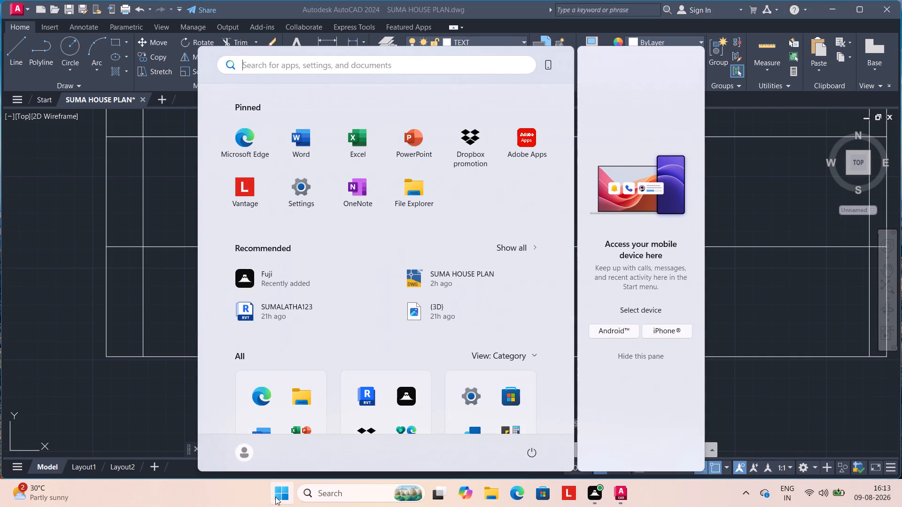
click(304, 194)
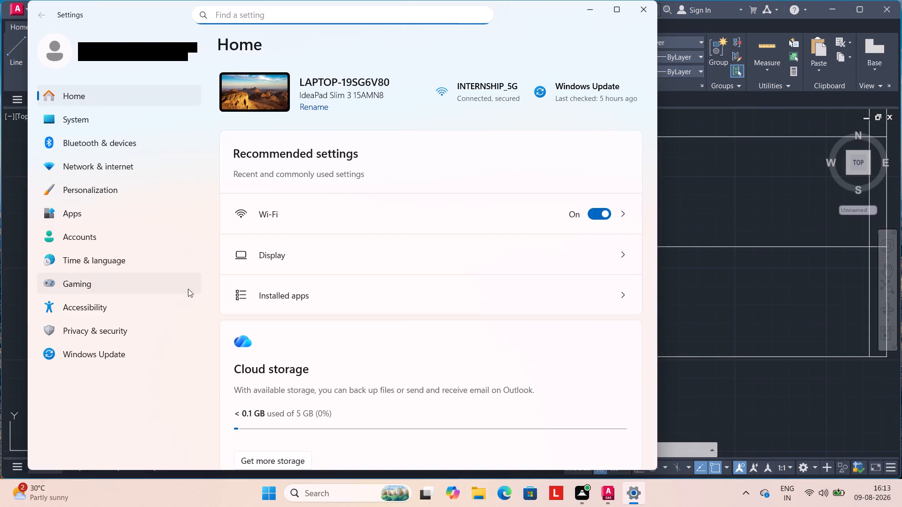
scroll(216, 318, down, 3)
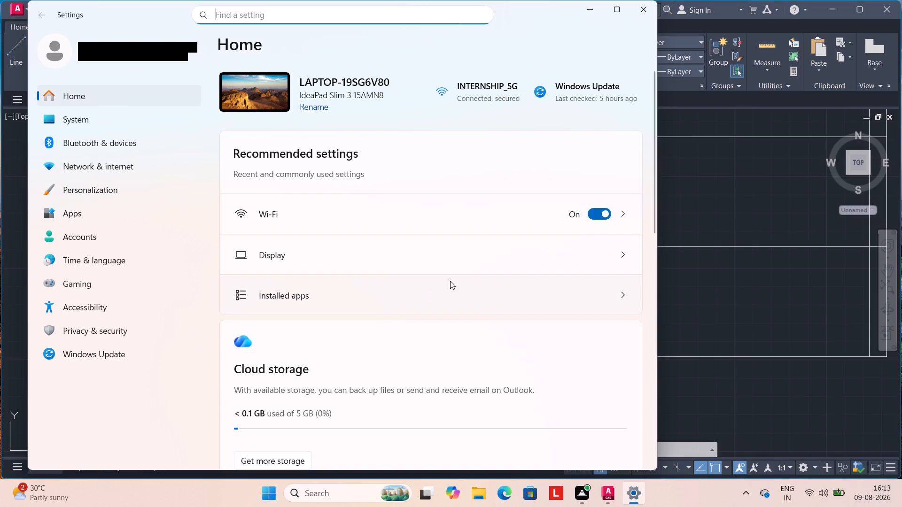
drag(654, 211, 650, 265)
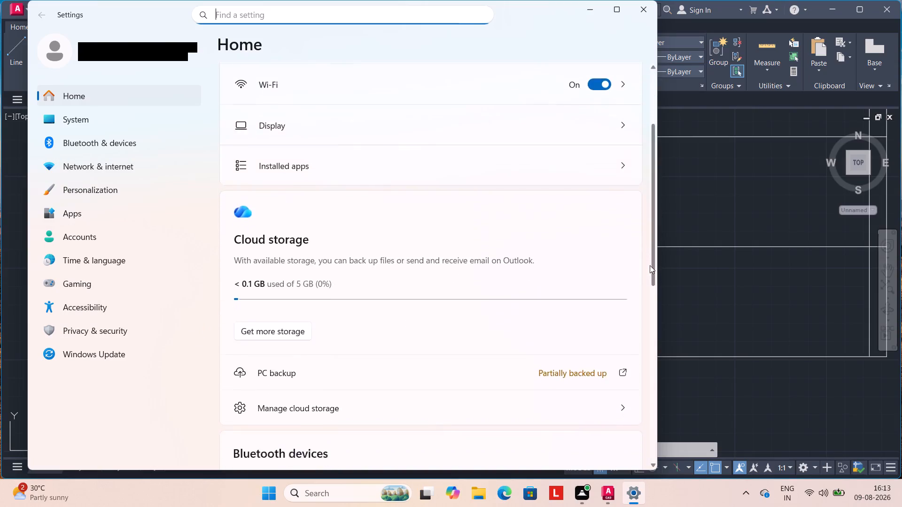
drag(650, 265, 647, 384)
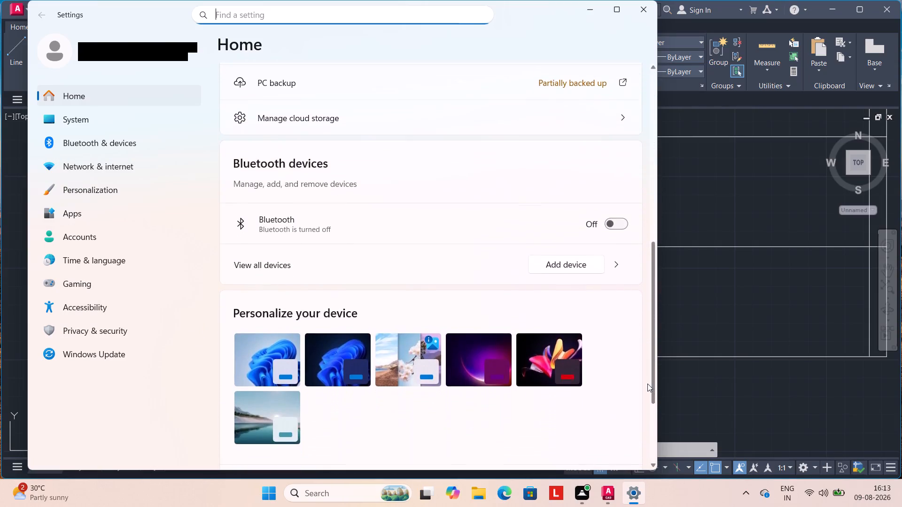
drag(647, 384, 644, 447)
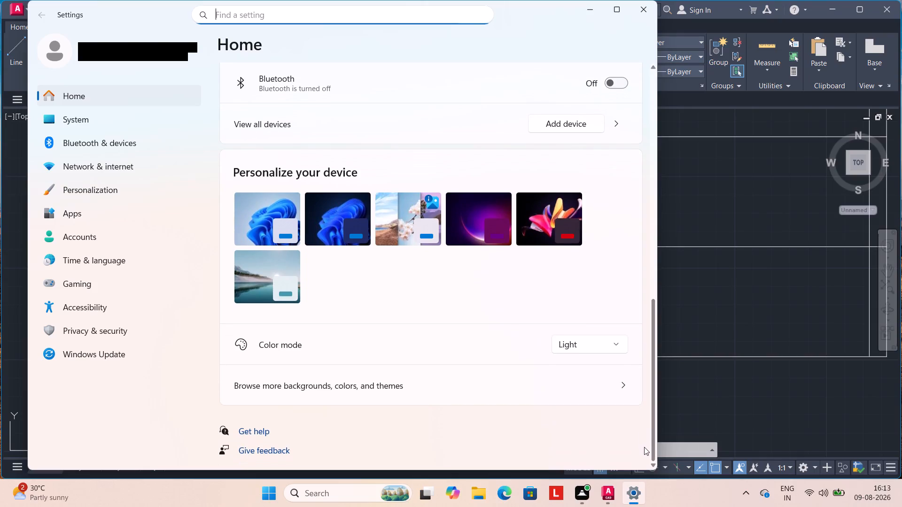
drag(644, 447, 644, 438)
drag(644, 438, 648, 388)
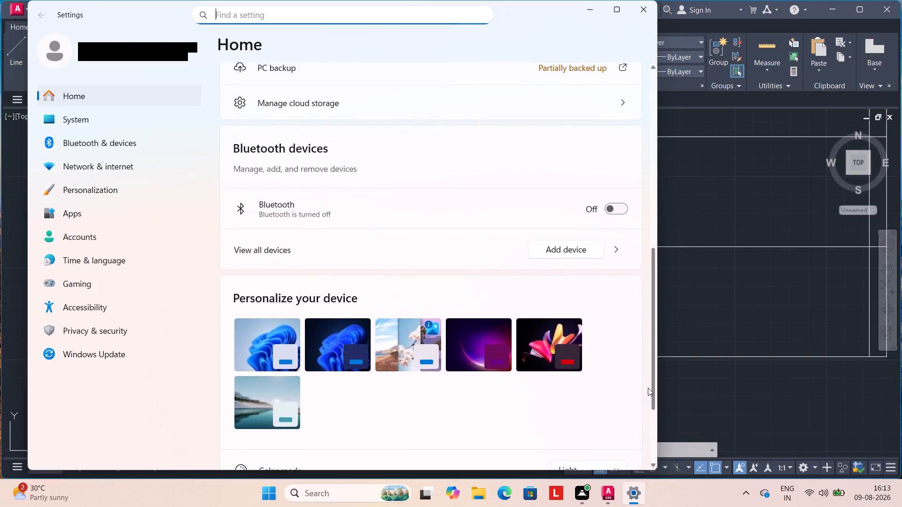
drag(648, 388, 649, 381)
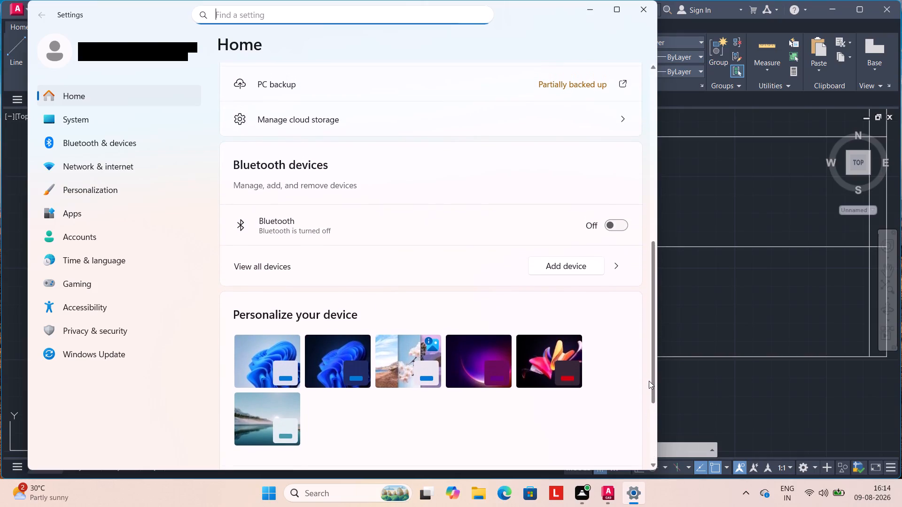
drag(649, 381, 650, 368)
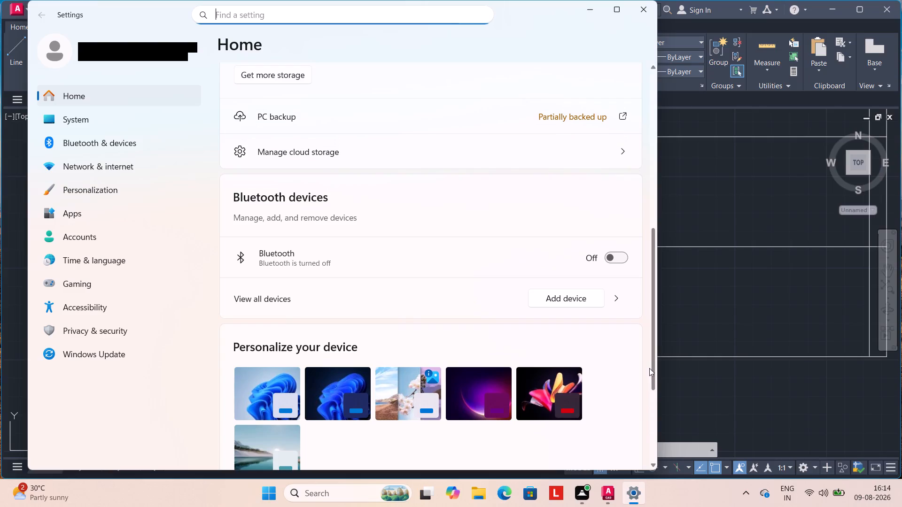
click(74, 117)
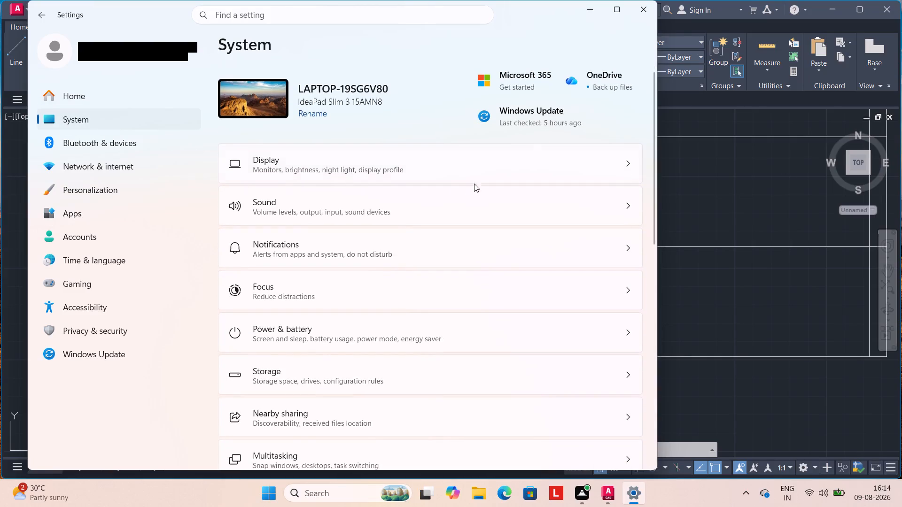
drag(654, 199, 654, 302)
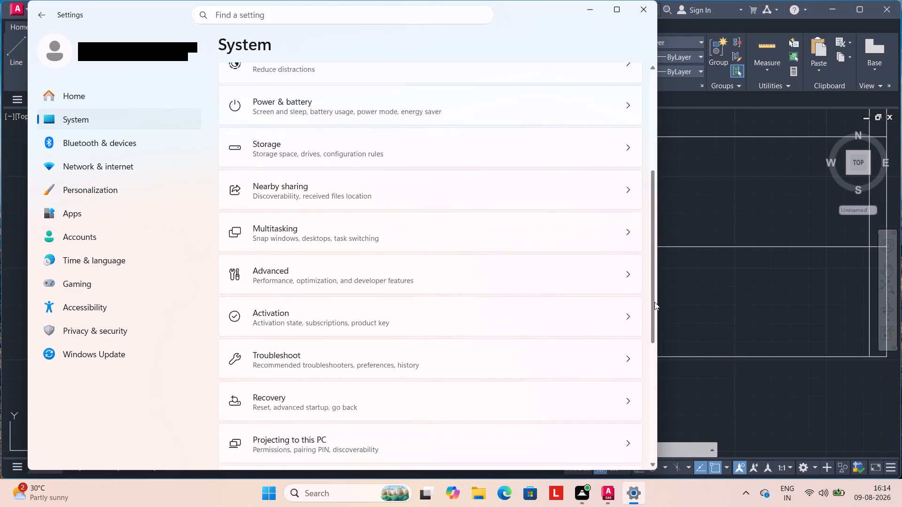
drag(654, 302, 633, 420)
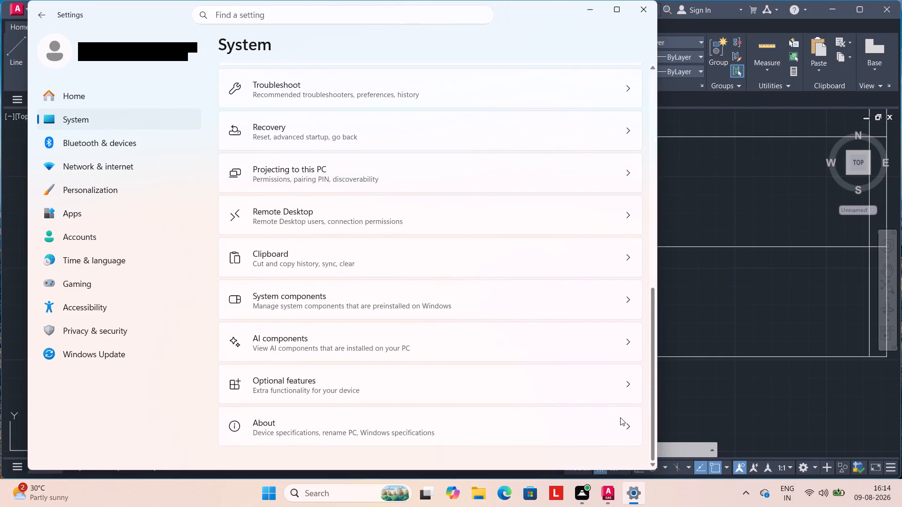
click(403, 426)
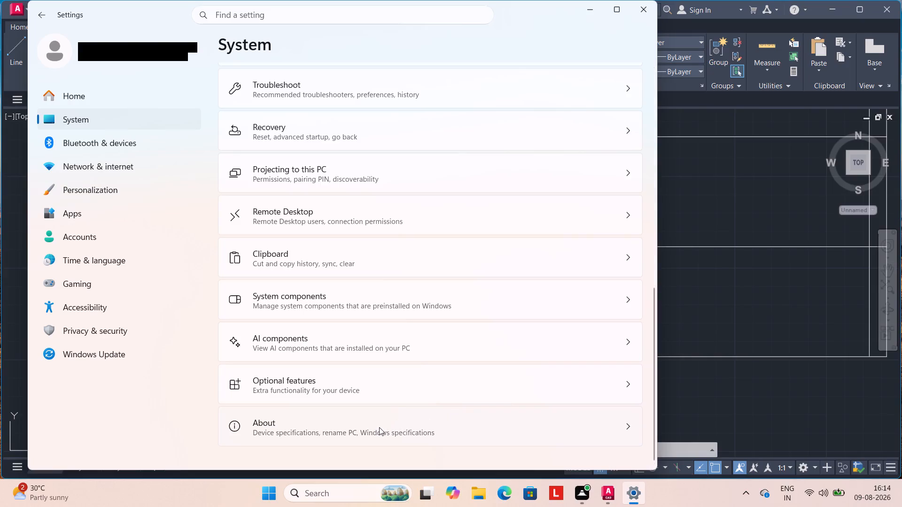
click(379, 427)
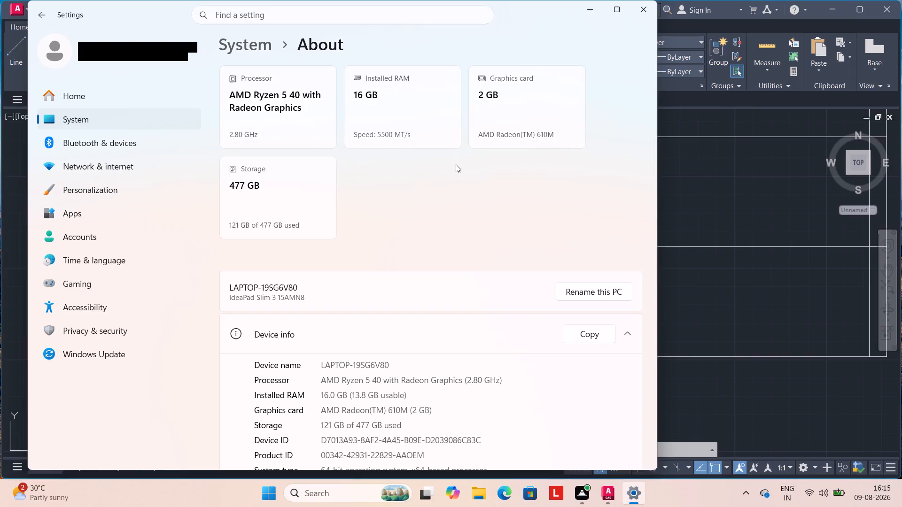
click(642, 7)
Trim the inner east vertical from the lowest floor and the band directly above it, and the inner west vertical from that same band.
scroll(542, 200, down, 1)
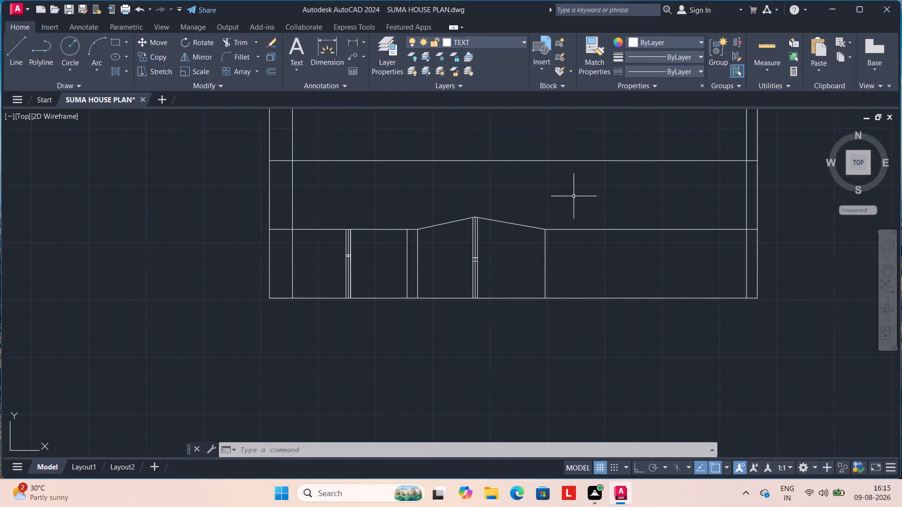
middle_drag(525, 203, 369, 214)
scroll(390, 194, down, 1)
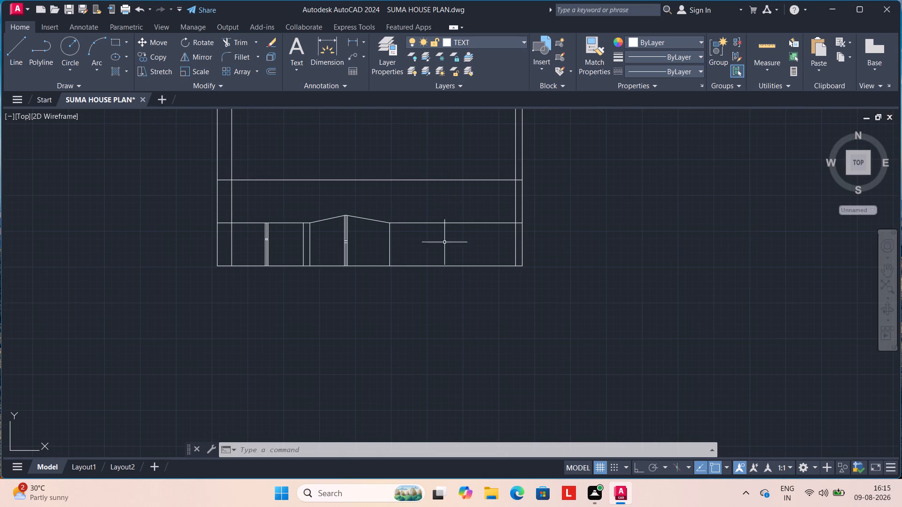
text(TR)
key(Return)
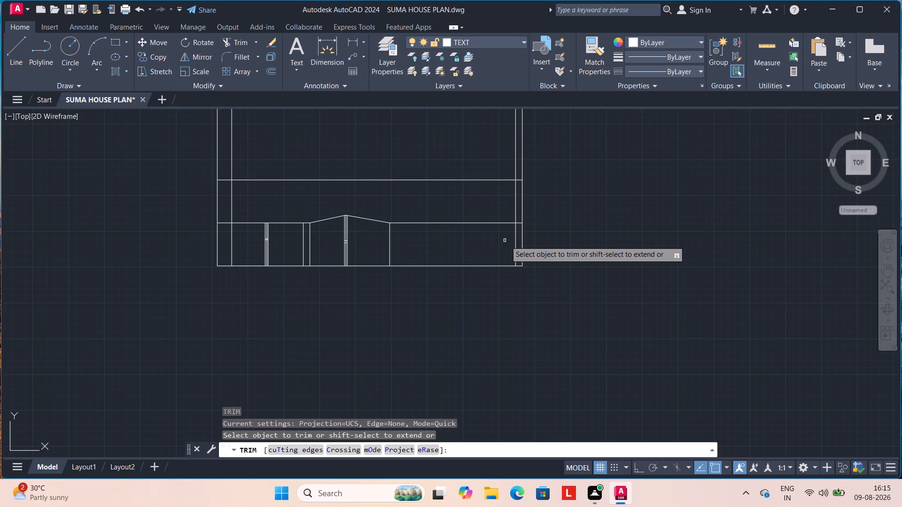
click(515, 243)
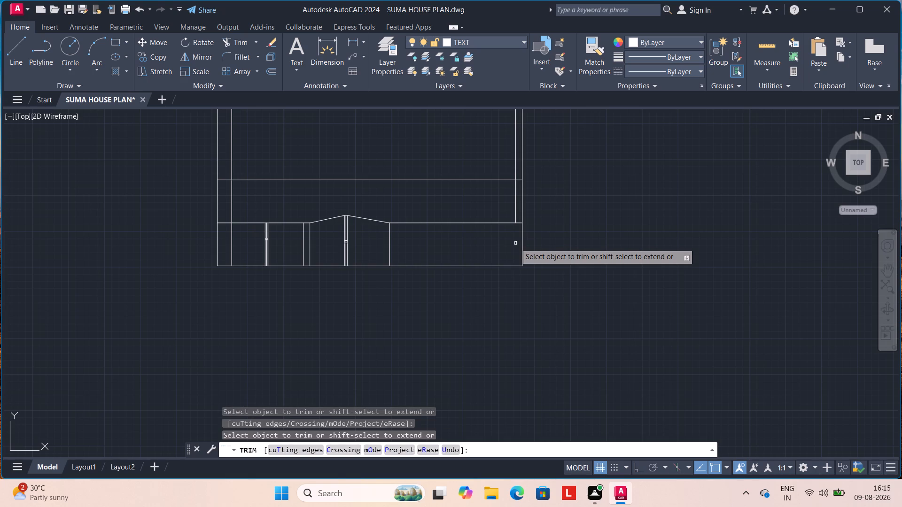
click(517, 202)
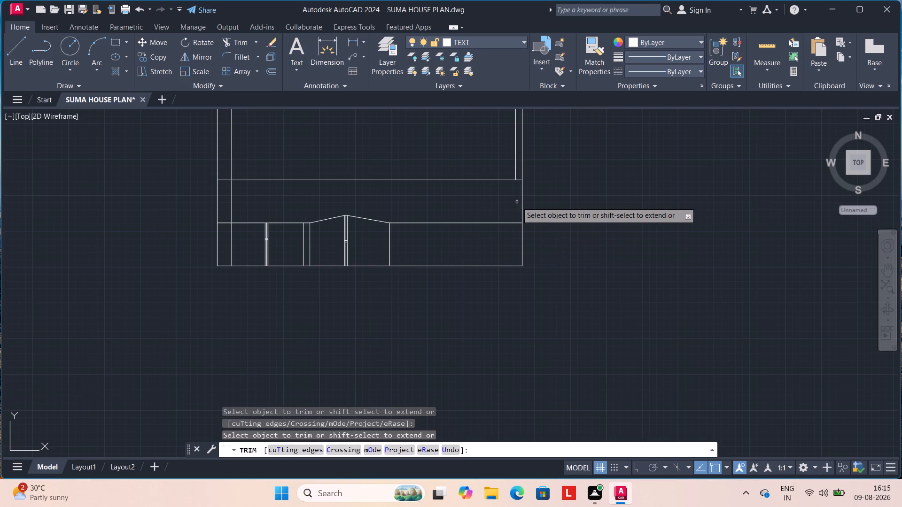
scroll(470, 199, down, 1)
scroll(448, 194, up, 1)
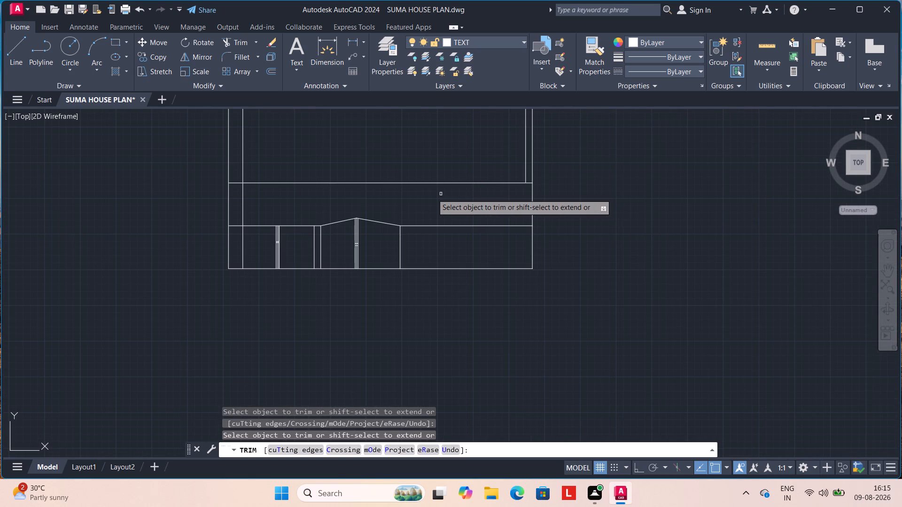
click(243, 204)
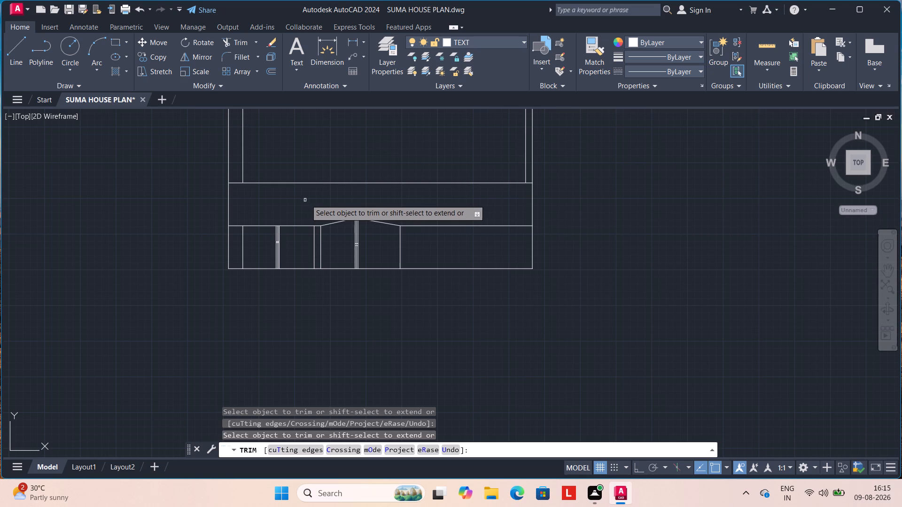
Trim the lowest floor's top line at its west end and between the west door opening and the peaked bay.
click(234, 226)
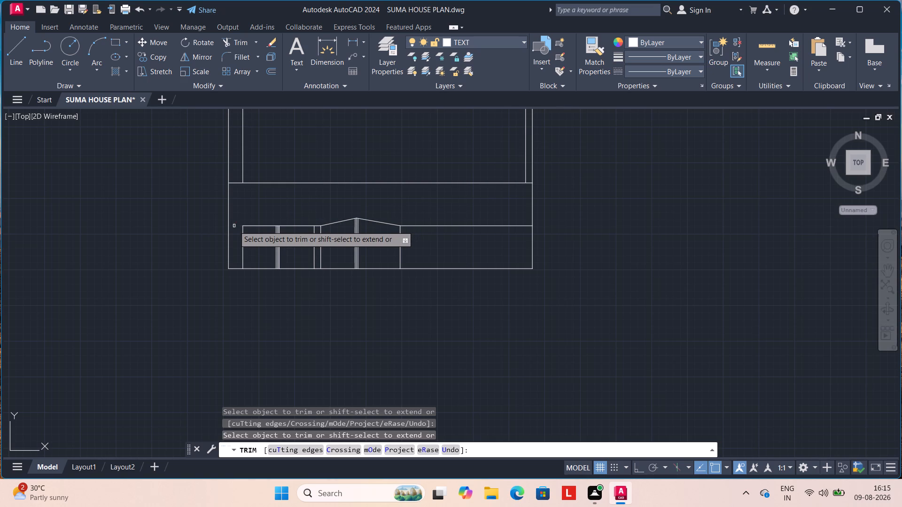
click(318, 227)
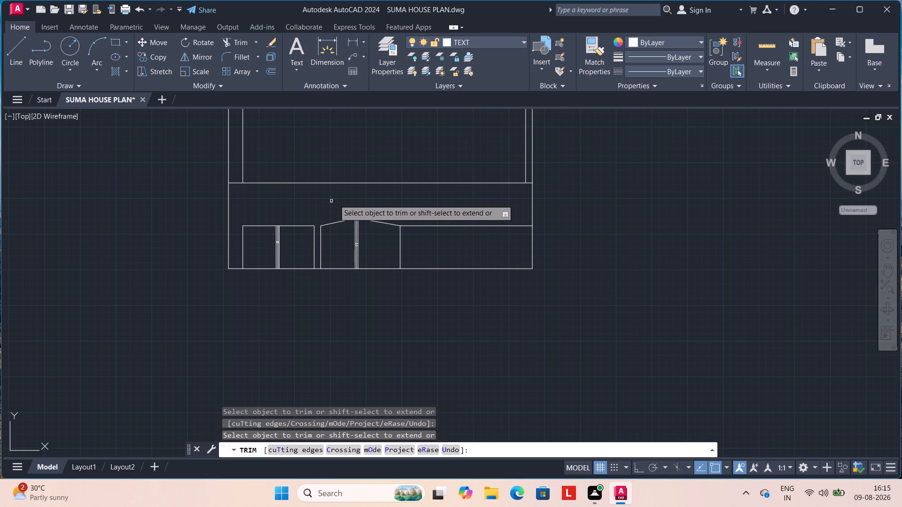
Trim the inner west and inner east verticals out of the three upper bands of the view below the unfurnished plan.
scroll(413, 150, down, 1)
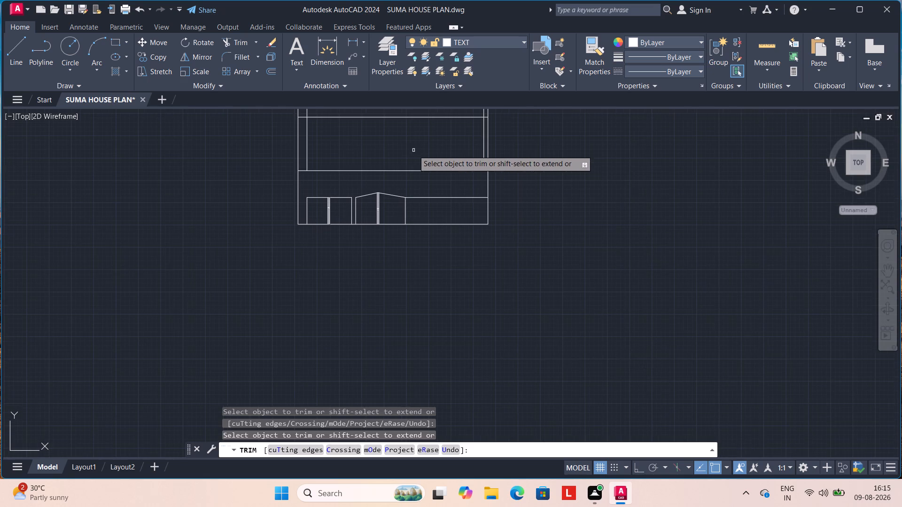
middle_drag(413, 144, 291, 278)
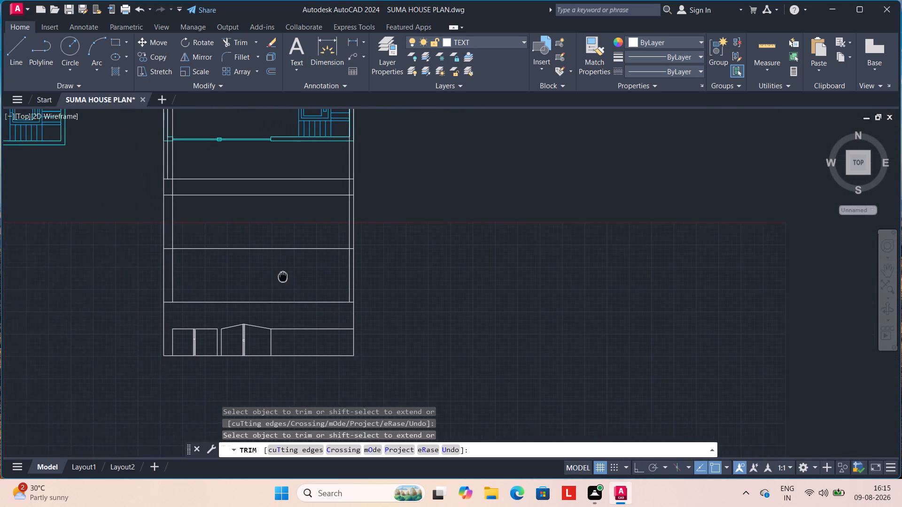
middle_drag(291, 278, 303, 284)
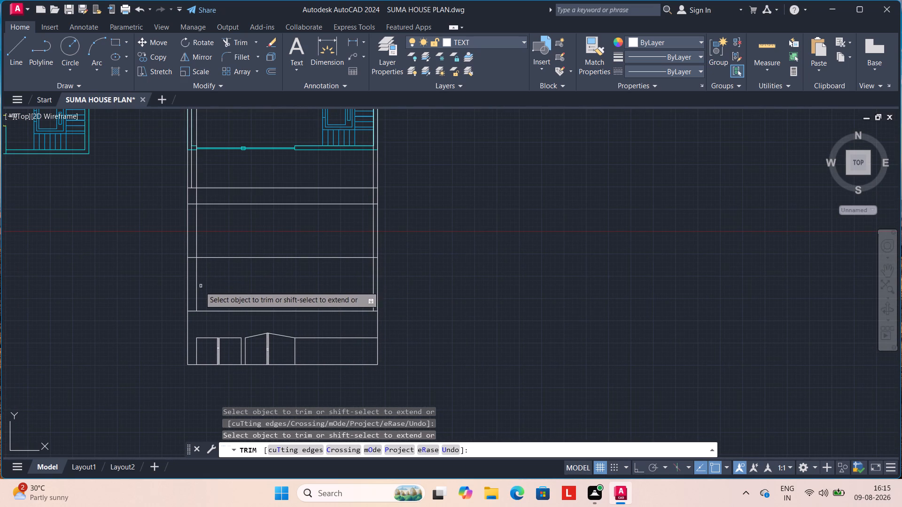
click(195, 285)
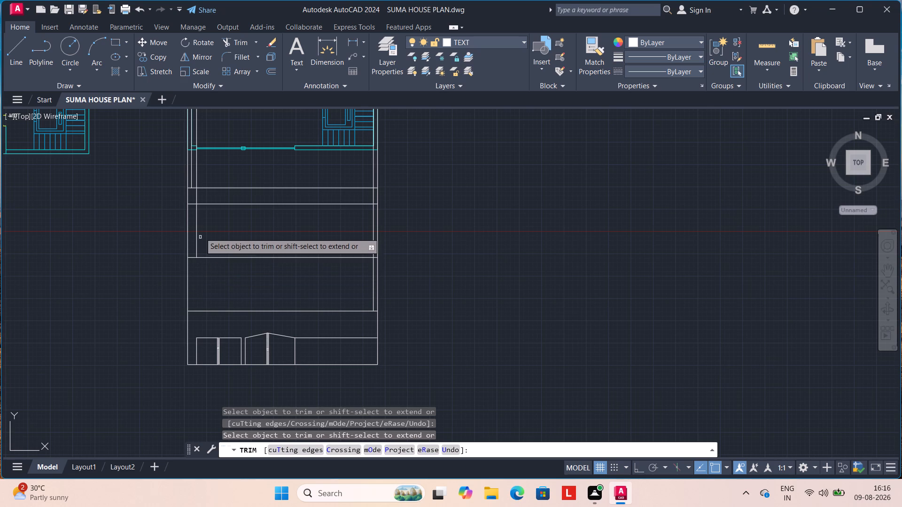
click(196, 227)
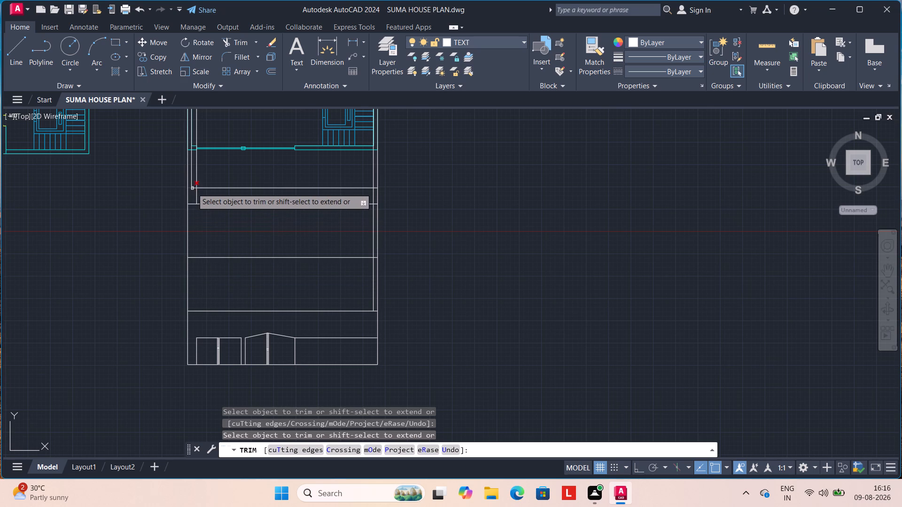
click(197, 194)
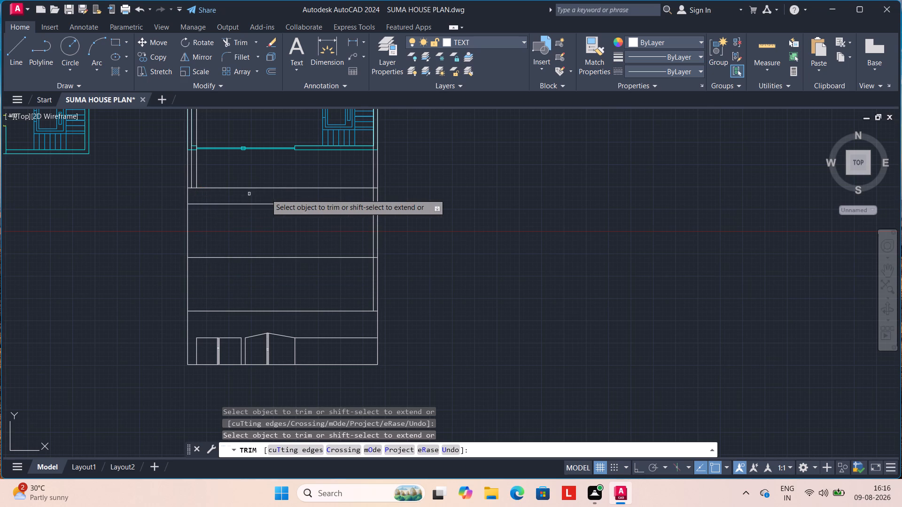
click(373, 198)
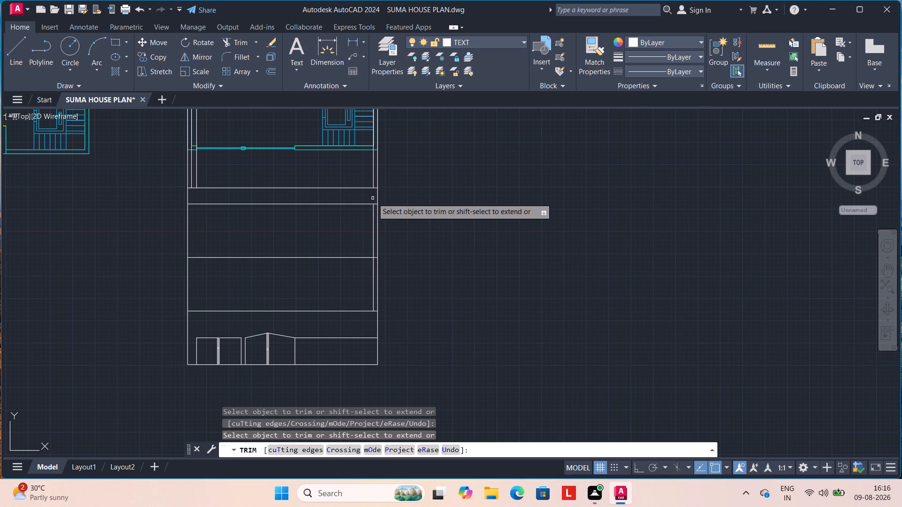
click(373, 227)
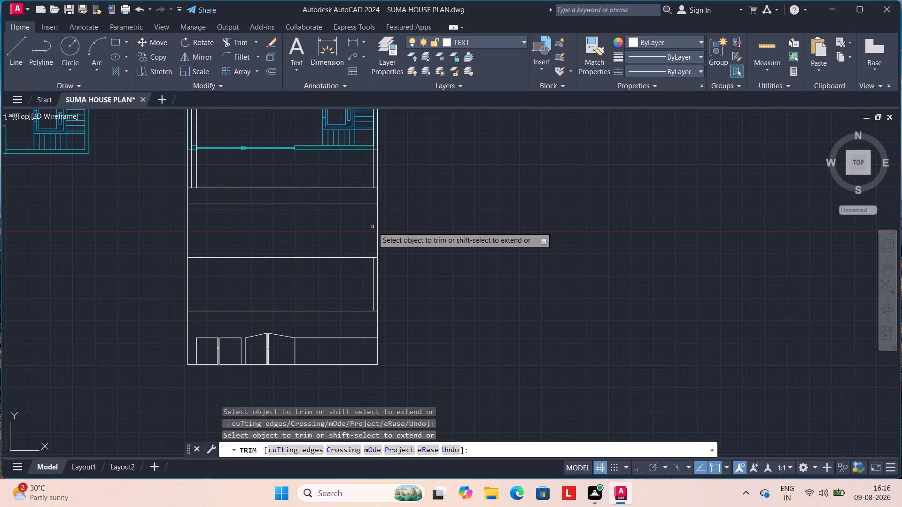
click(372, 277)
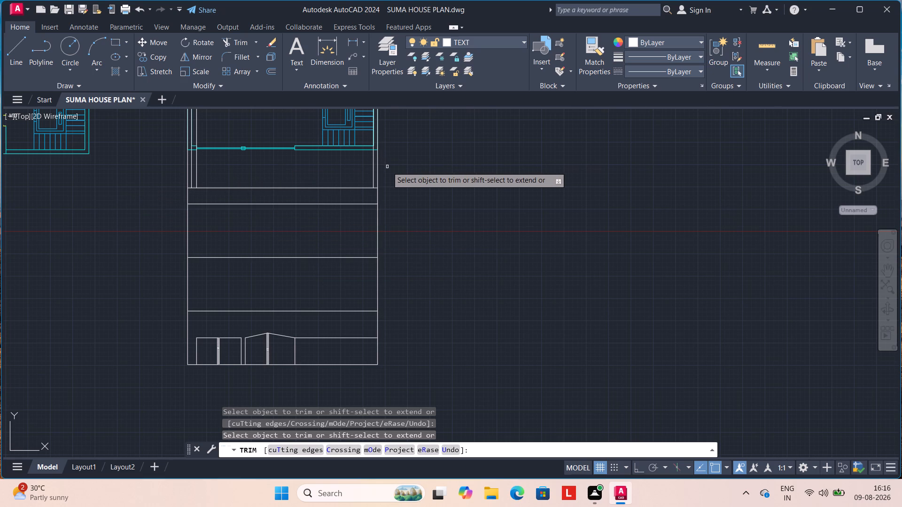
key(Escape)
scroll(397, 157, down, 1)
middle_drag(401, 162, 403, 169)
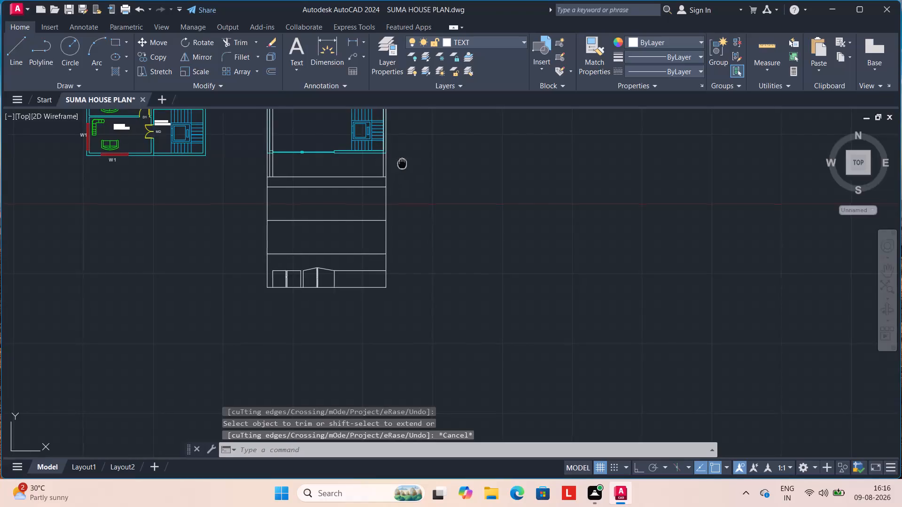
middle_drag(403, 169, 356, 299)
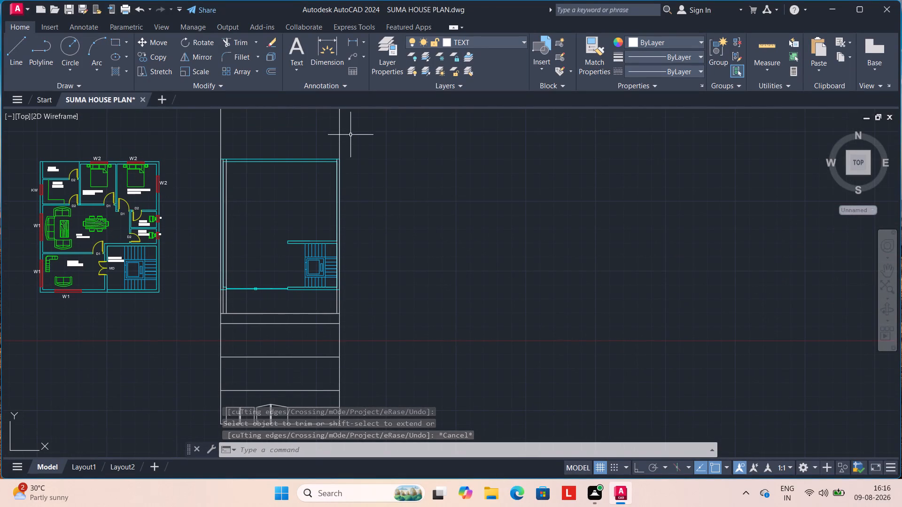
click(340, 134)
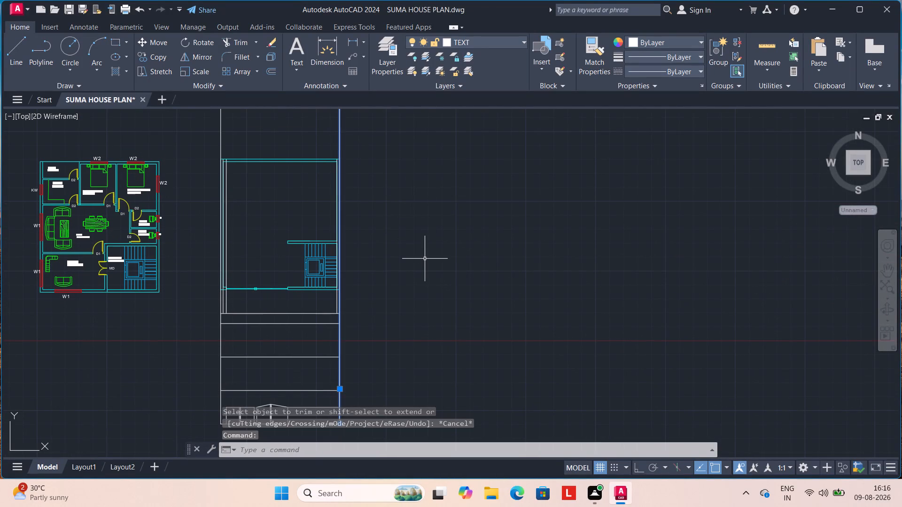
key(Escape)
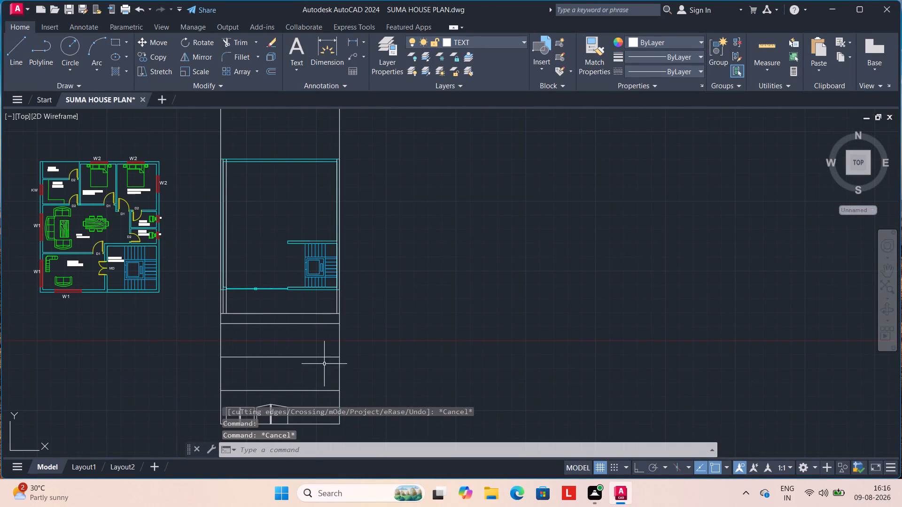
Trim the three west and two east verticals crossing the gap between the unfurnished plan and the view below it.
scroll(306, 312, up, 2)
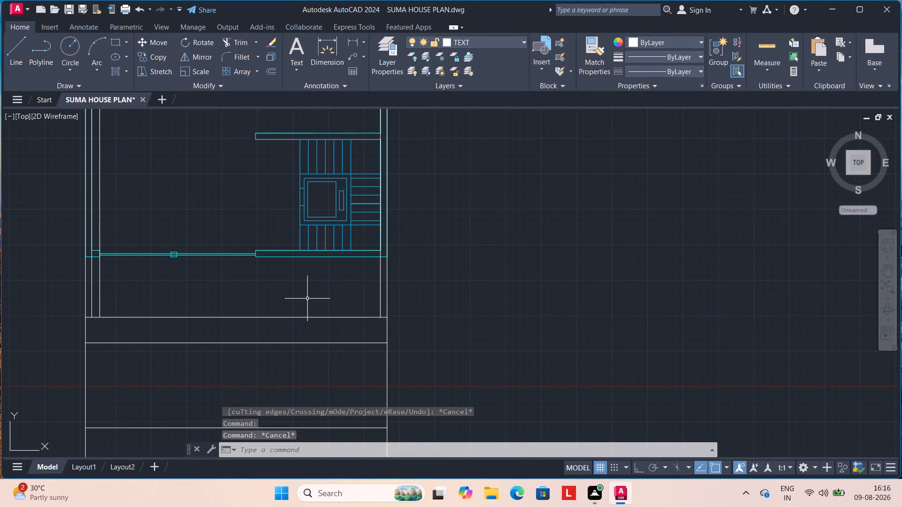
text(TR)
key(Return)
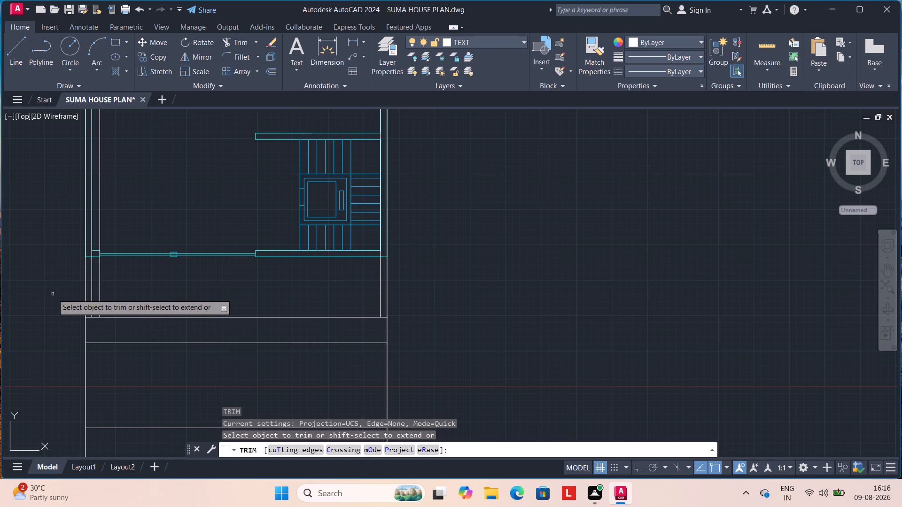
click(86, 286)
click(91, 284)
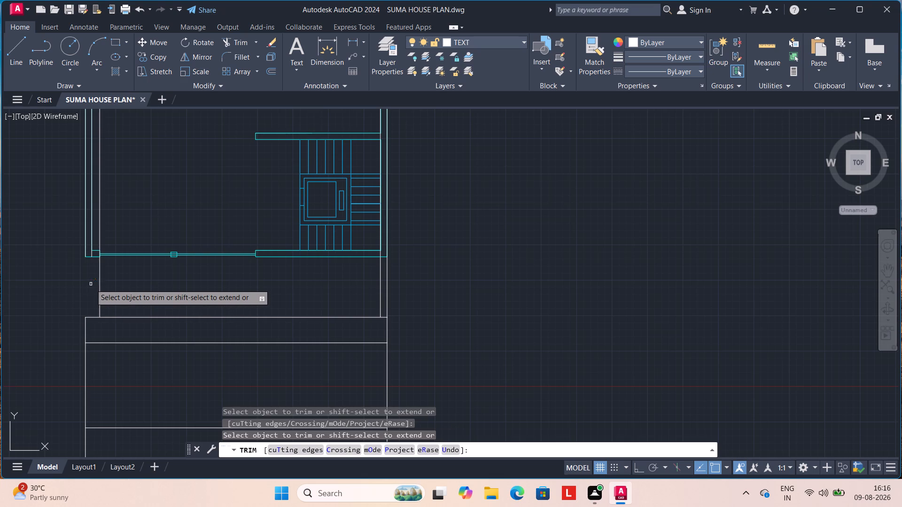
click(99, 282)
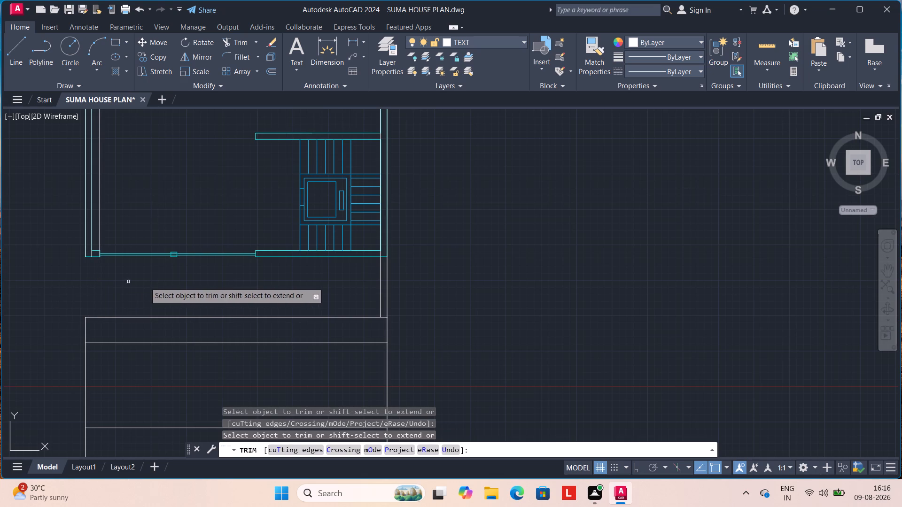
drag(370, 288, 401, 287)
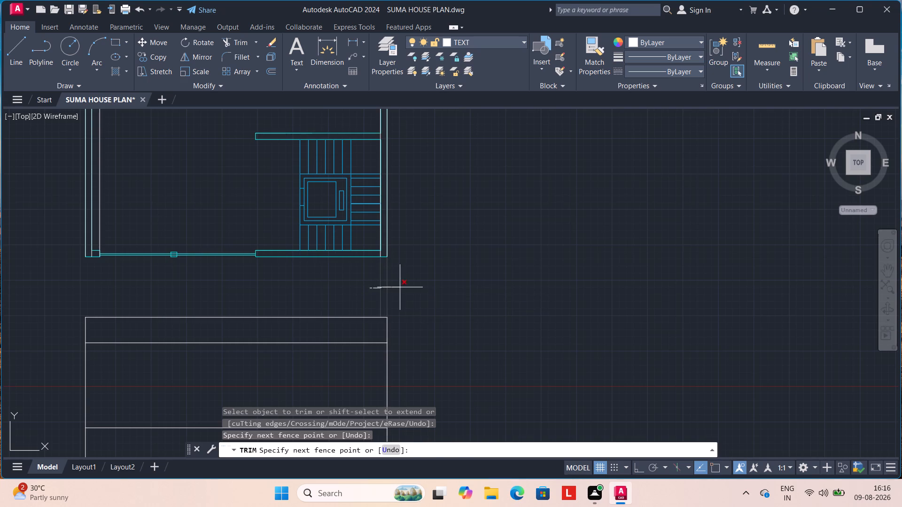
drag(401, 287, 404, 287)
scroll(404, 287, down, 1)
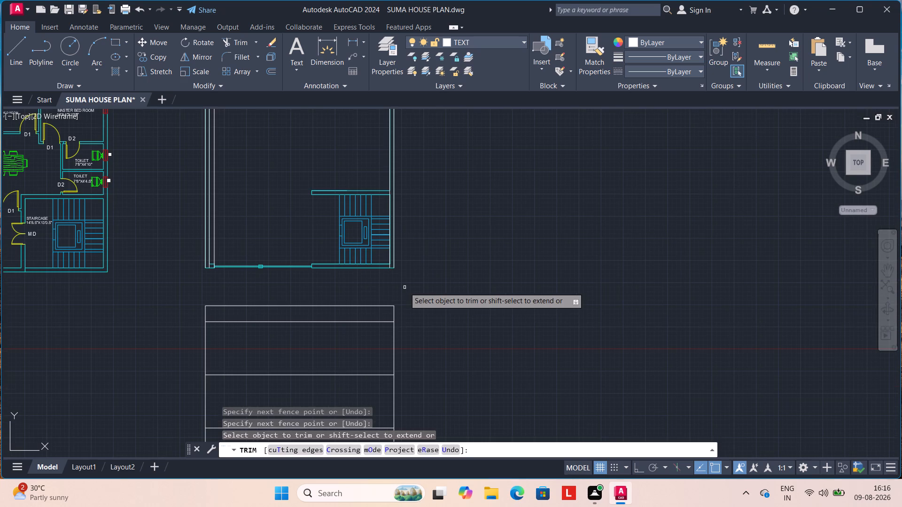
key(Escape)
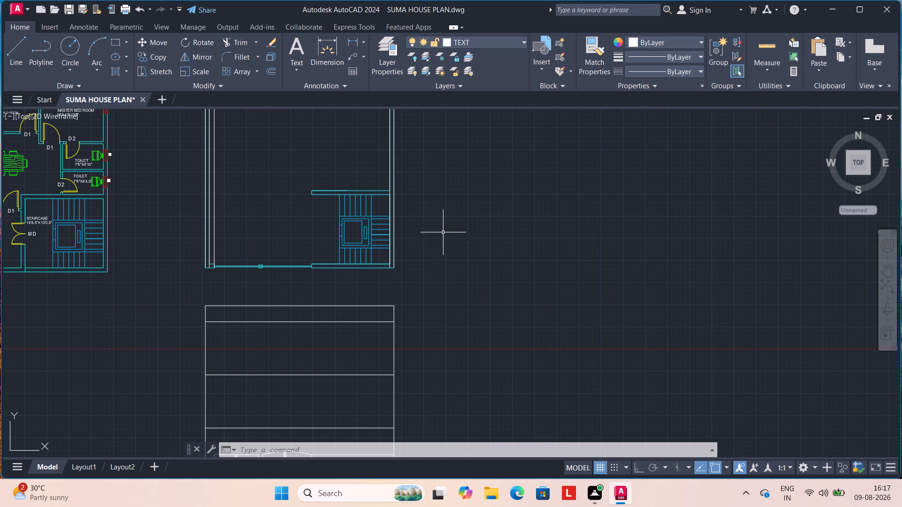
Erase the three white vertical projection lines running along the west wall of the unfurnished plan.
middle_drag(450, 229, 396, 315)
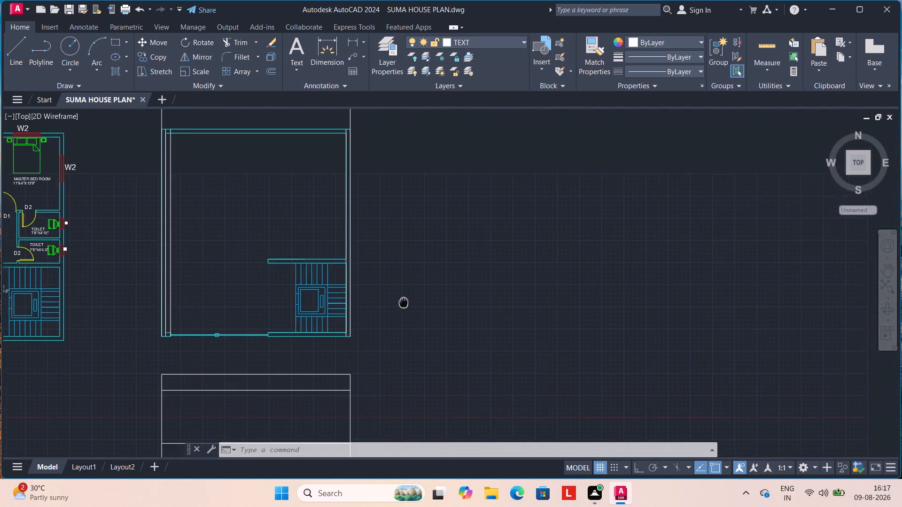
middle_drag(396, 315, 391, 326)
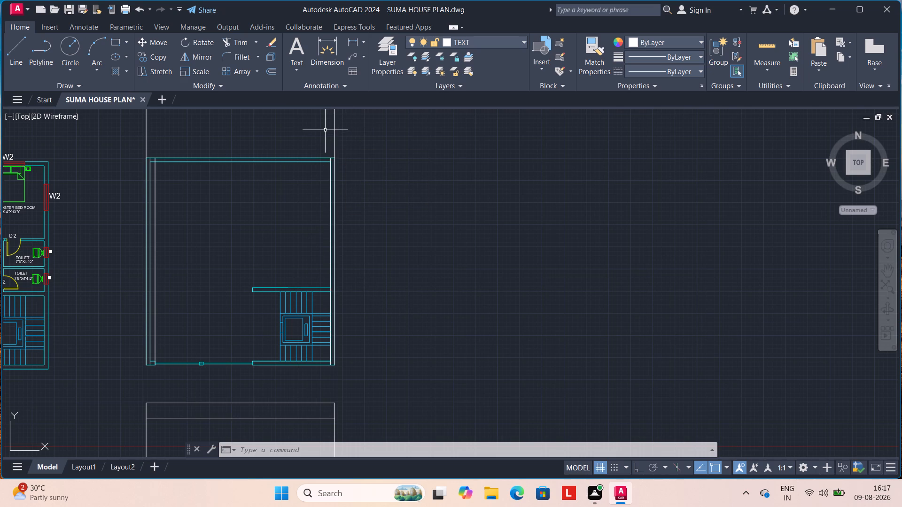
scroll(143, 231, up, 1)
scroll(143, 231, down, 1)
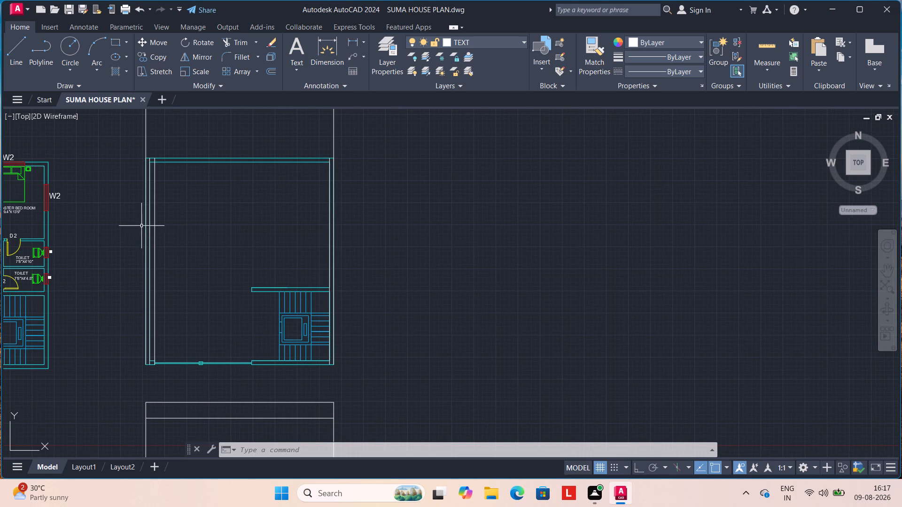
scroll(145, 223, up, 1)
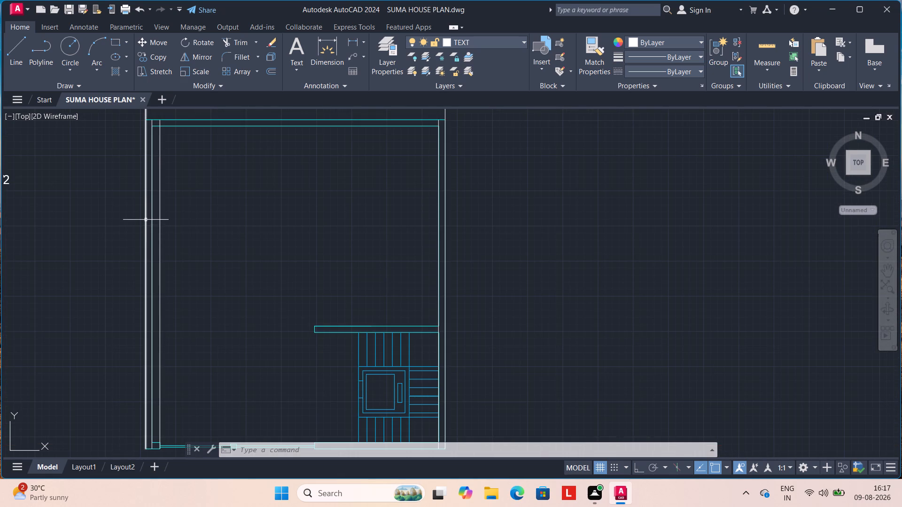
click(146, 220)
scroll(114, 223, down, 2)
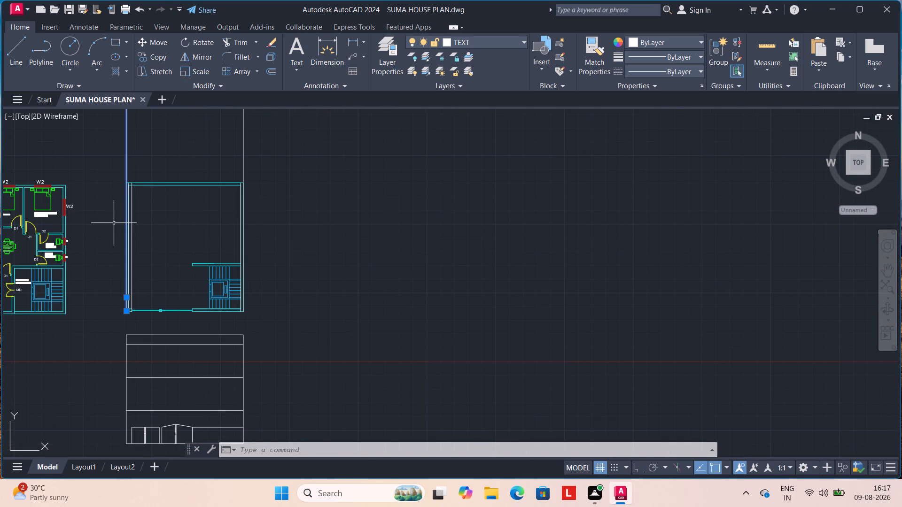
key(Delete)
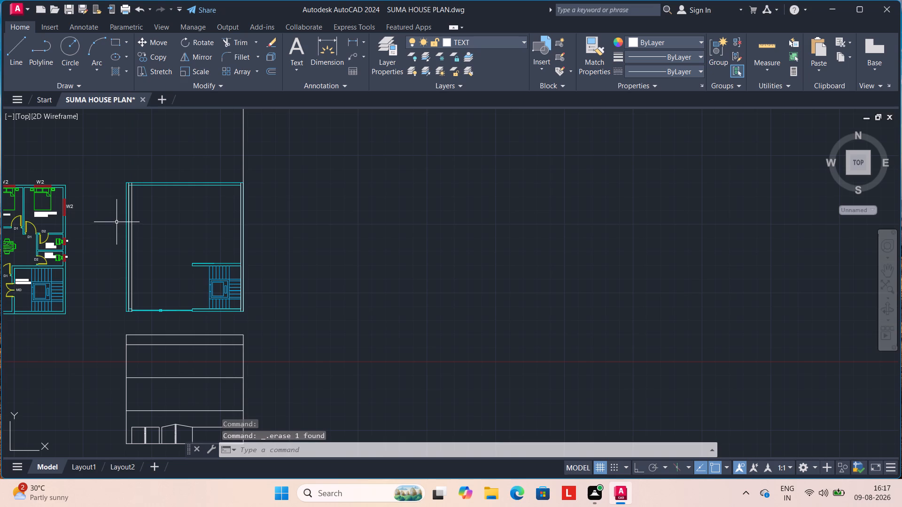
scroll(118, 221, up, 1)
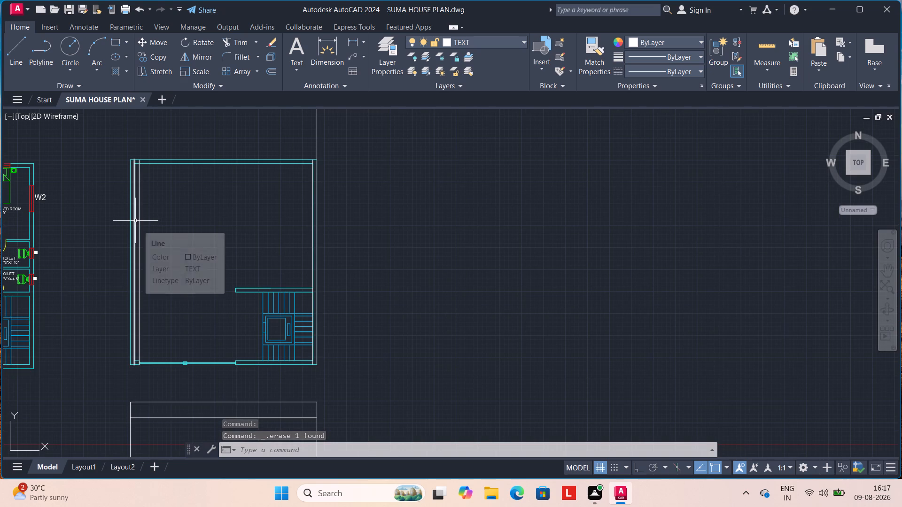
scroll(139, 215, up, 2)
click(135, 215)
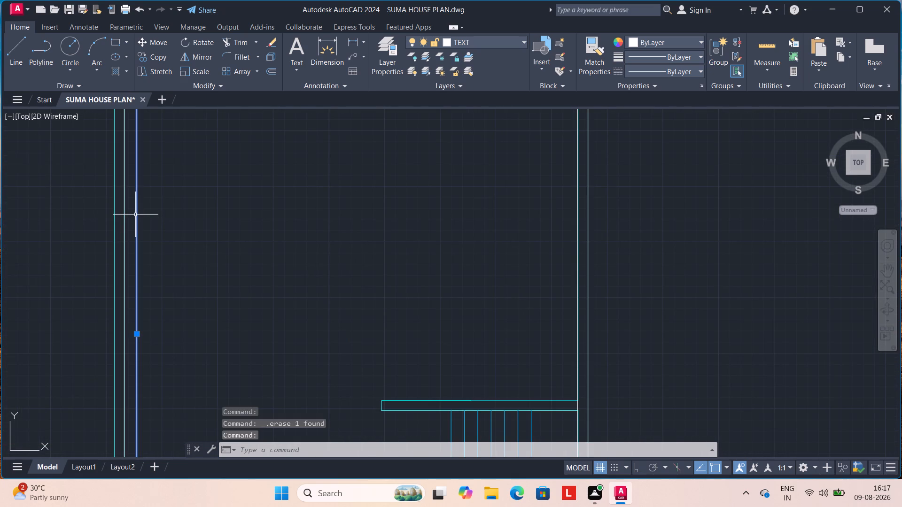
key(Delete)
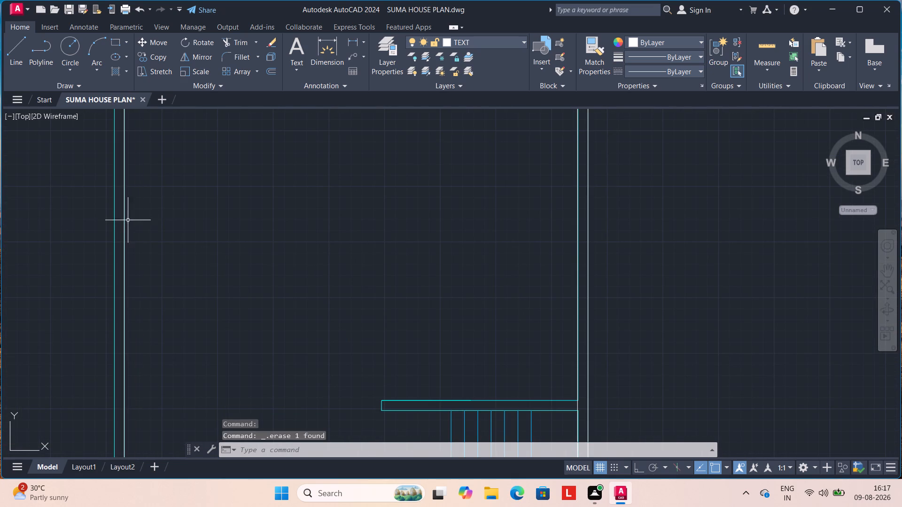
click(124, 223)
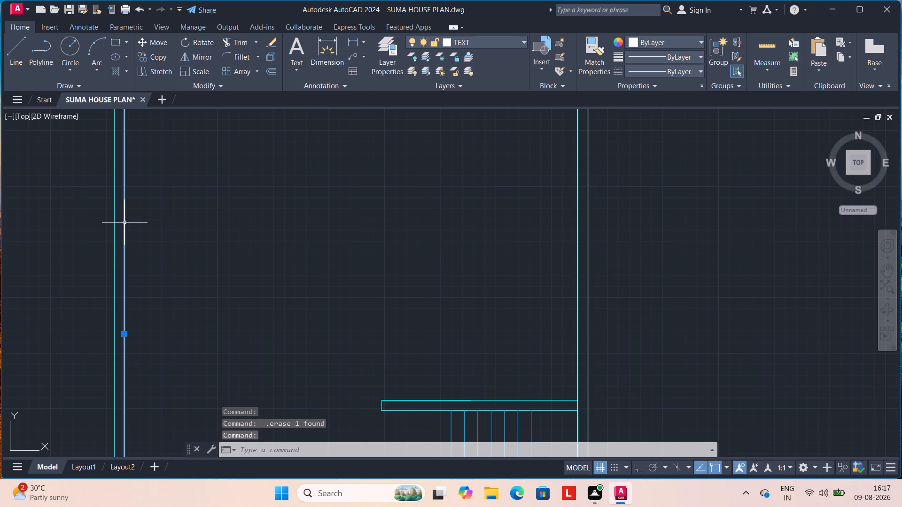
key(Delete)
scroll(123, 227, down, 2)
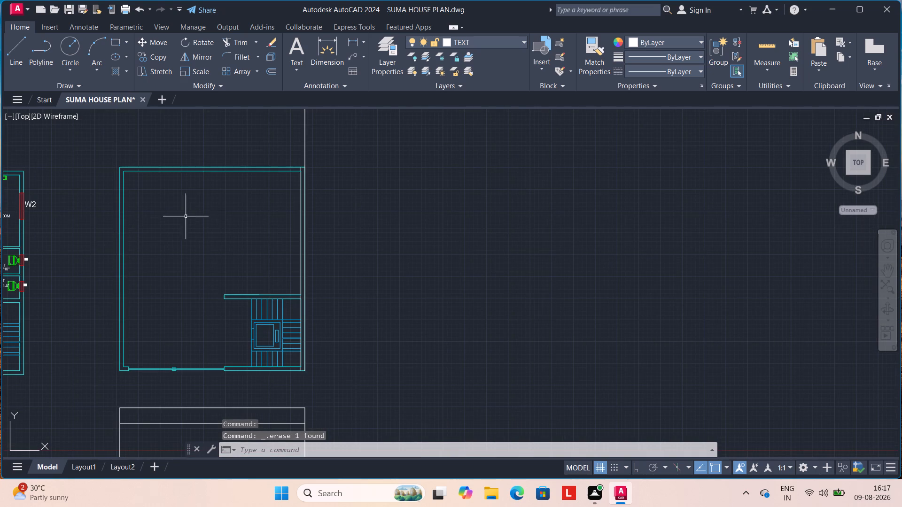
Erase the two white vertical projection lines running along the east wall of the unfurnished plan.
middle_drag(235, 190, 113, 244)
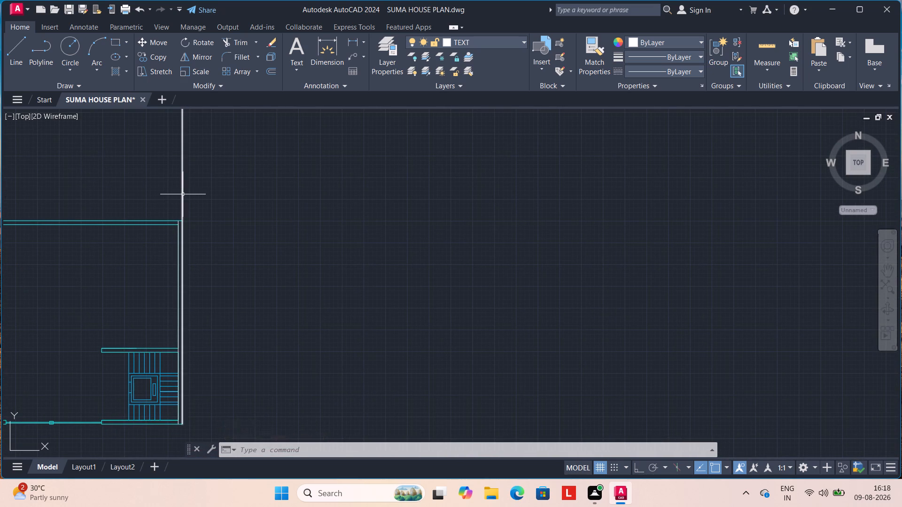
click(183, 194)
key(Delete)
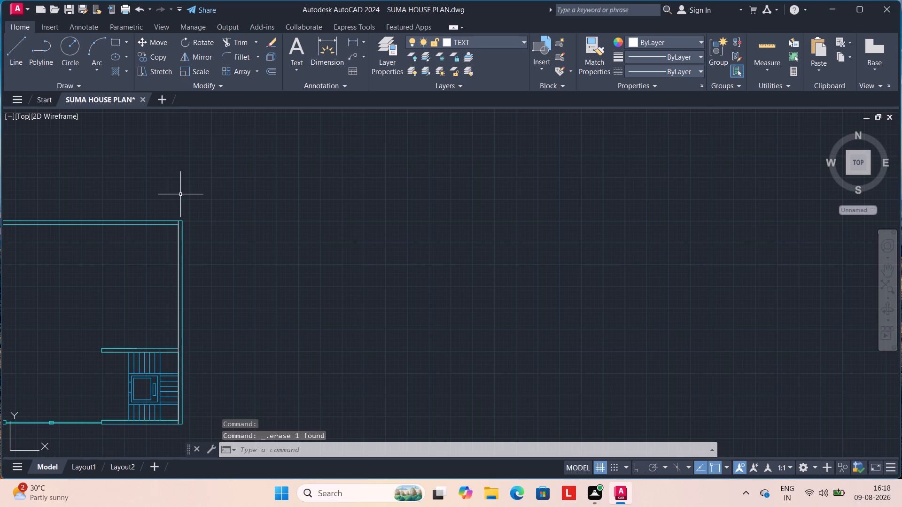
scroll(173, 253, up, 2)
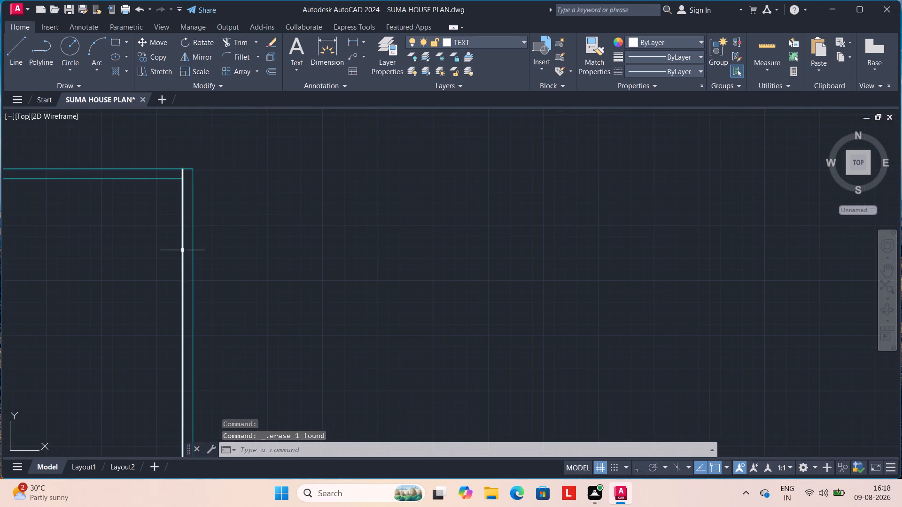
click(183, 250)
key(Delete)
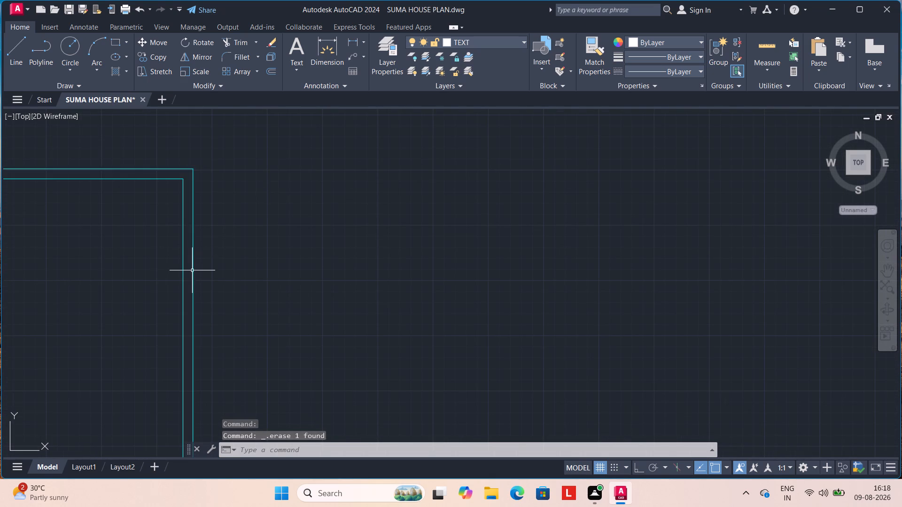
Make HATCH the current layer.
scroll(191, 274, down, 2)
scroll(140, 269, down, 1)
middle_drag(131, 283, 196, 266)
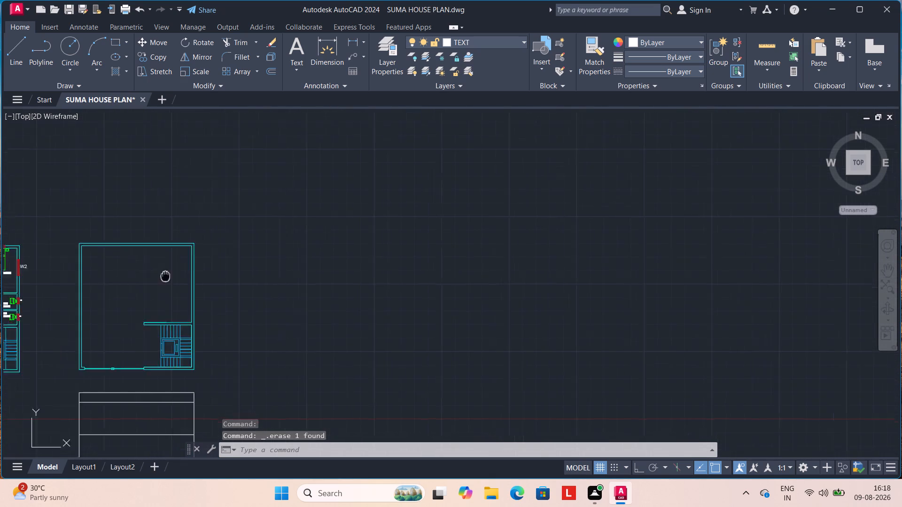
middle_drag(196, 266, 253, 248)
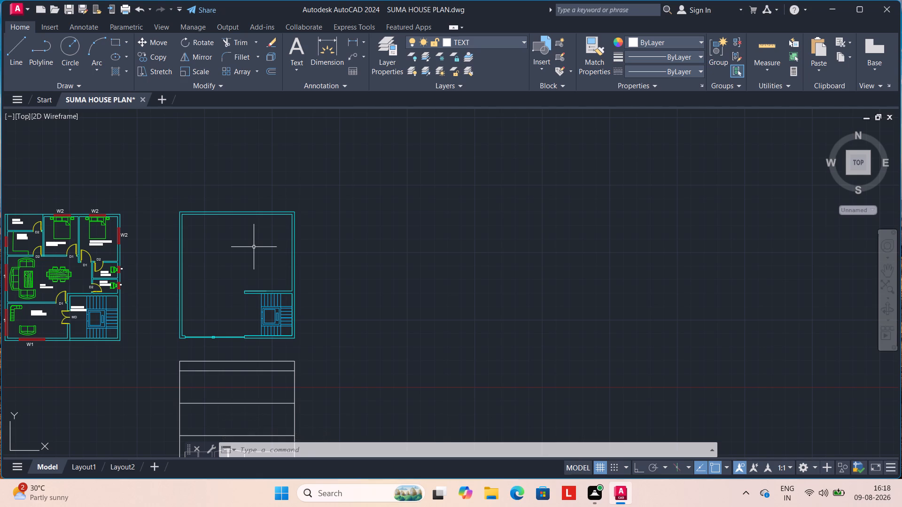
scroll(254, 247, down, 2)
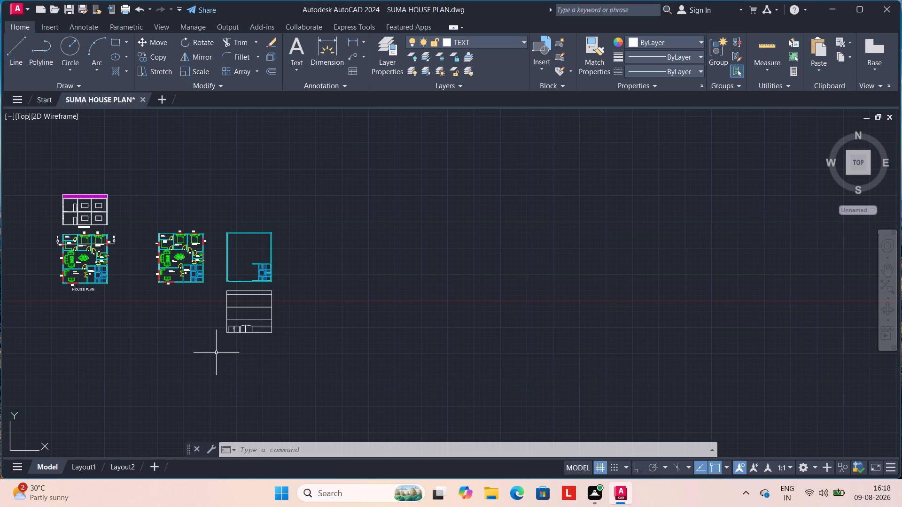
scroll(215, 353, up, 2)
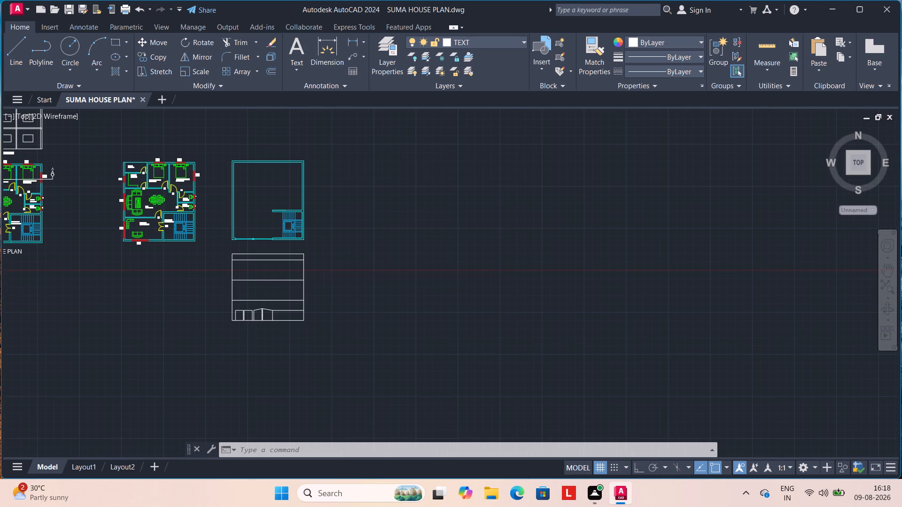
scroll(124, 277, up, 1)
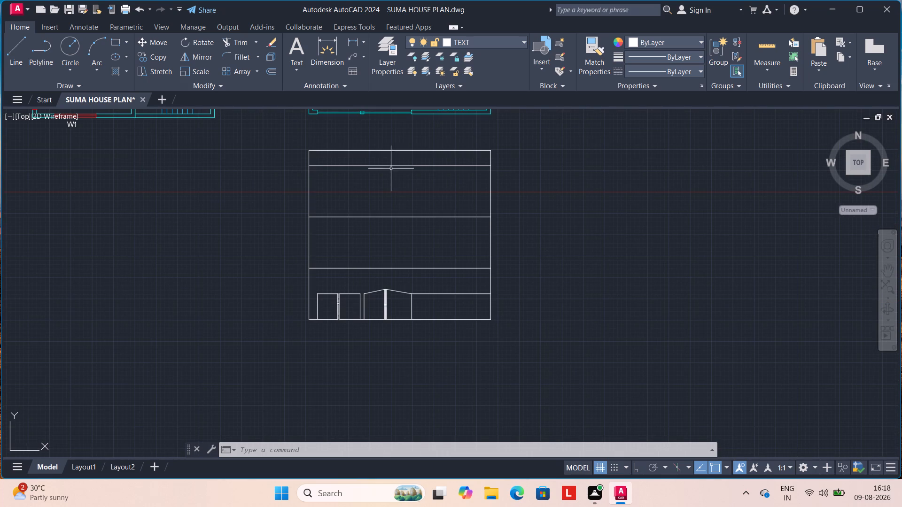
click(521, 40)
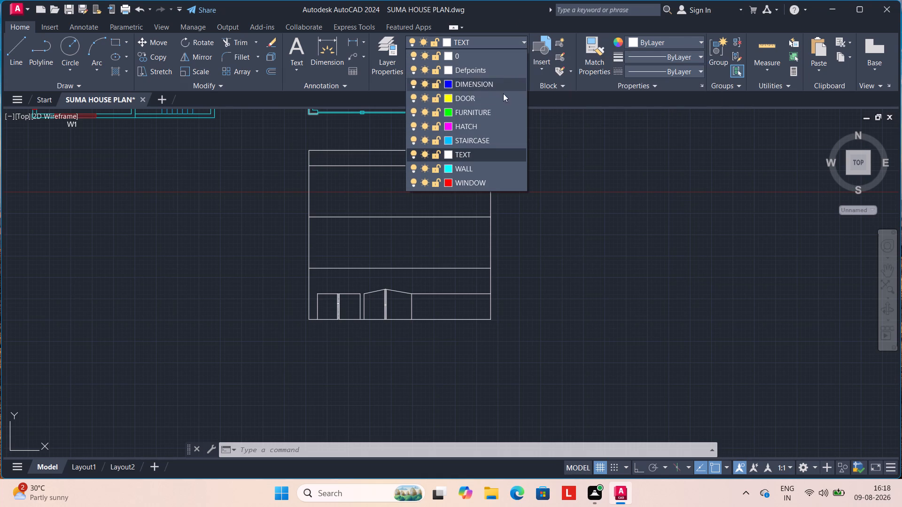
click(492, 127)
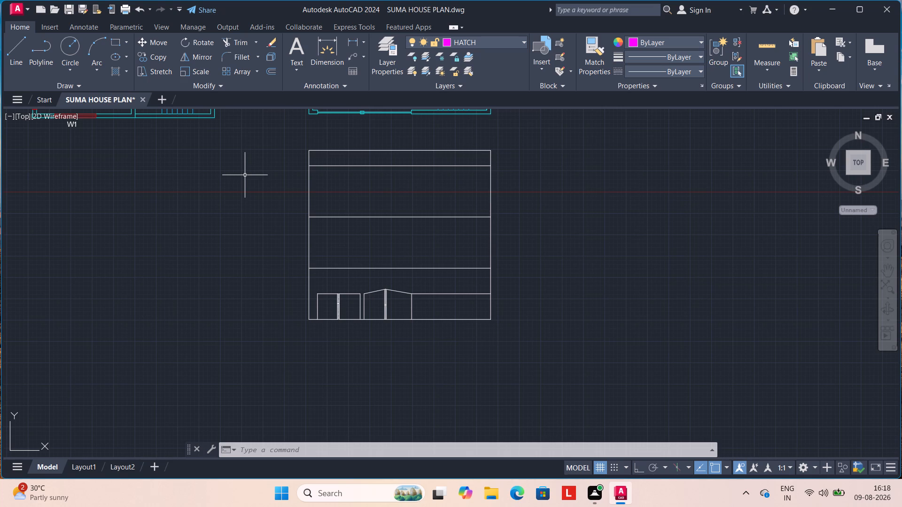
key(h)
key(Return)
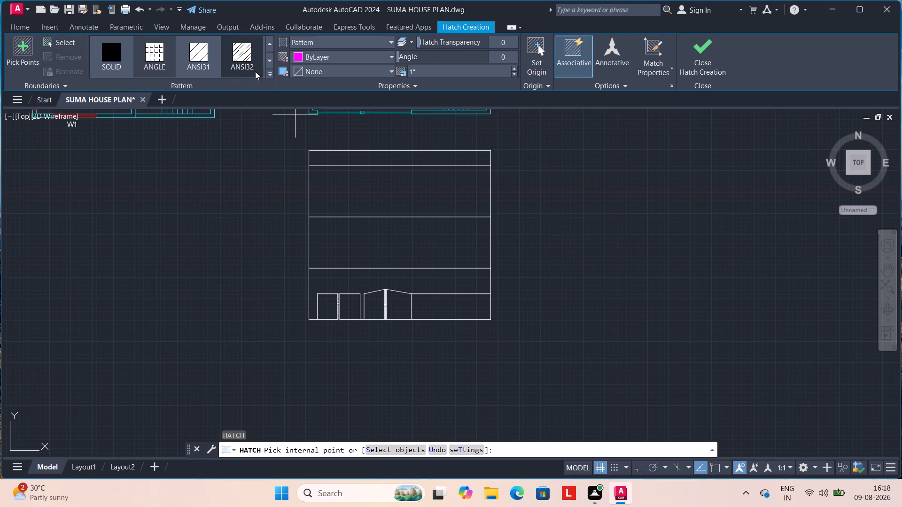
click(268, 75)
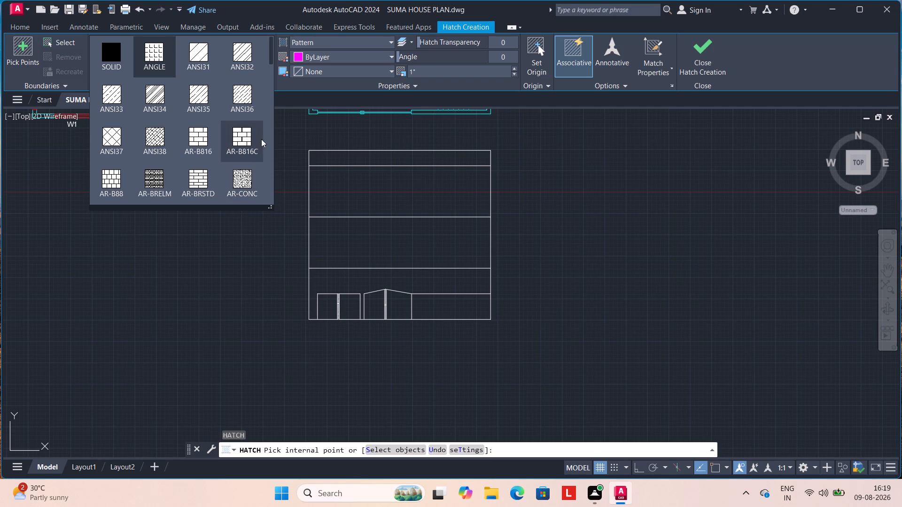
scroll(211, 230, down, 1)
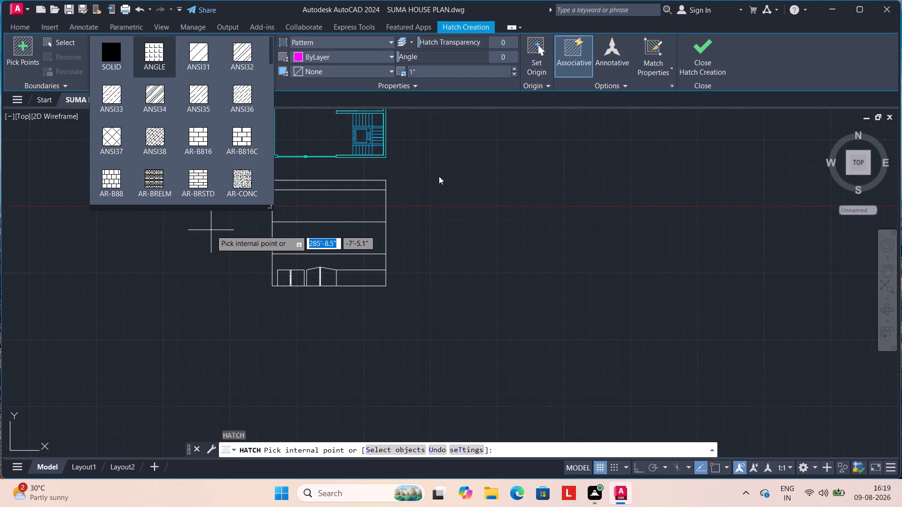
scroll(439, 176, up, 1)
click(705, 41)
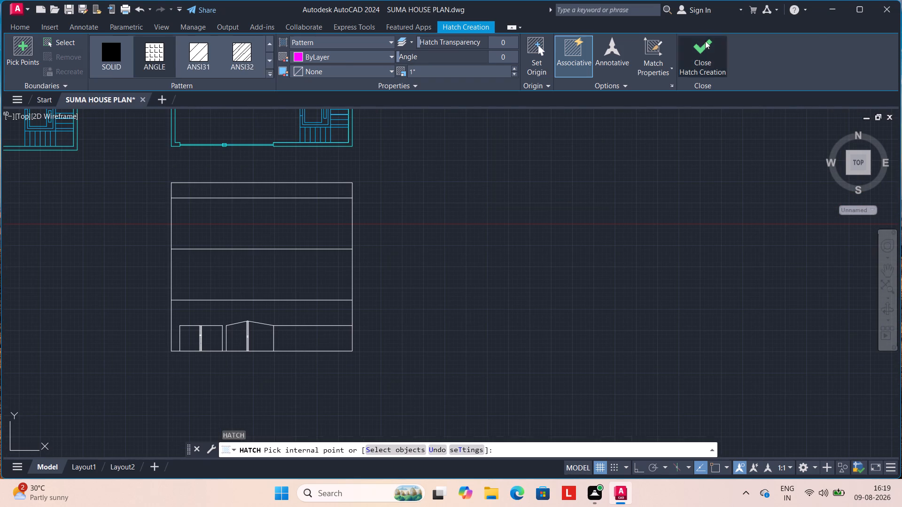
Offset the west side and top edge of the rectangular door opening inward by 2".
middle_drag(206, 278, 301, 224)
scroll(291, 271, up, 3)
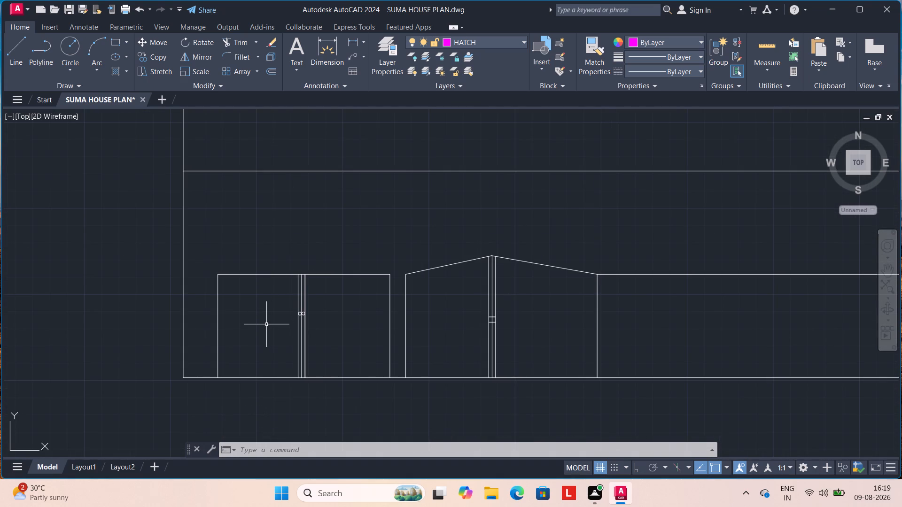
key(o)
key(Return)
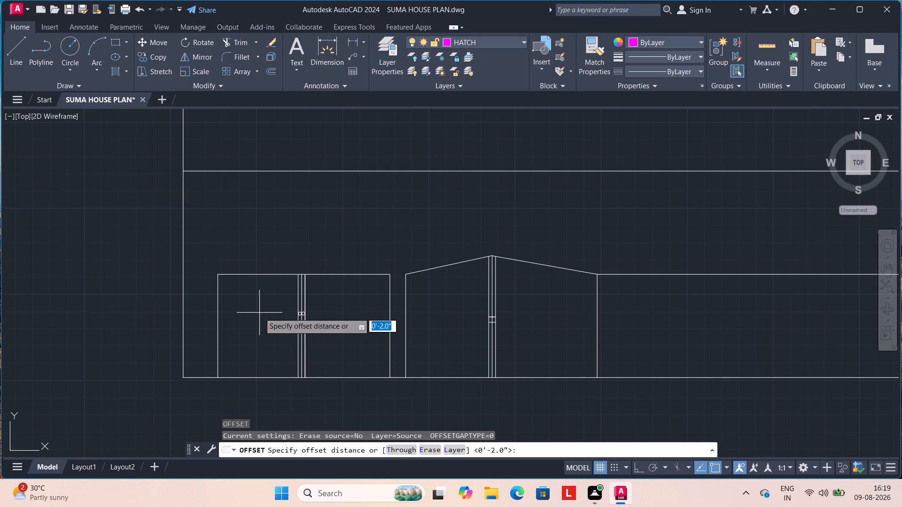
key(2)
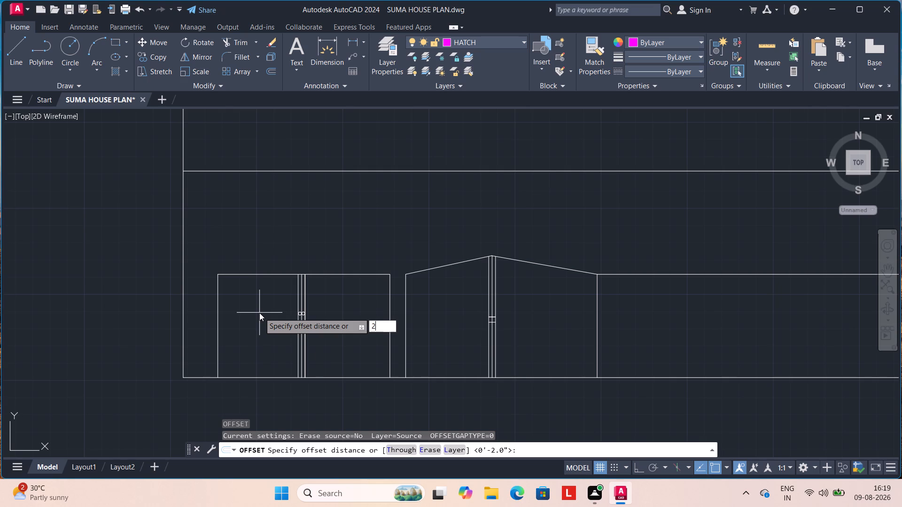
key(shift+quotedbl)
key(Return)
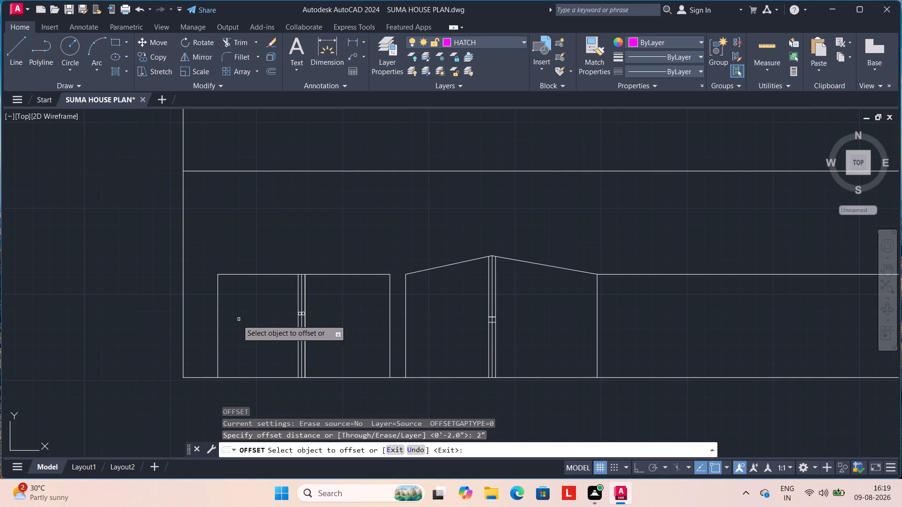
drag(218, 332, 224, 334)
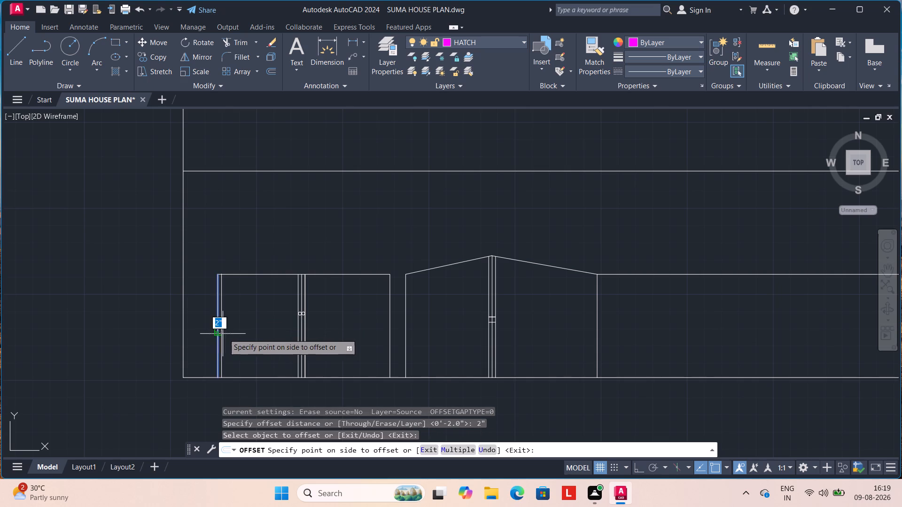
drag(224, 334, 227, 334)
drag(227, 334, 233, 330)
drag(260, 274, 259, 282)
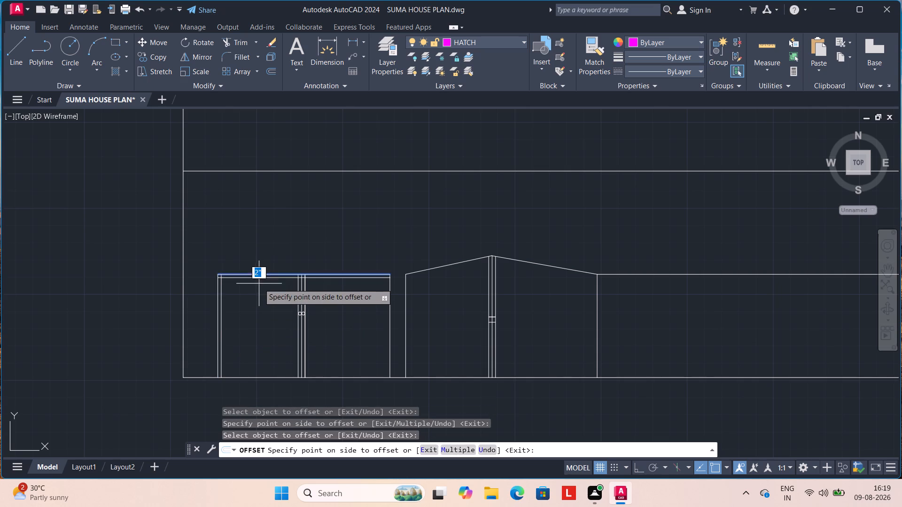
click(259, 284)
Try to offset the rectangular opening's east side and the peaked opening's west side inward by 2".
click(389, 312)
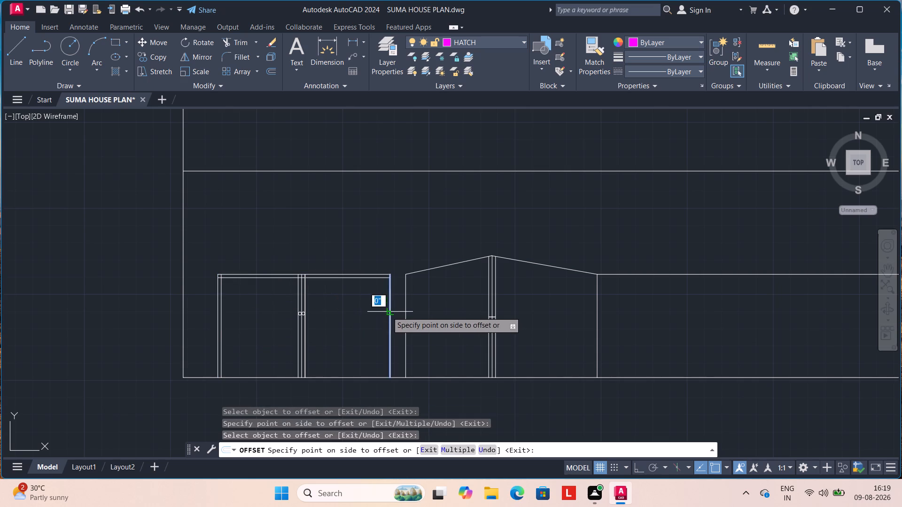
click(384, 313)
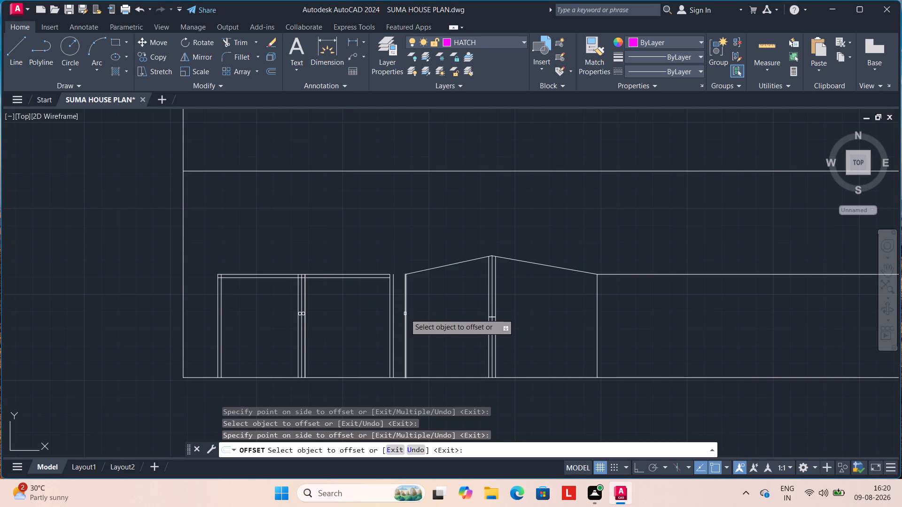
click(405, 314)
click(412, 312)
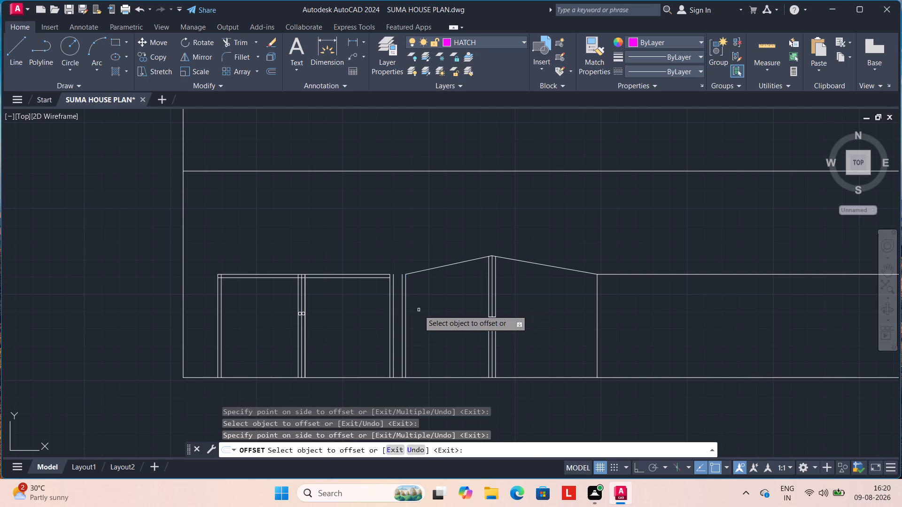
Offset the west and east sides of the peaked door opening inward by 2".
scroll(417, 310, up, 3)
scroll(390, 307, down, 2)
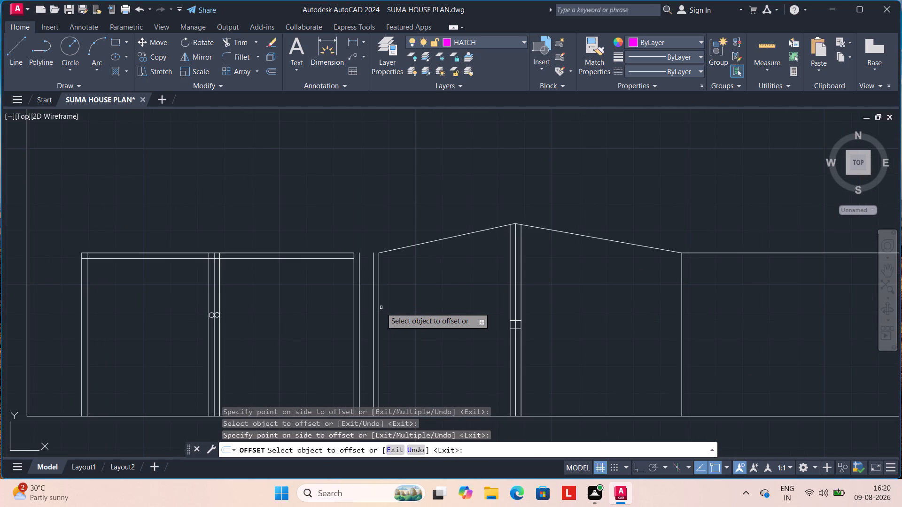
drag(379, 309, 391, 309)
click(391, 309)
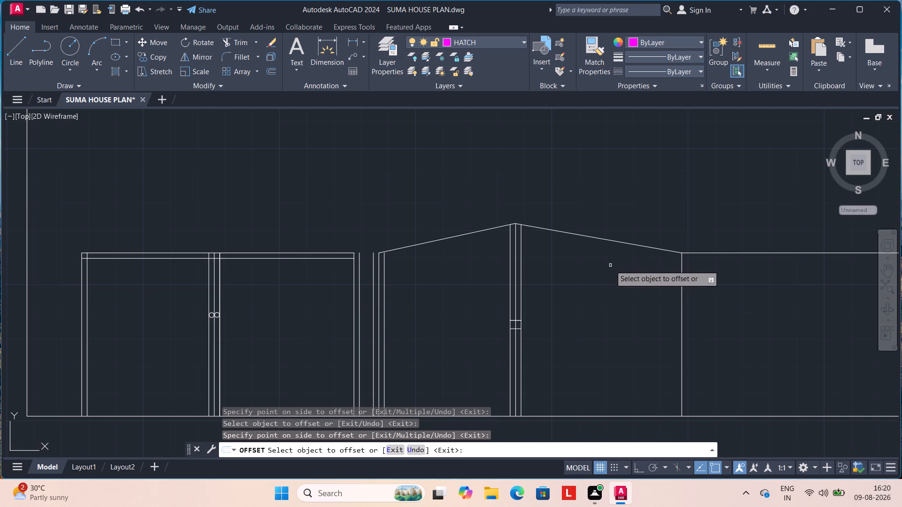
click(680, 304)
click(661, 307)
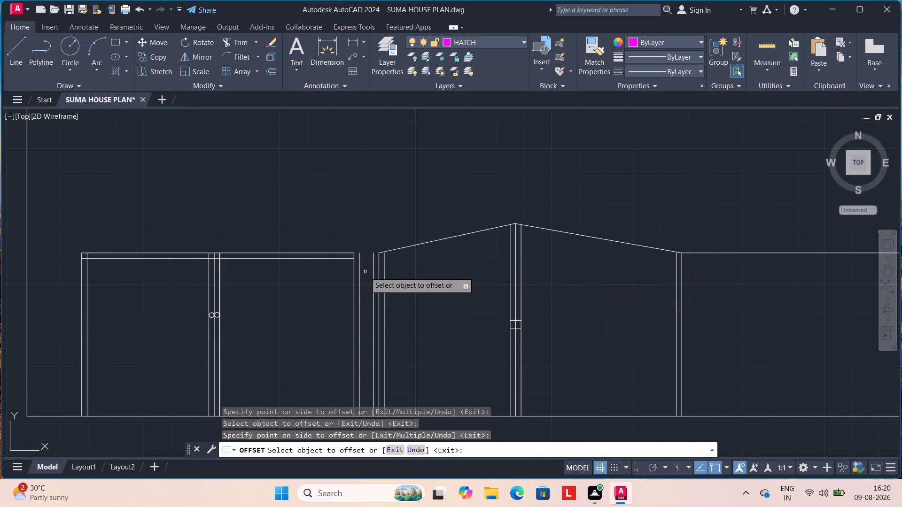
key(Escape)
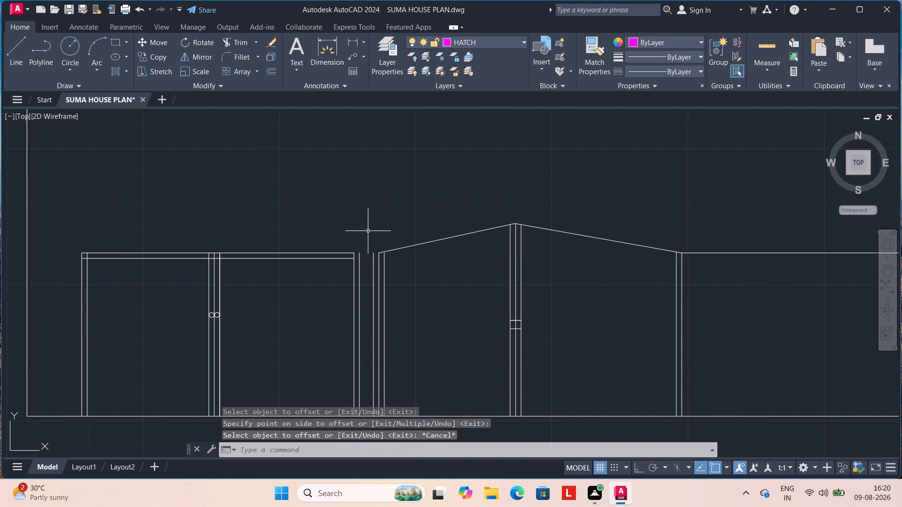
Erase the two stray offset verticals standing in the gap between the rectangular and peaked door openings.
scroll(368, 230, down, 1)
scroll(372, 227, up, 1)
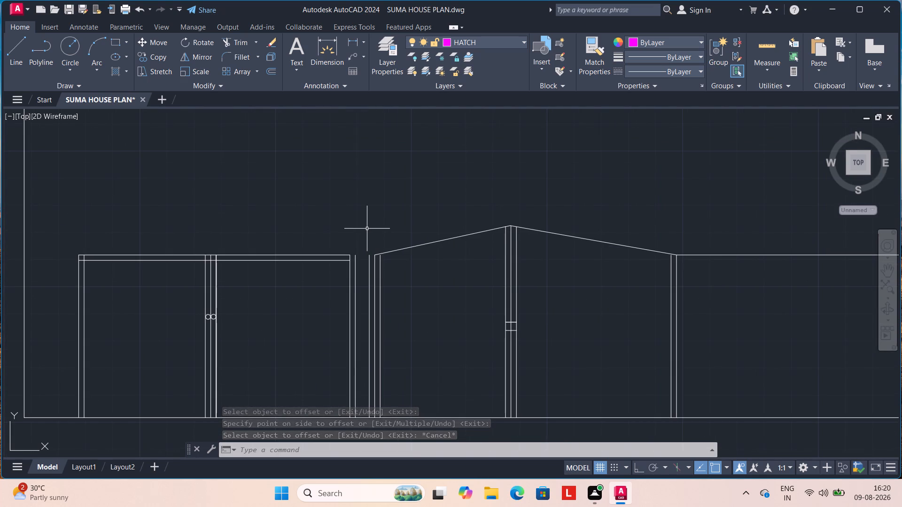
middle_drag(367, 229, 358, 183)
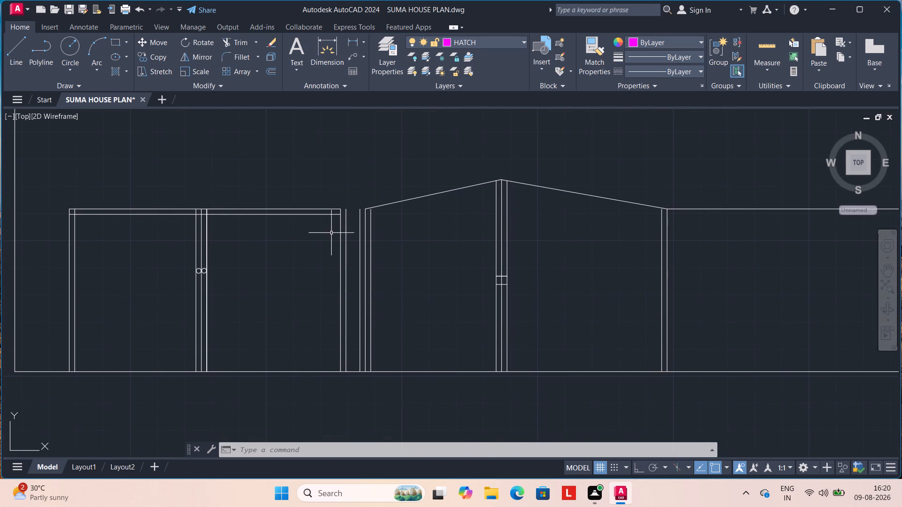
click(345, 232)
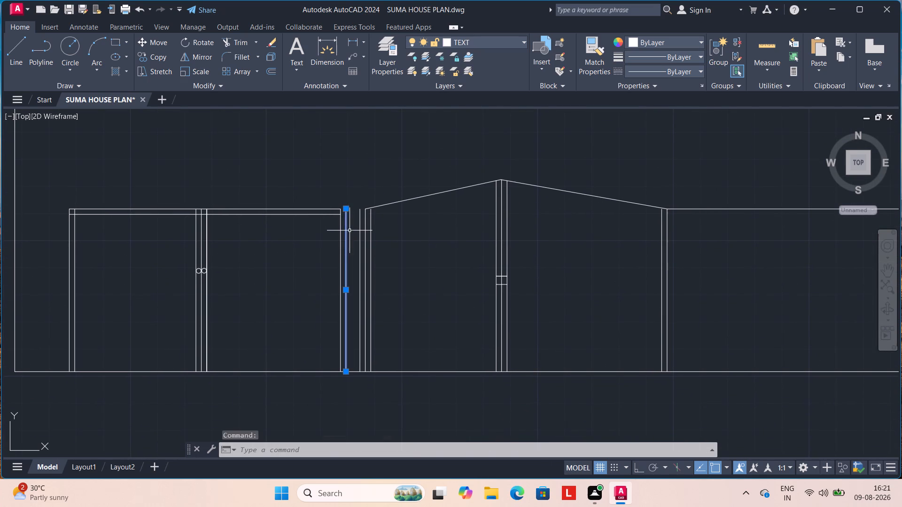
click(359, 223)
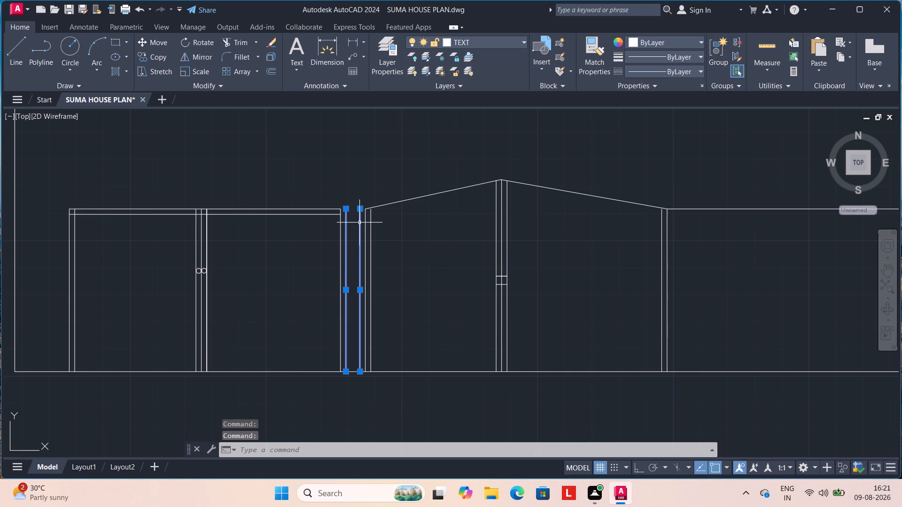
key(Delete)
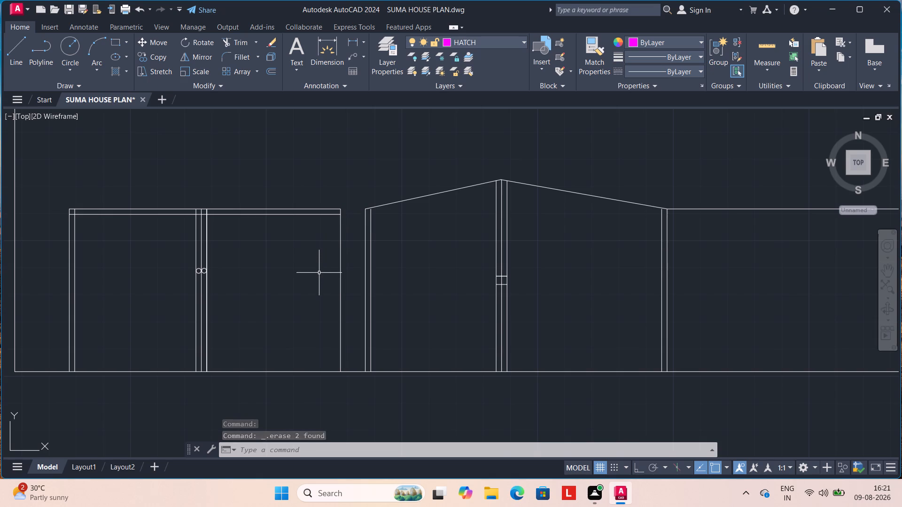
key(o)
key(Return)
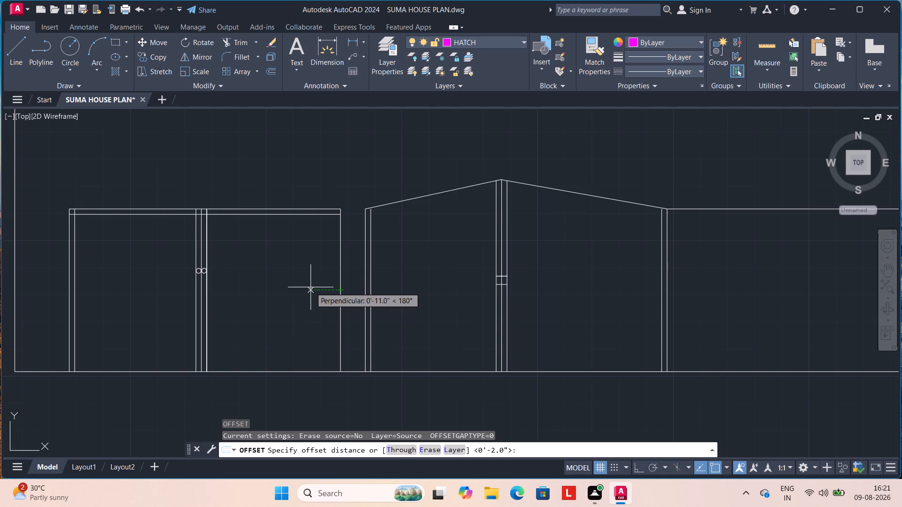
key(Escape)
Start another Offset for the door opening frames.
key(o)
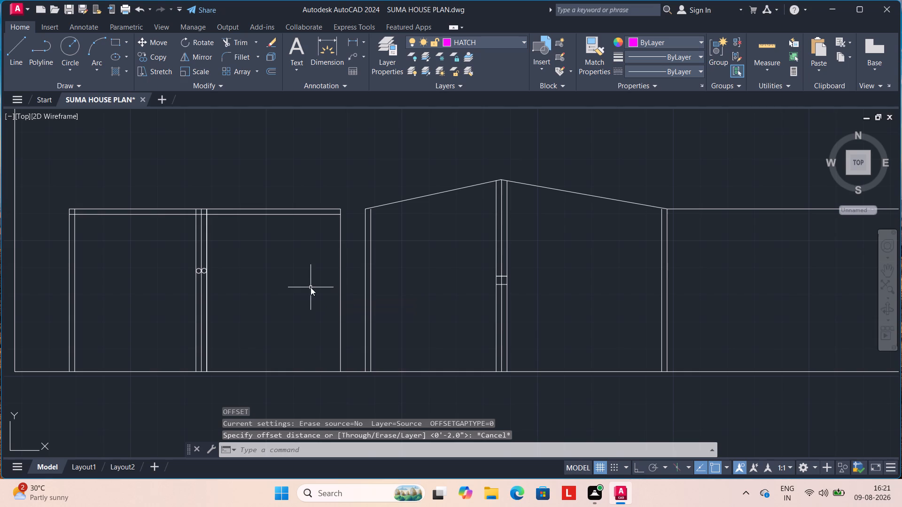
key(Return)
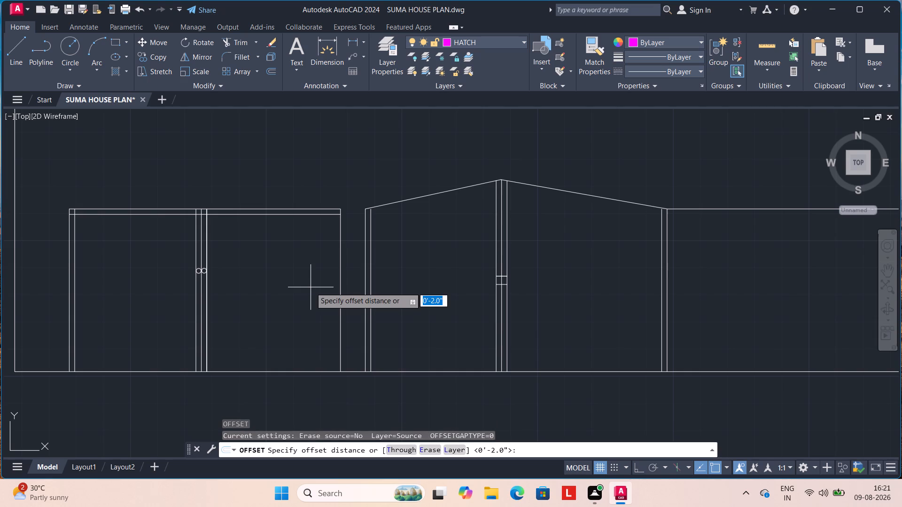
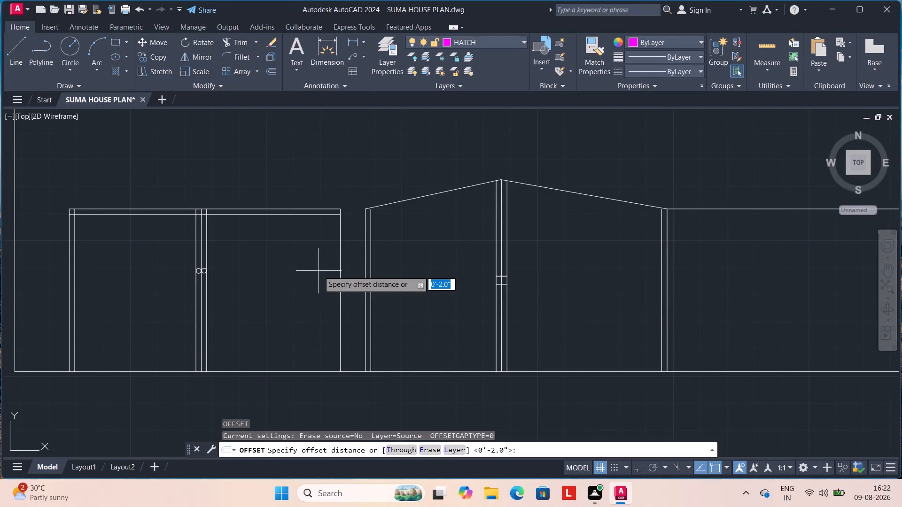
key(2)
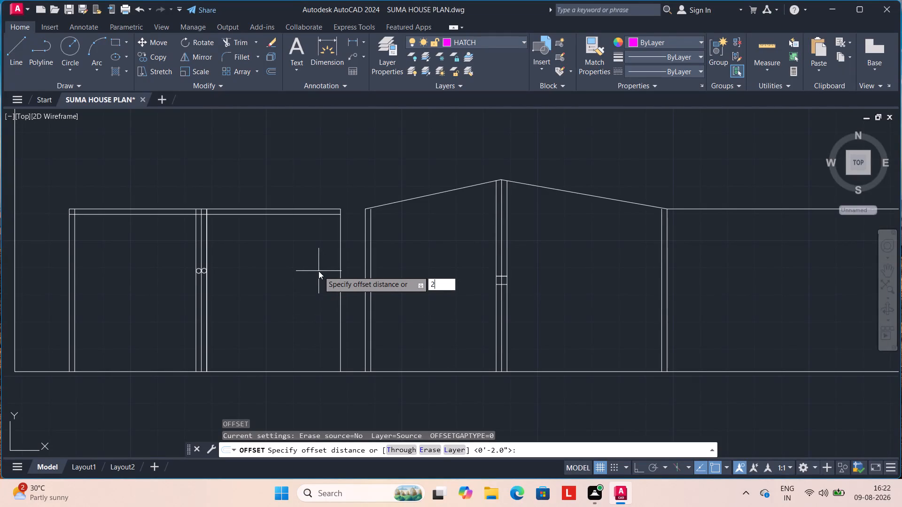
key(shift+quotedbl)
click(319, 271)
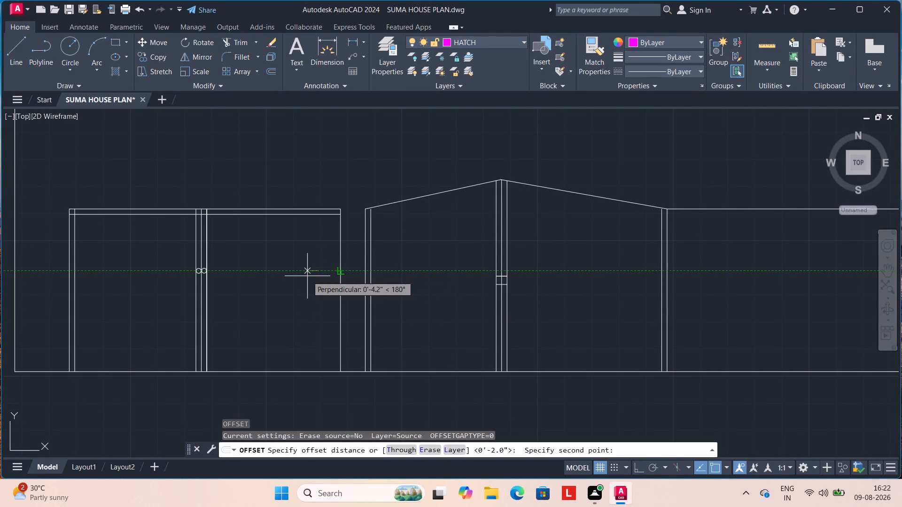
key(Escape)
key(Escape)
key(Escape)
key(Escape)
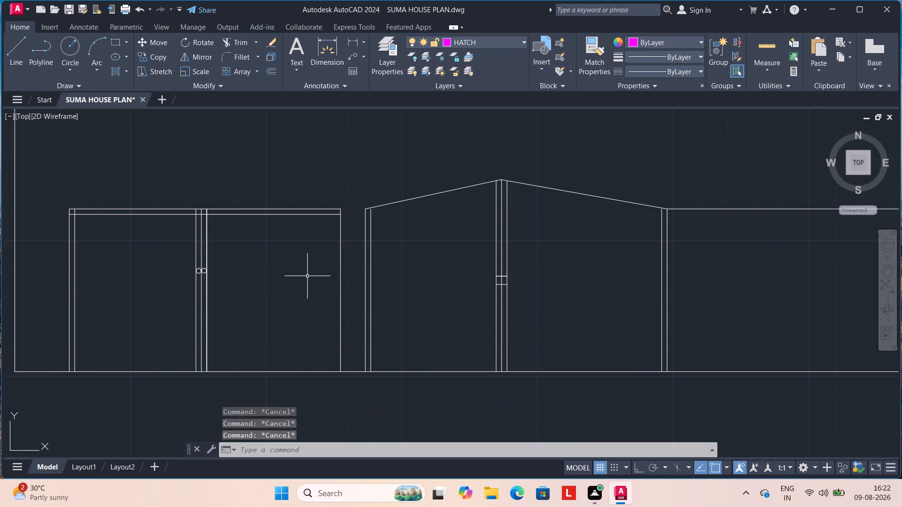
Offset the east side of the rectangular door opening inward by 2".
key(o)
key(Return)
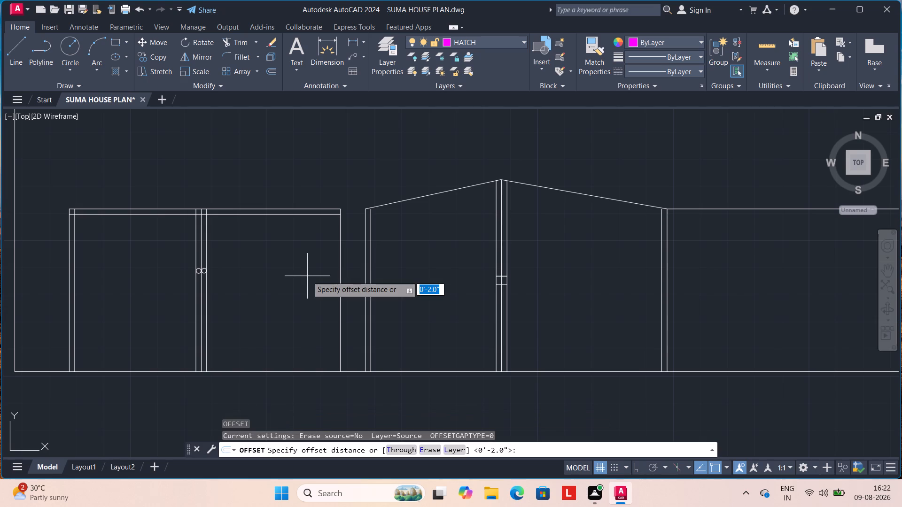
key(2)
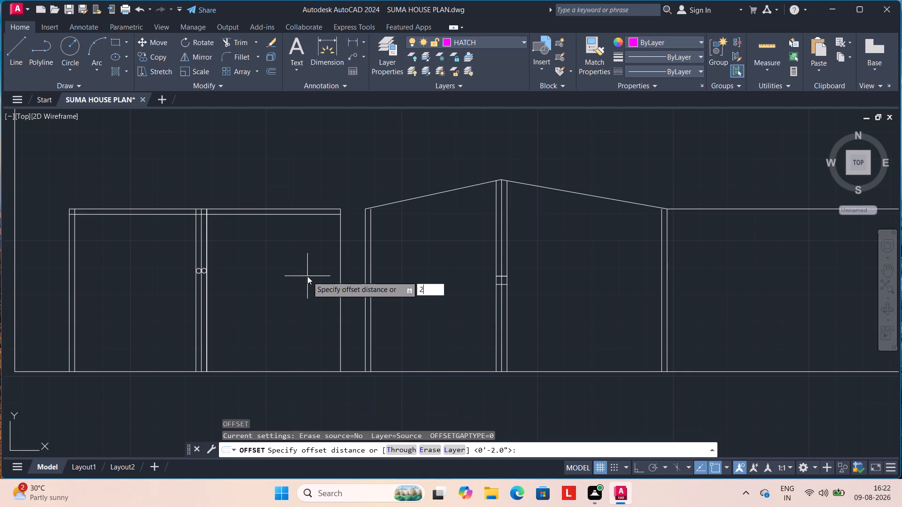
key(shift+quotedbl)
key(Return)
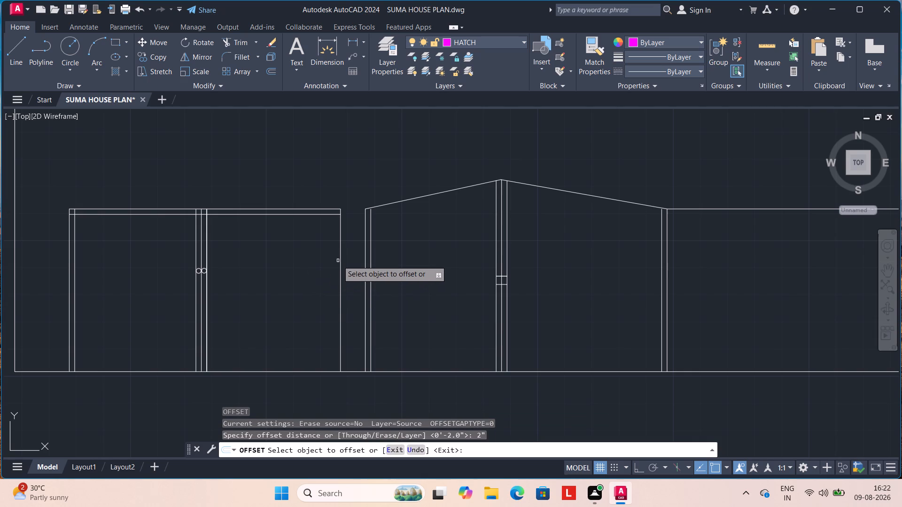
click(340, 259)
click(336, 259)
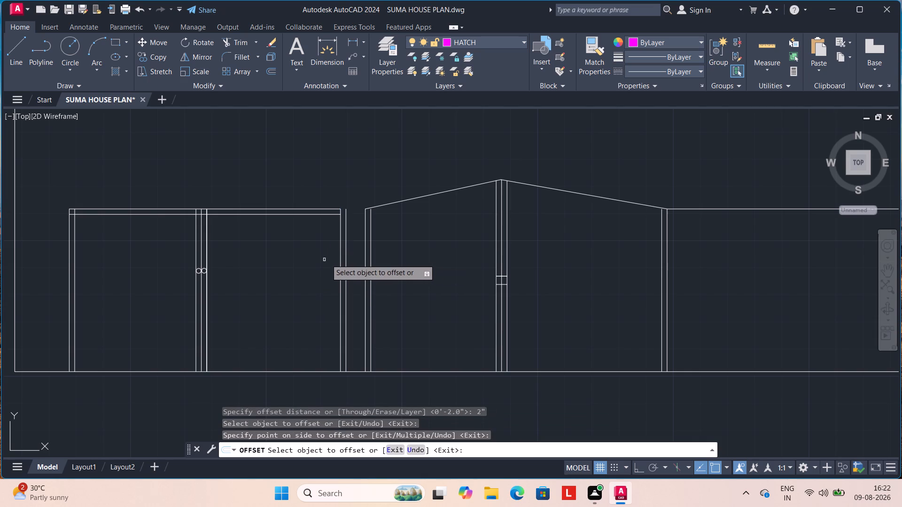
click(340, 254)
click(334, 254)
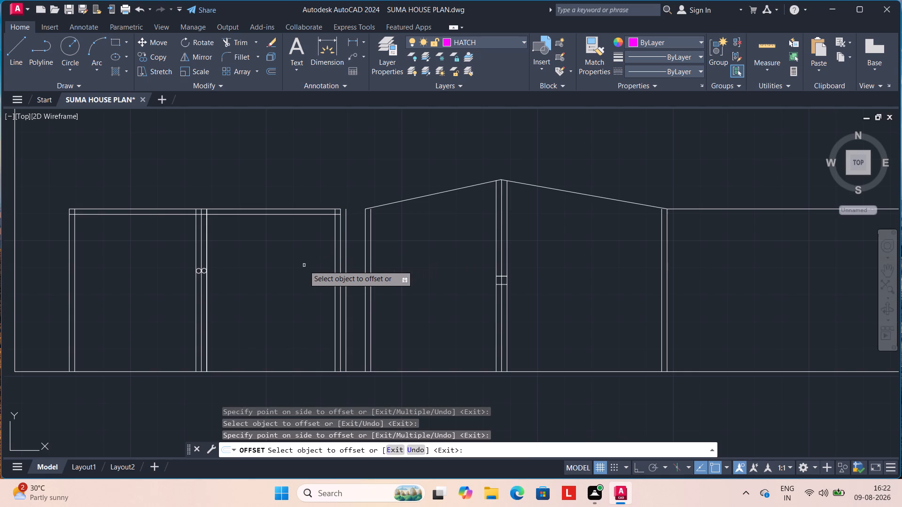
key(Escape)
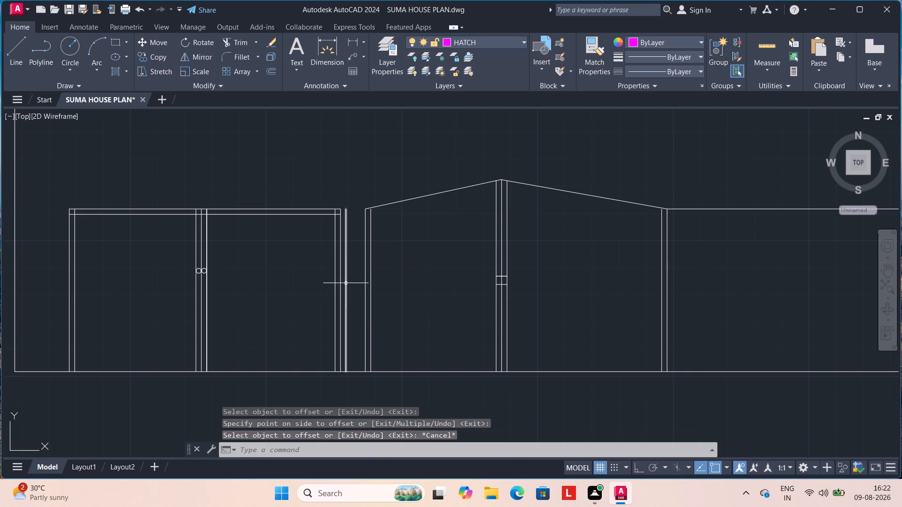
Erase the stray offset vertical just outside the rectangular door opening's east side.
click(346, 283)
key(Delete)
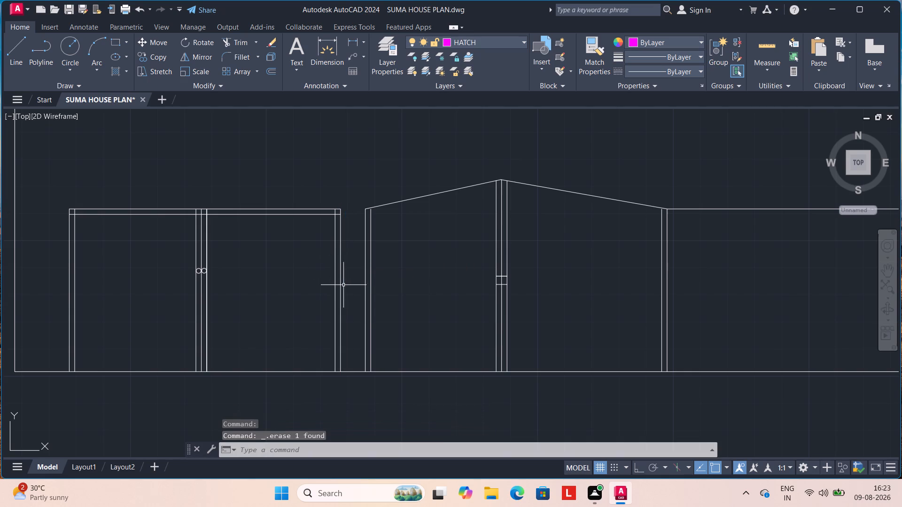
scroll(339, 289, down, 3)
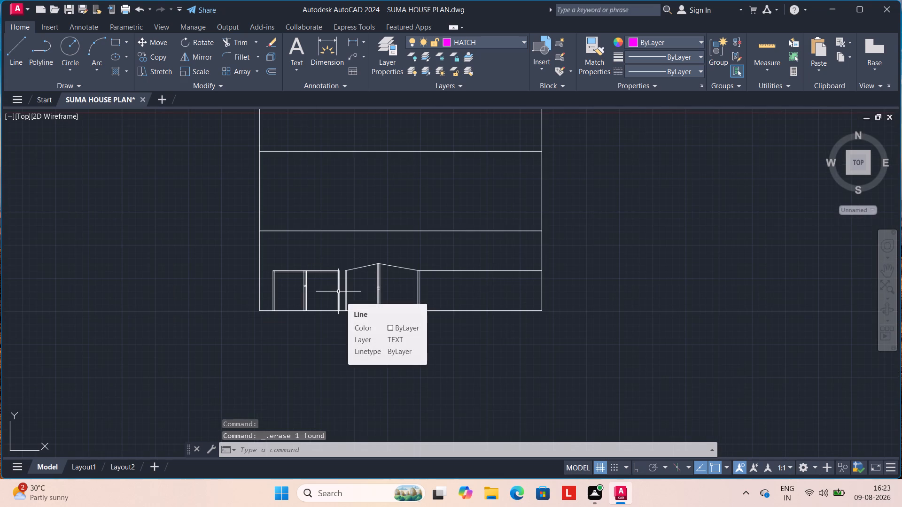
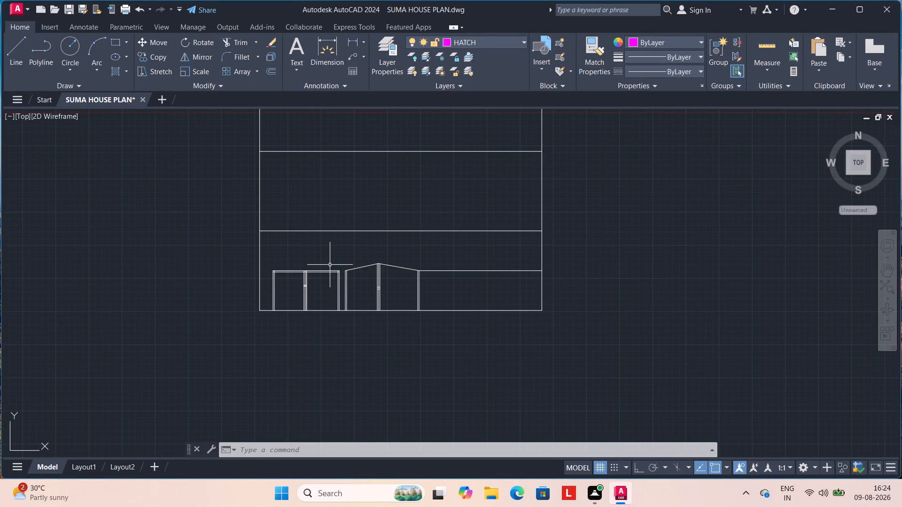
Trim the overlapping inner frame line ends at the upper west corner of the rectangular door opening.
scroll(328, 265, up, 2)
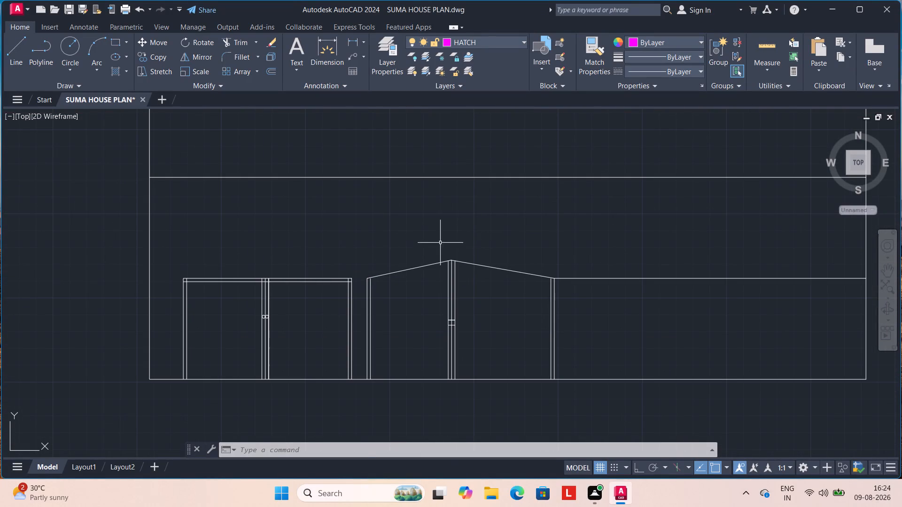
scroll(291, 238, down, 1)
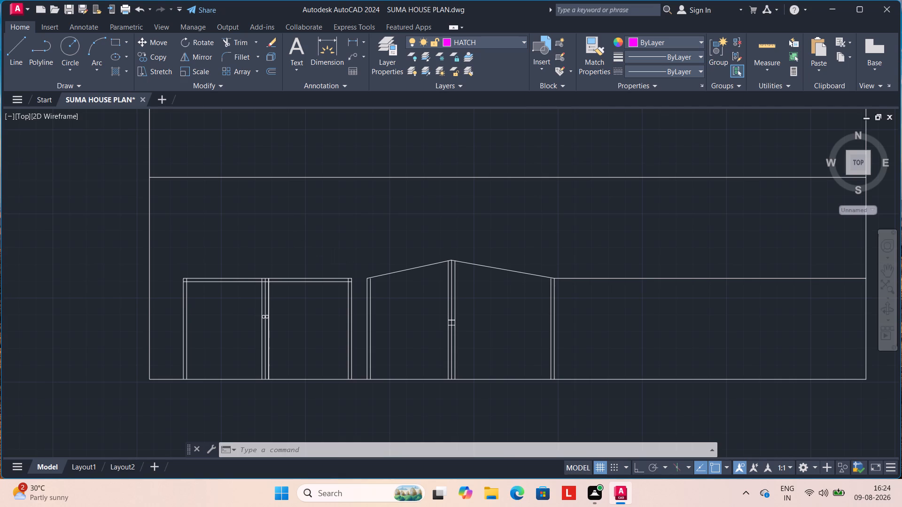
text(TR)
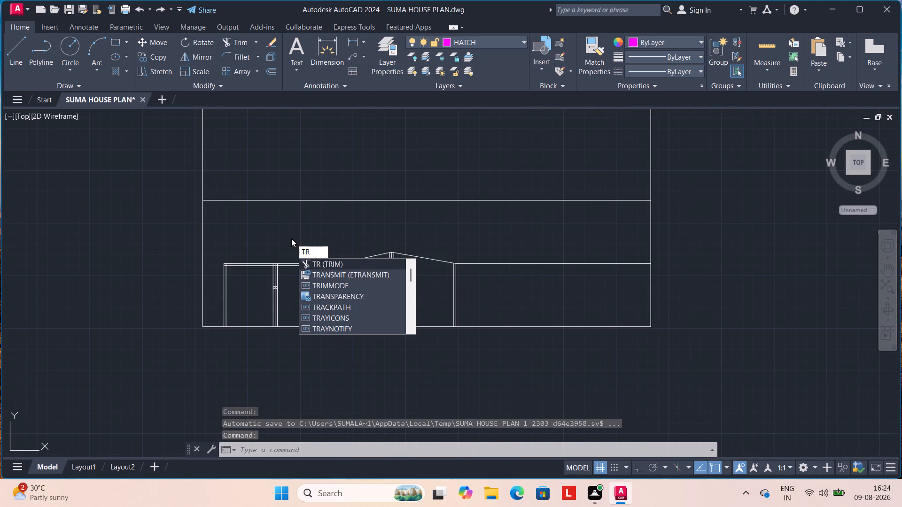
key(Return)
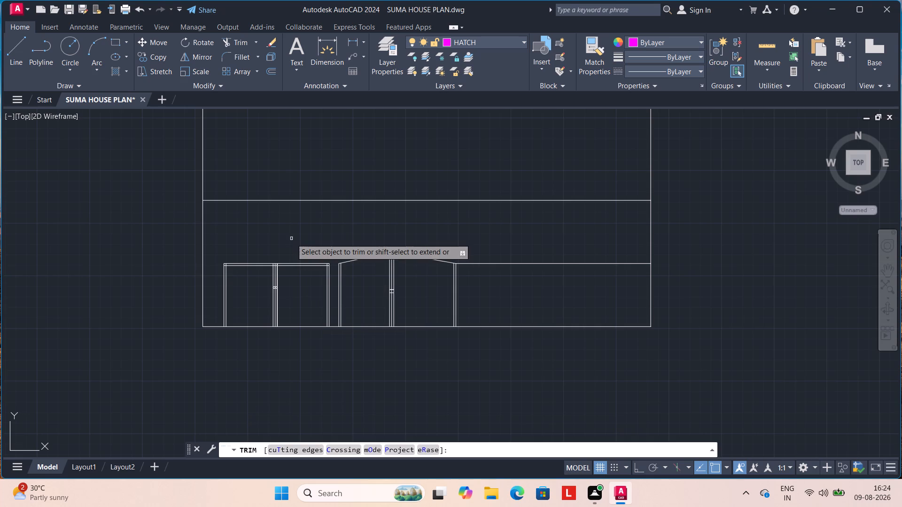
scroll(251, 273, up, 3)
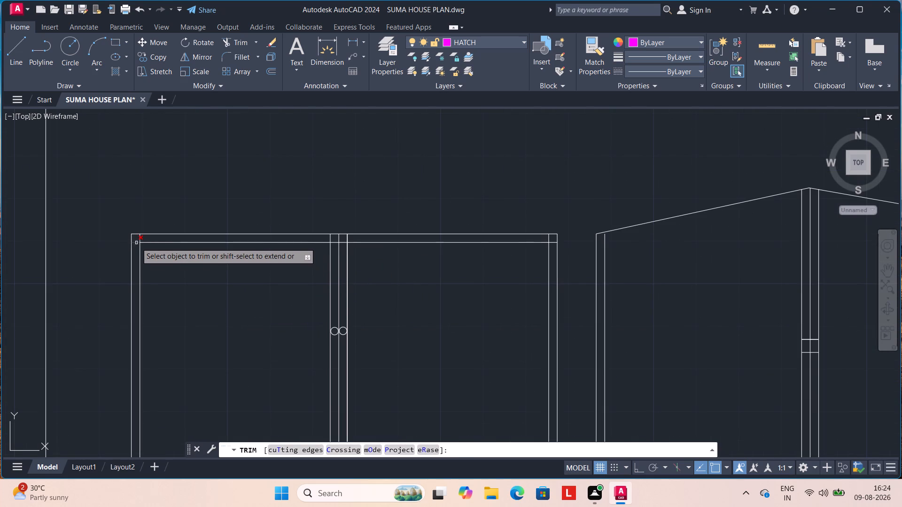
click(136, 242)
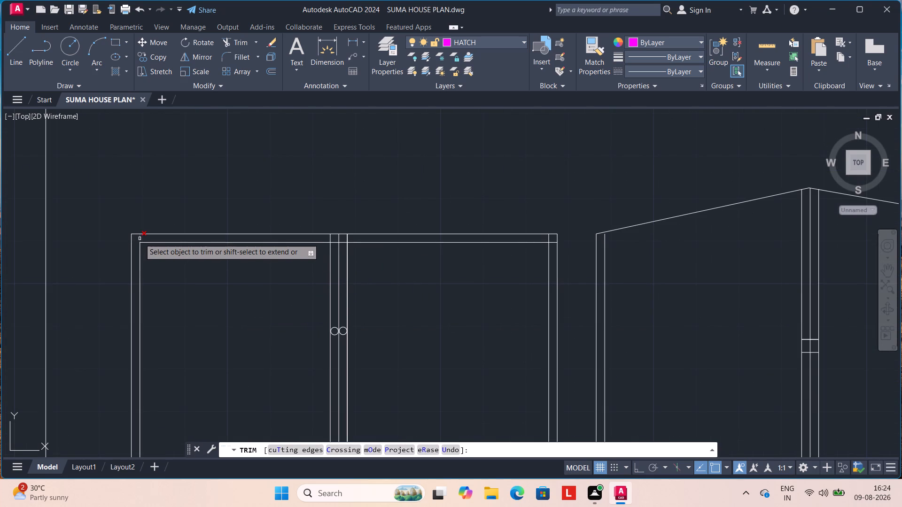
click(140, 238)
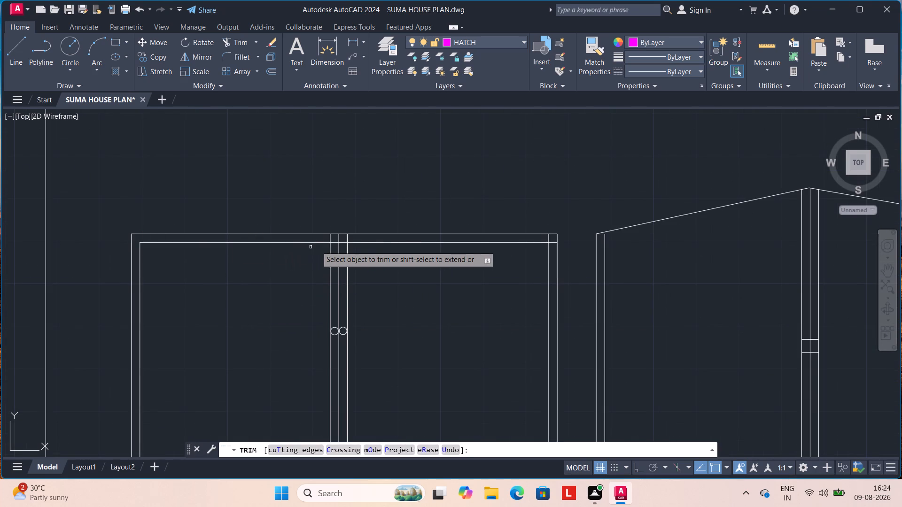
Trim the overlapping inner frame line ends at the upper east corner of the rectangular door opening.
scroll(378, 242, up, 1)
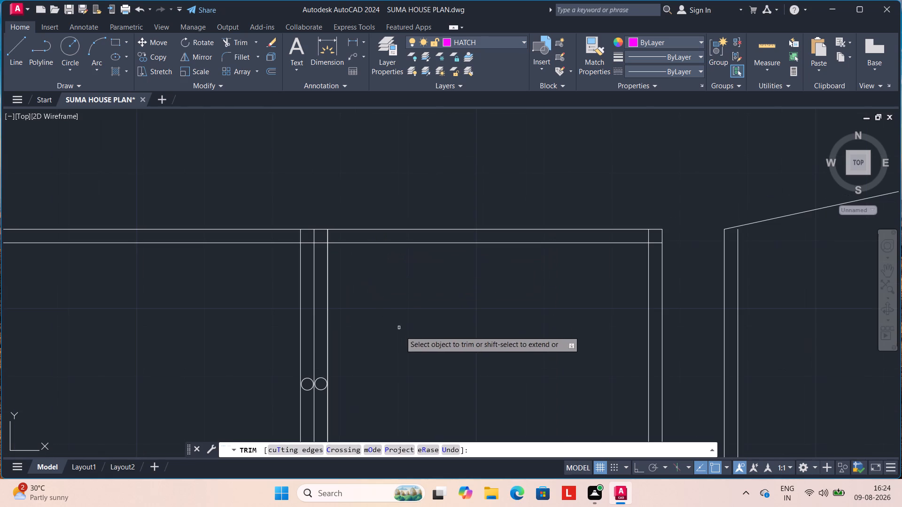
scroll(454, 307, down, 2)
middle_drag(462, 307, 459, 309)
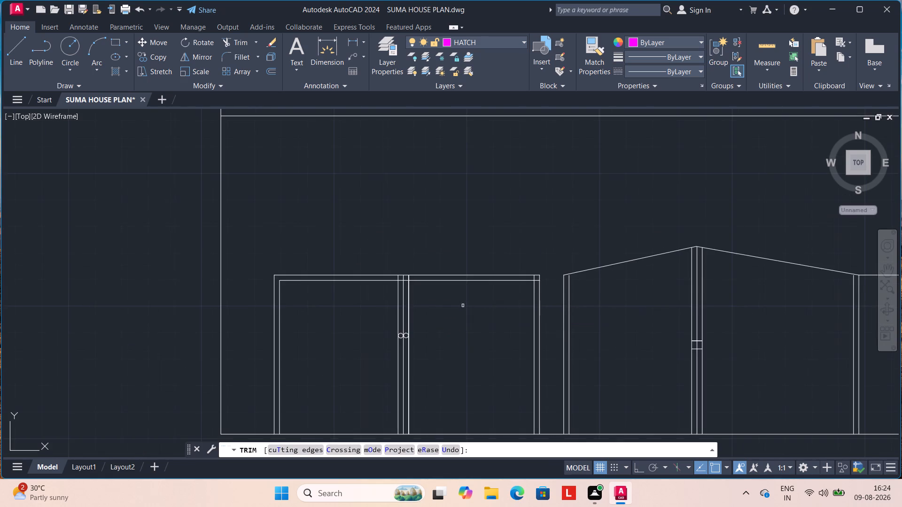
middle_drag(459, 309, 343, 306)
scroll(426, 293, up, 2)
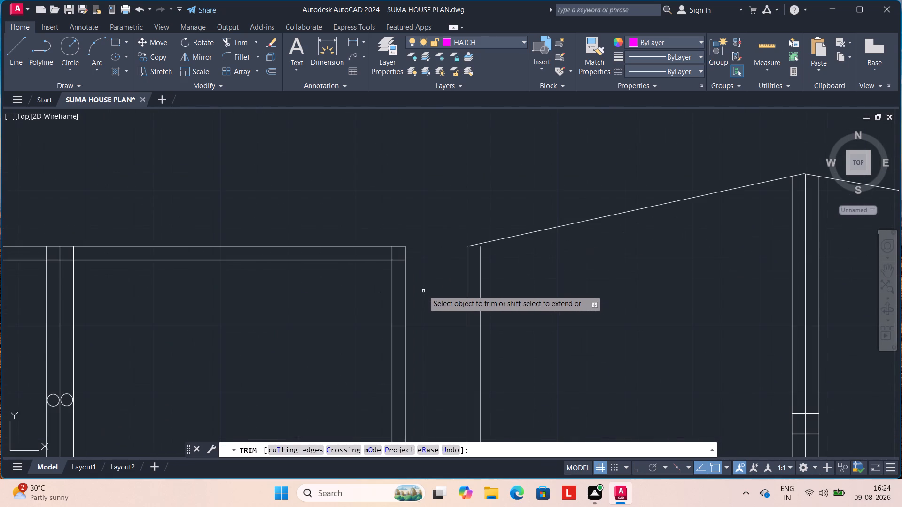
click(390, 252)
click(399, 259)
scroll(360, 279, down, 3)
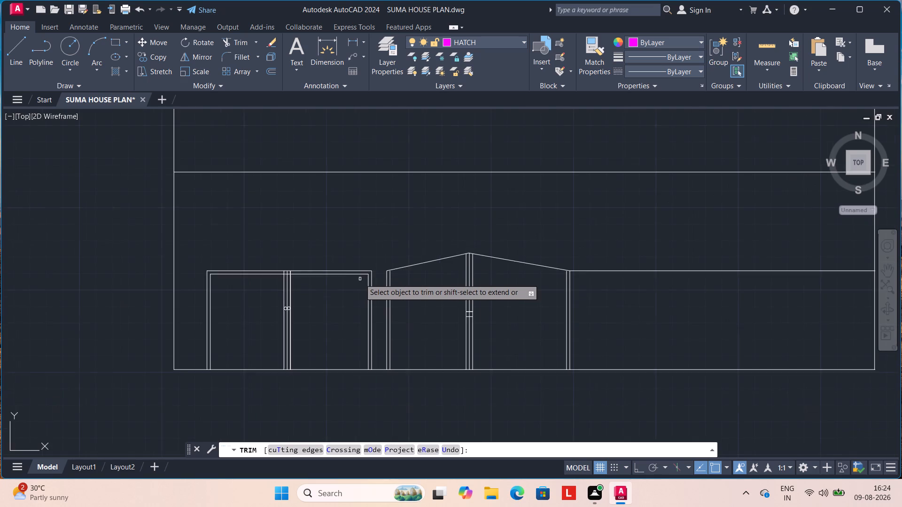
scroll(360, 279, down, 1)
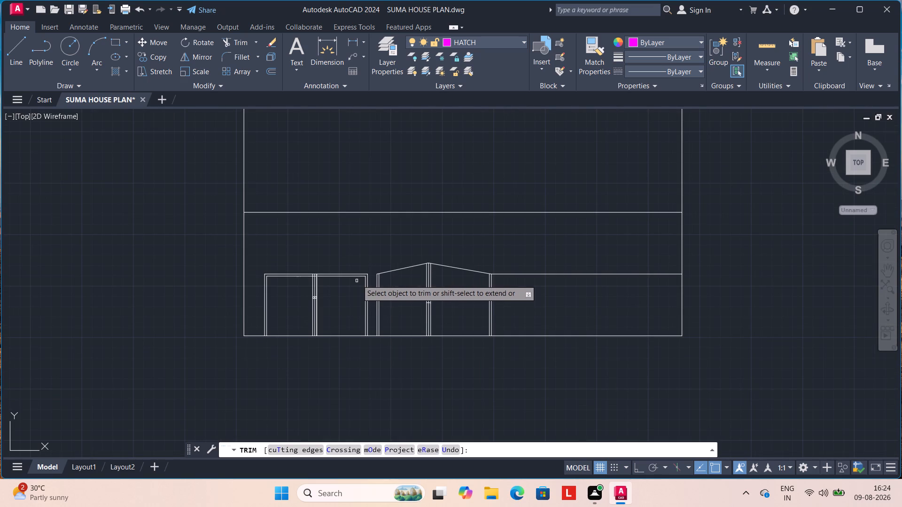
scroll(544, 309, up, 2)
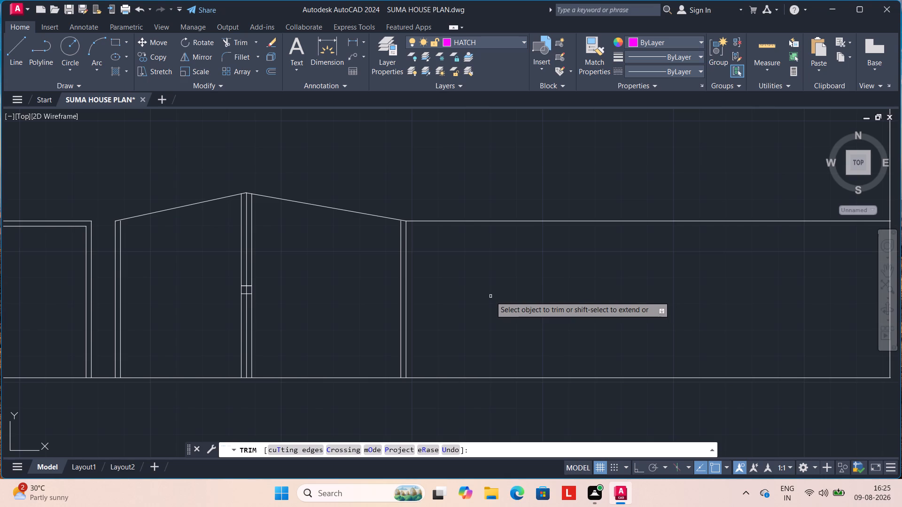
scroll(490, 296, down, 1)
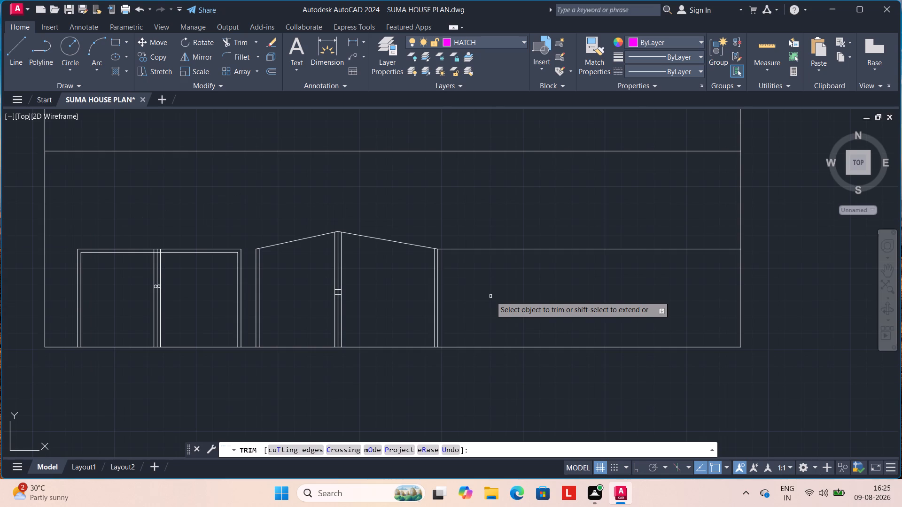
scroll(490, 296, down, 1)
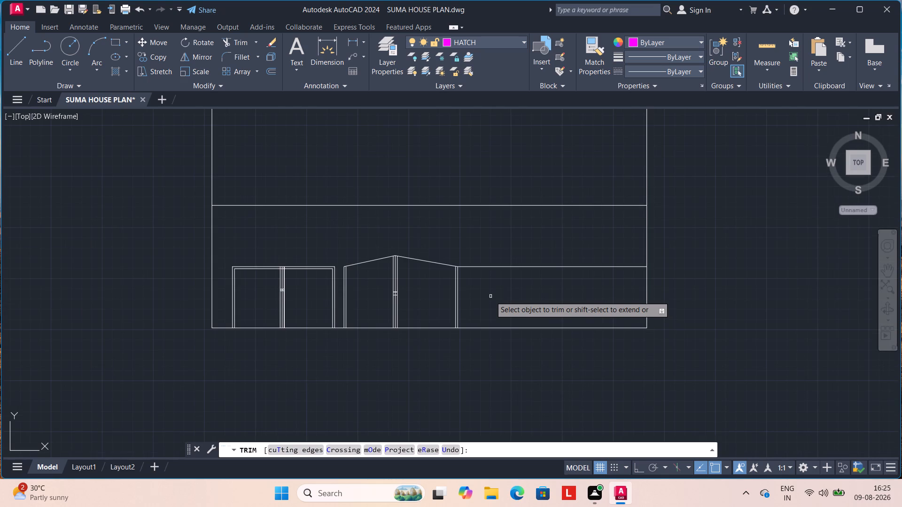
key(Escape)
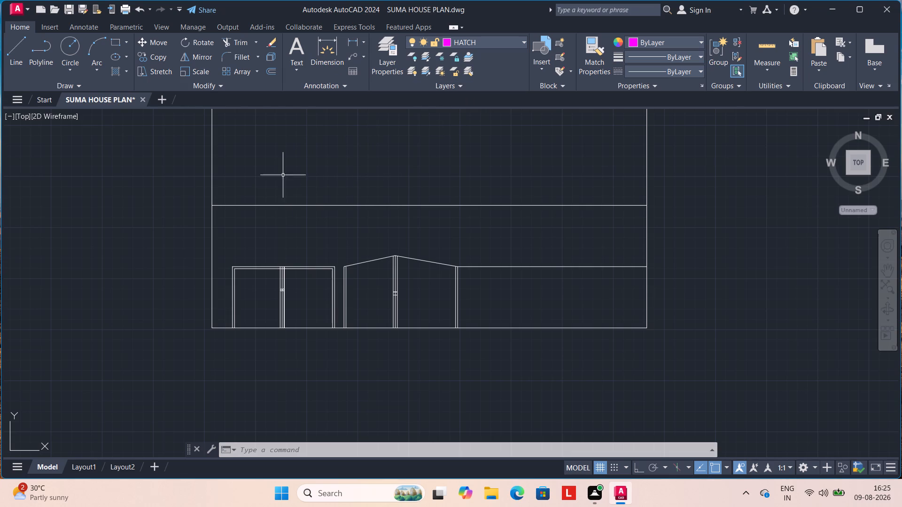
Hatch the rectangular wall area east of the peaked door opening with the BRICK pattern.
key(h)
key(Return)
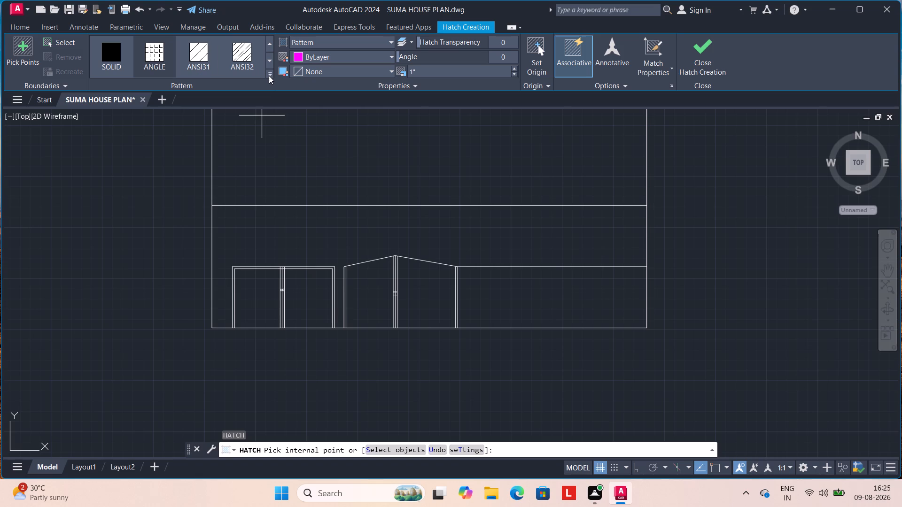
click(269, 76)
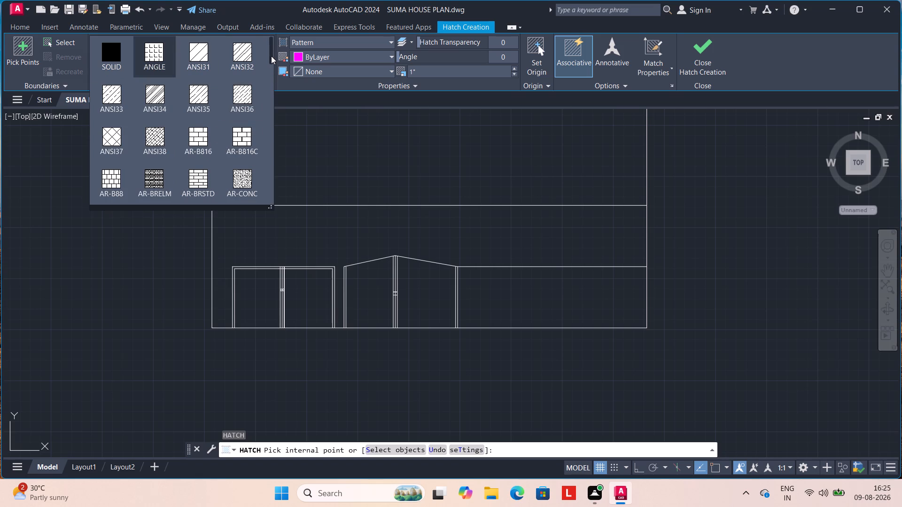
drag(271, 56, 272, 72)
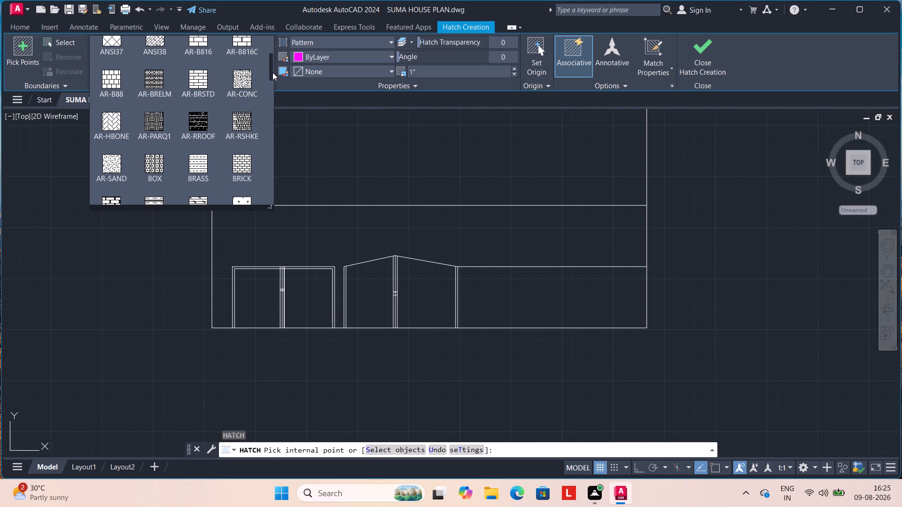
drag(272, 72, 272, 81)
click(249, 107)
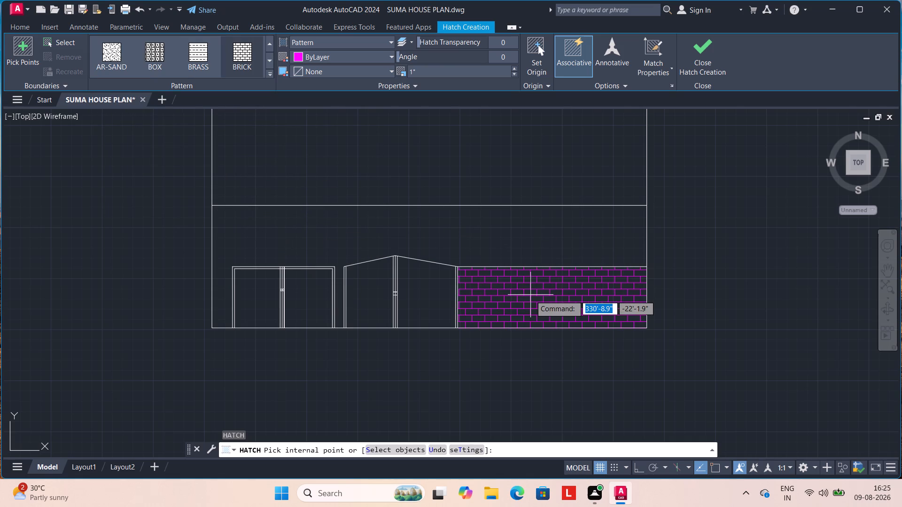
click(530, 295)
click(694, 58)
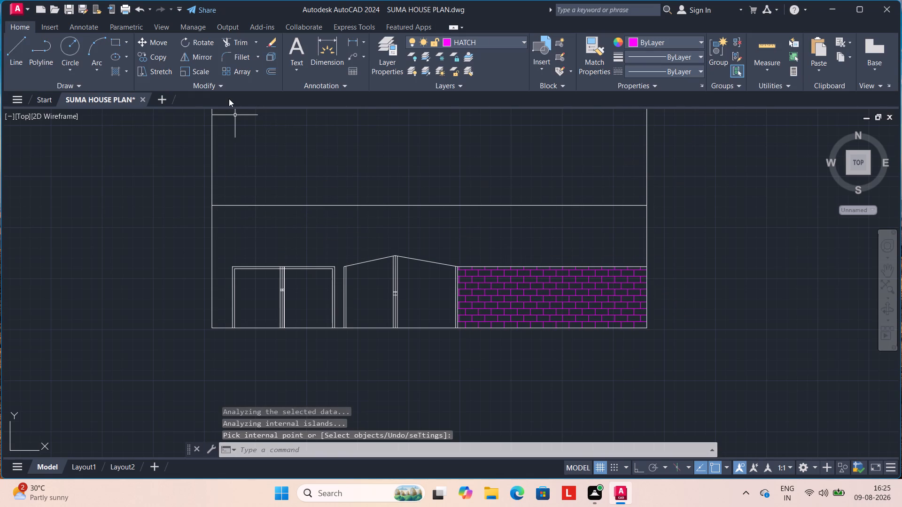
Hatch both leaves of the peaked door opening with the EARTH pattern.
key(h)
key(Return)
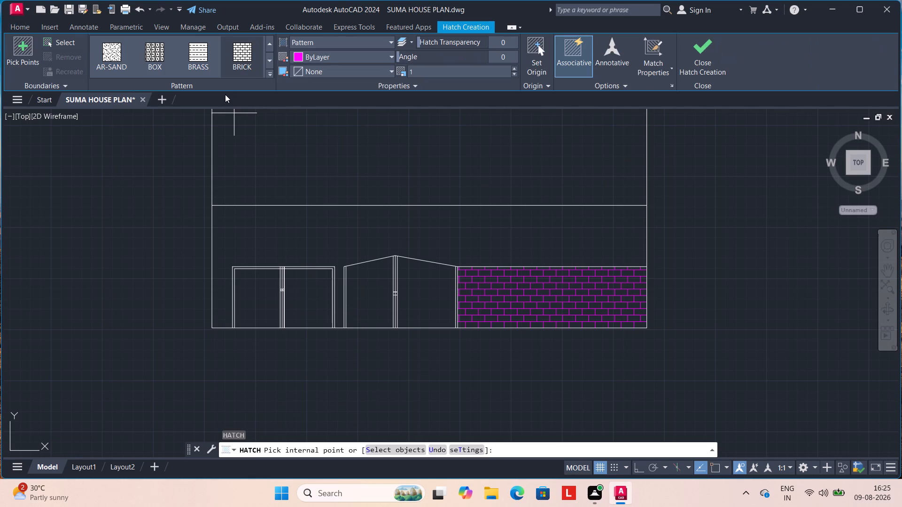
click(271, 75)
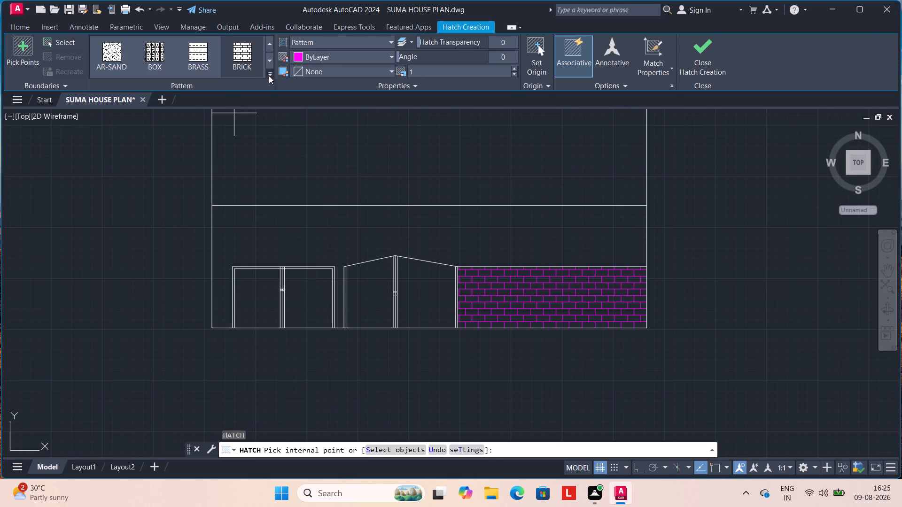
click(269, 76)
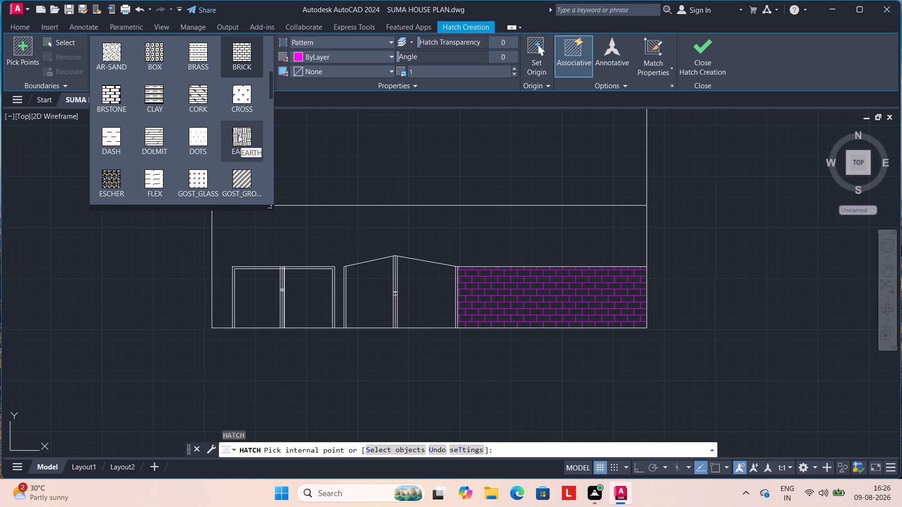
click(238, 135)
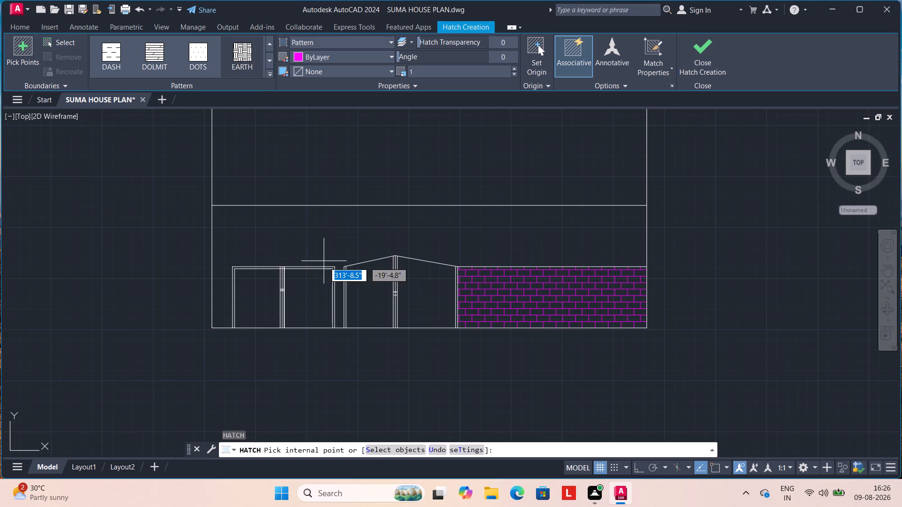
click(365, 285)
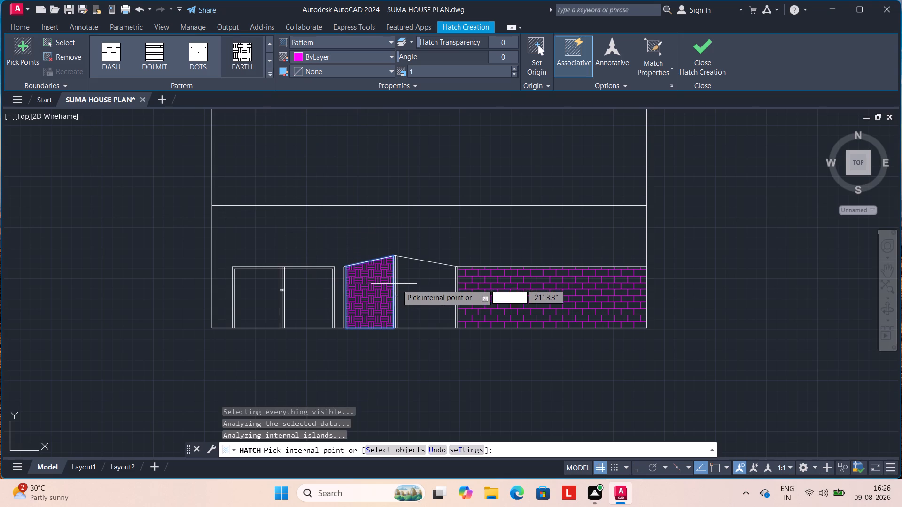
click(416, 286)
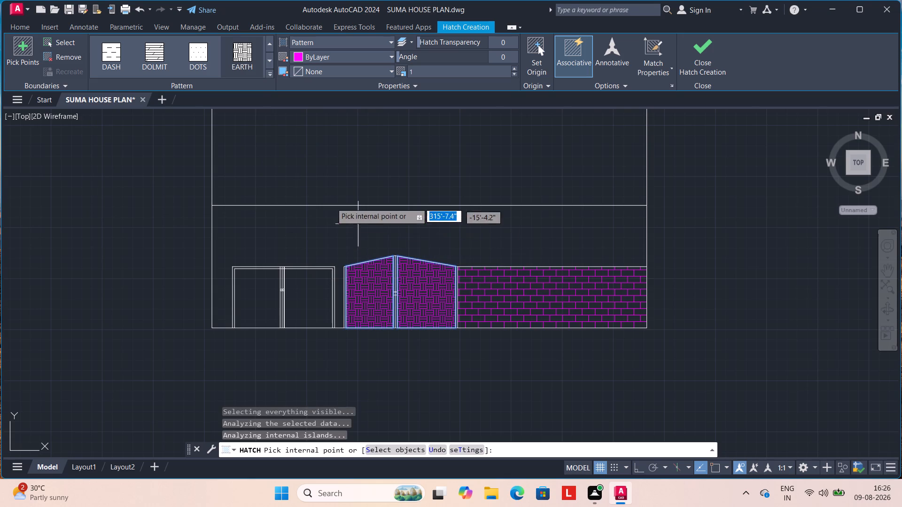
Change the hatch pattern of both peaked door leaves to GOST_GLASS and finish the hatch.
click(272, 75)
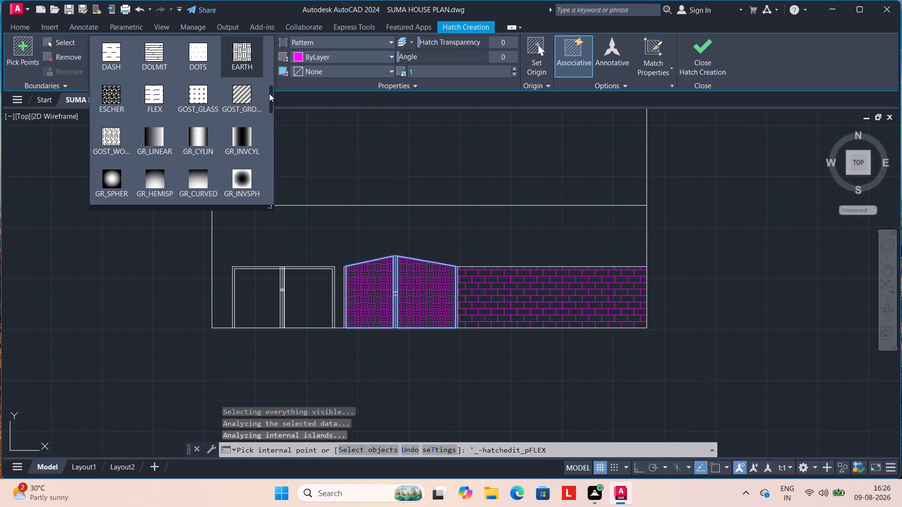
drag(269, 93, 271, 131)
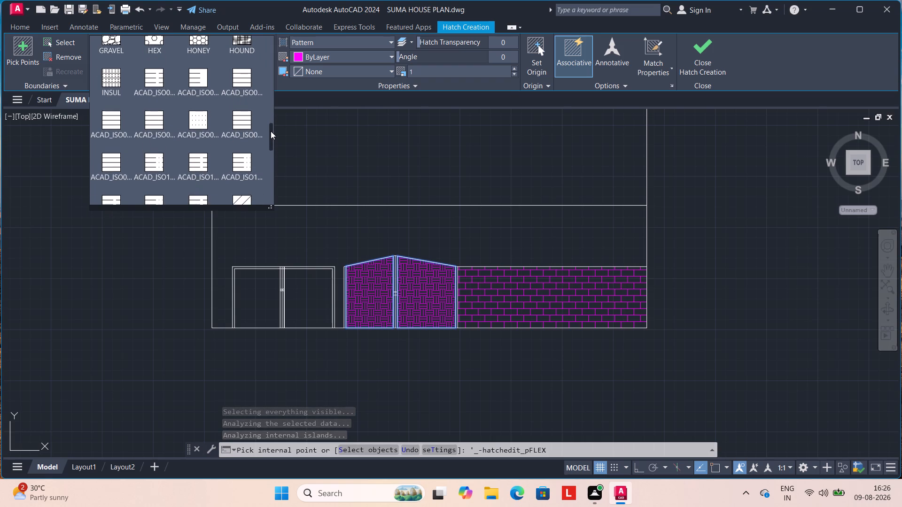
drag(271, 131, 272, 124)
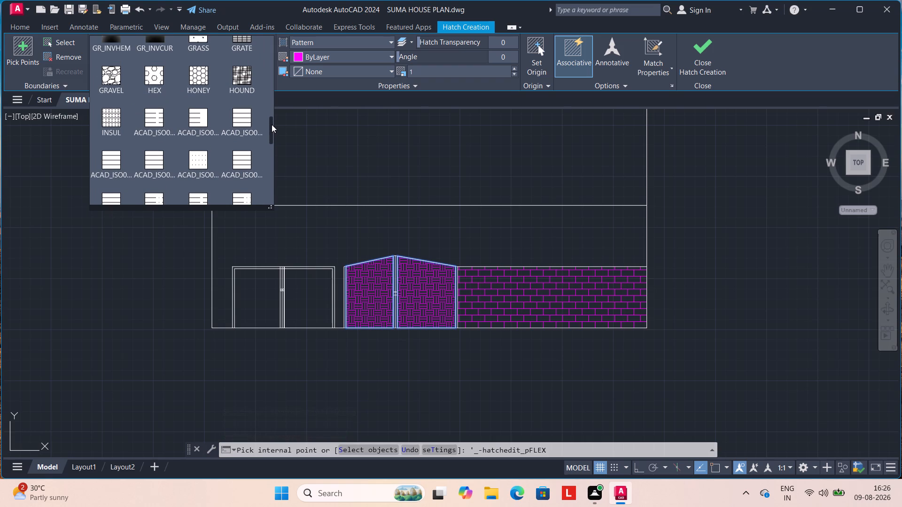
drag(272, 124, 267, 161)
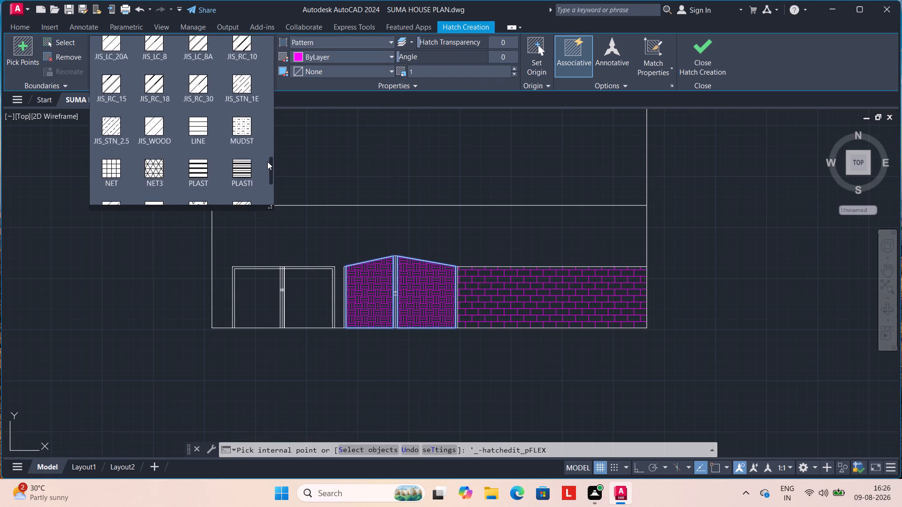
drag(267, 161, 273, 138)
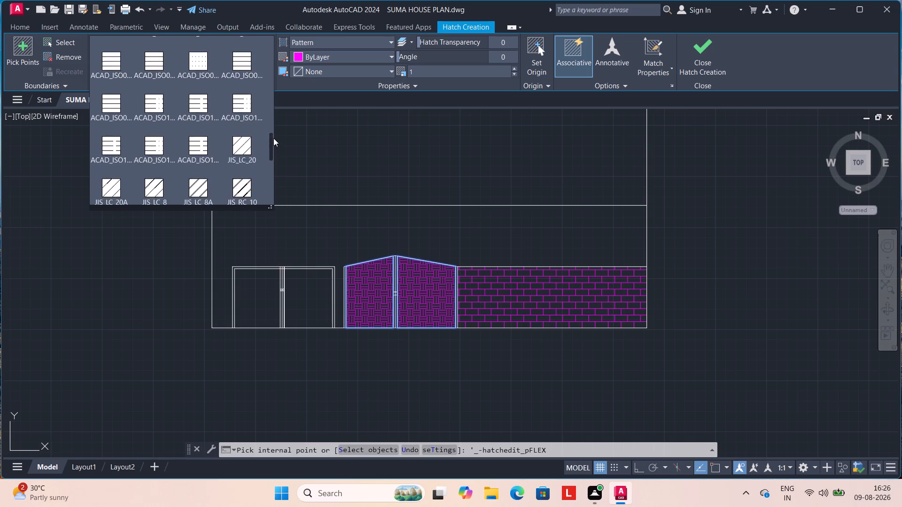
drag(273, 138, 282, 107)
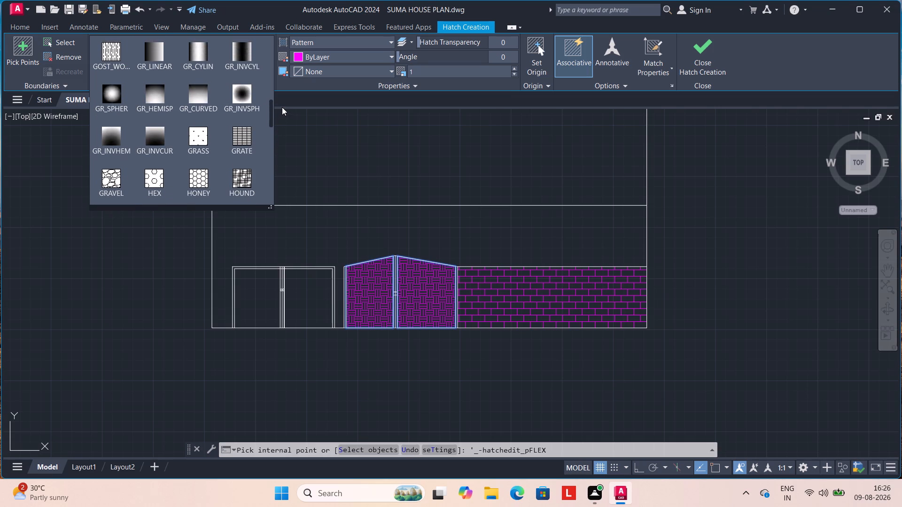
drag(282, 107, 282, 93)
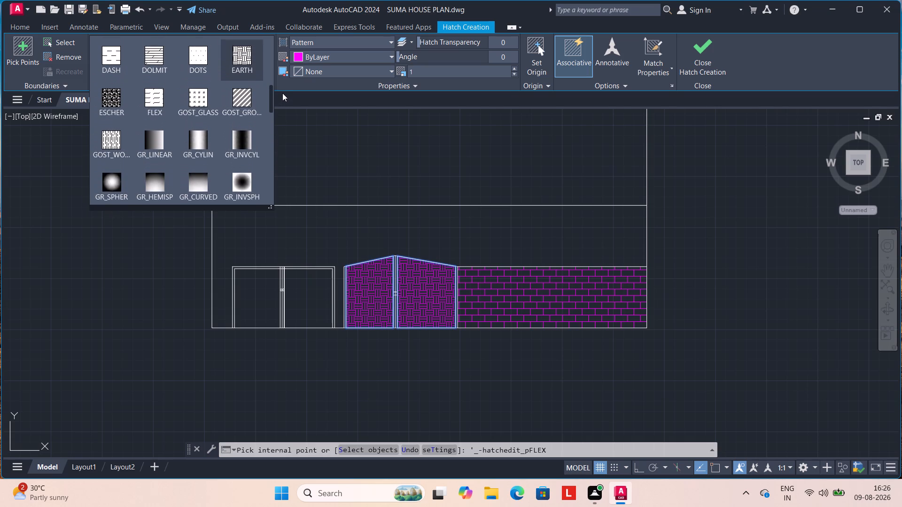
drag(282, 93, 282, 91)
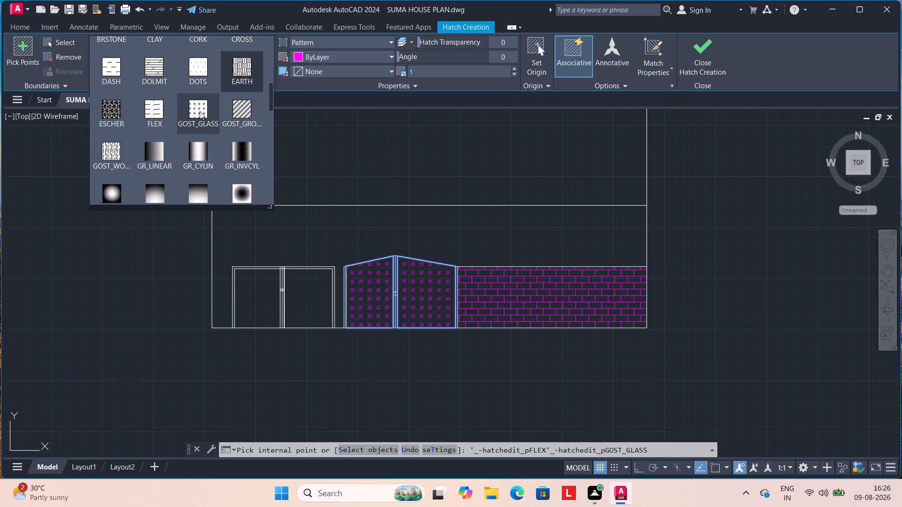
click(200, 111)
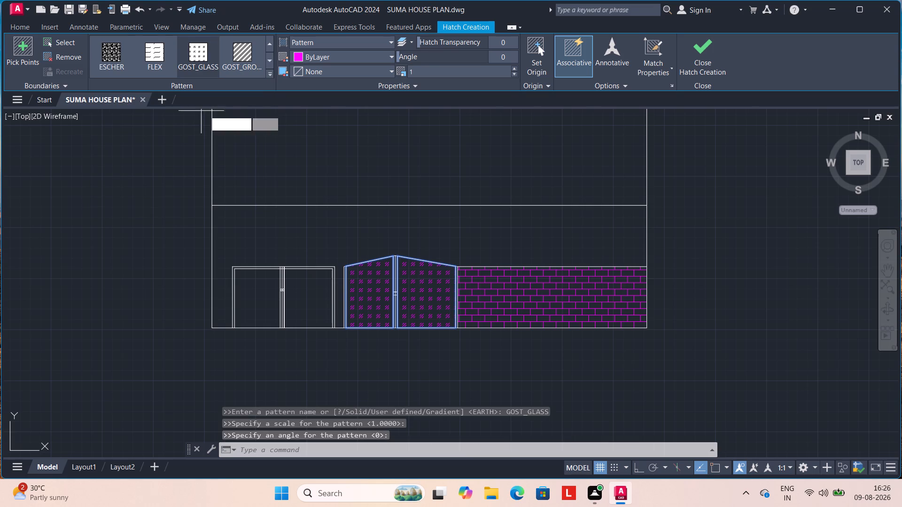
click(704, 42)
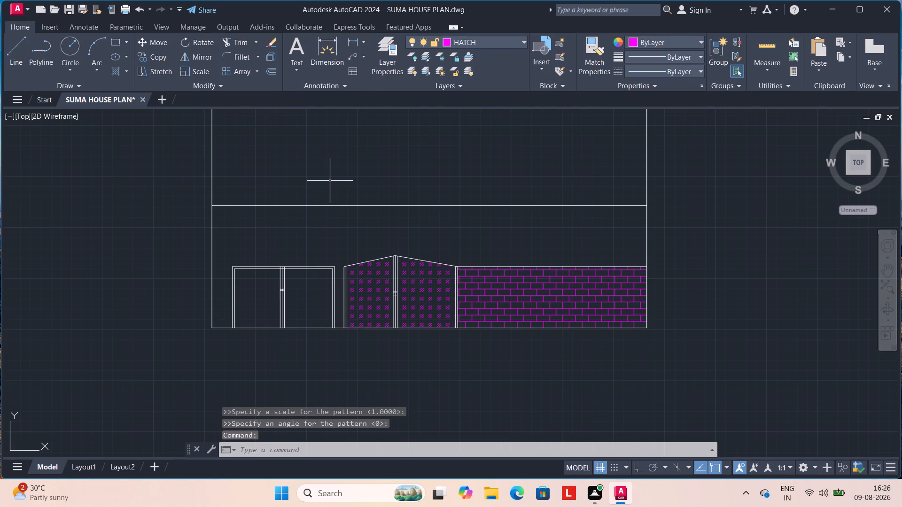
Delete the hatch from both leaves of the peaked door opening.
click(413, 286)
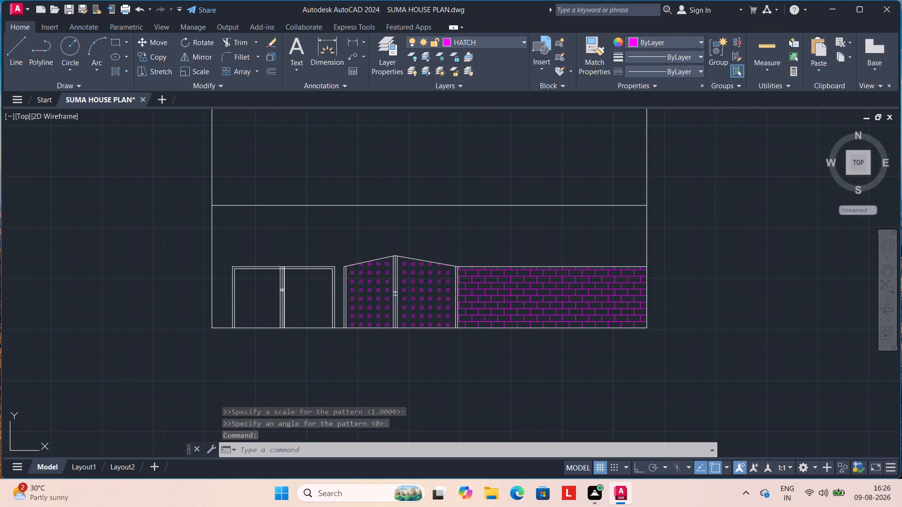
click(413, 286)
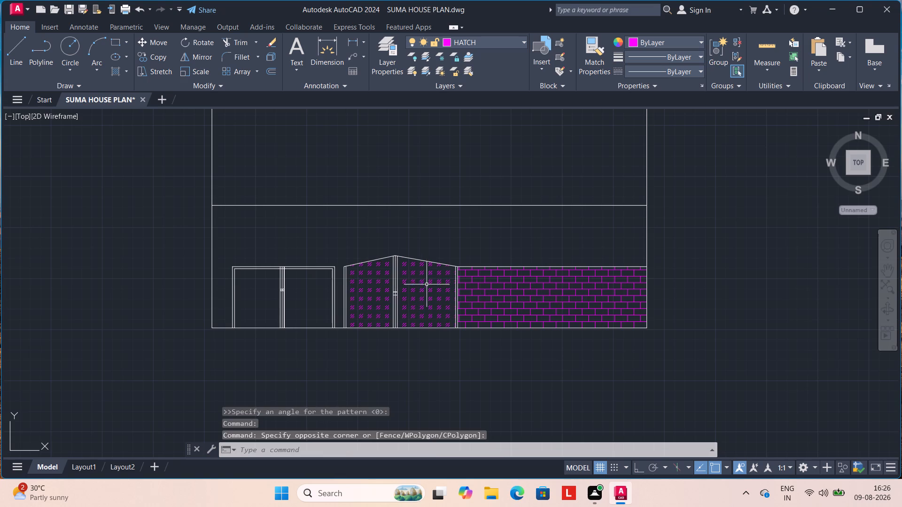
click(428, 281)
key(Delete)
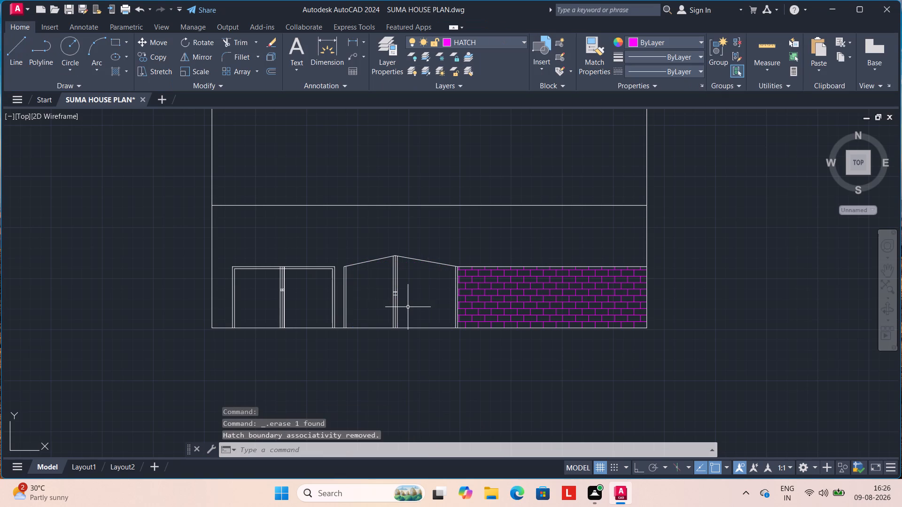
Move the three vertical centre lines of the peaked door opening about 2" east.
scroll(407, 303, up, 2)
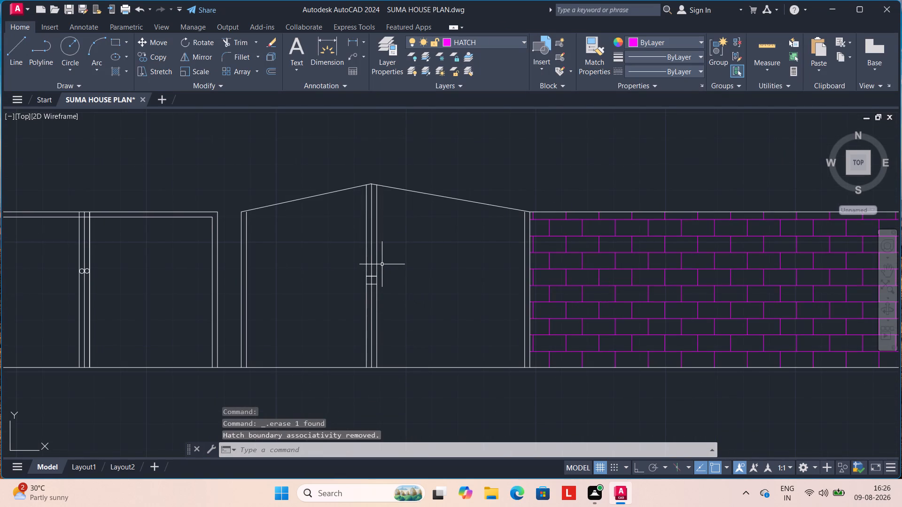
key(m)
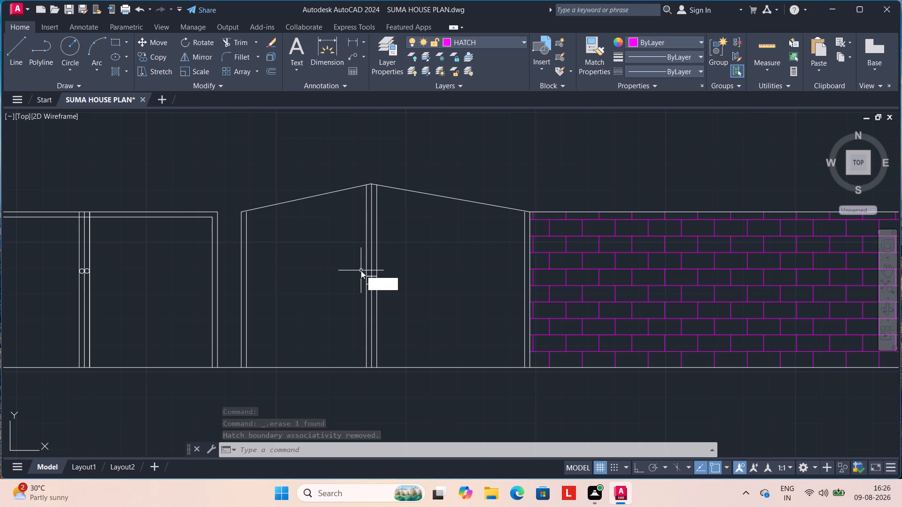
key(Return)
click(366, 263)
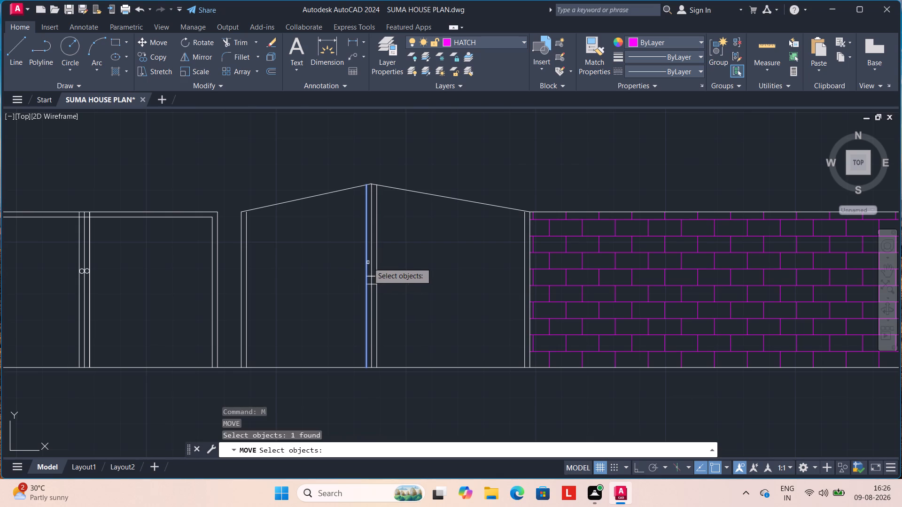
click(371, 260)
click(377, 256)
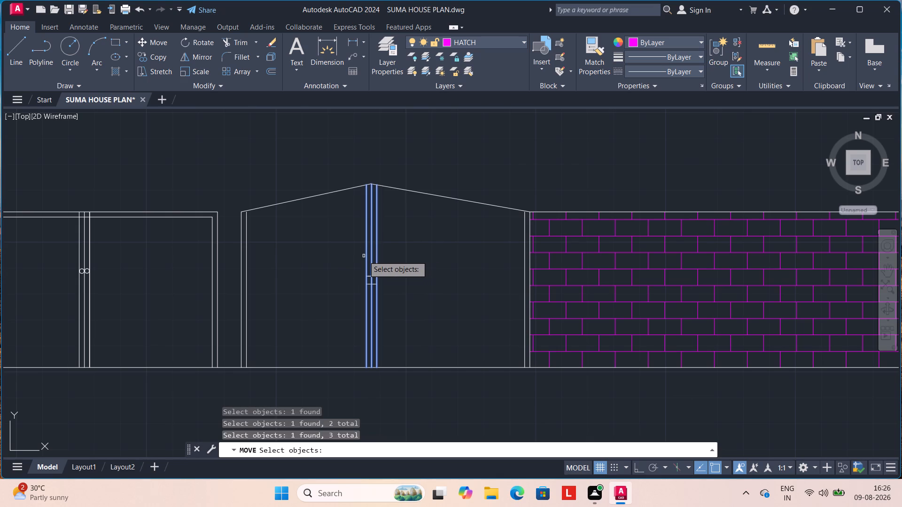
key(Return)
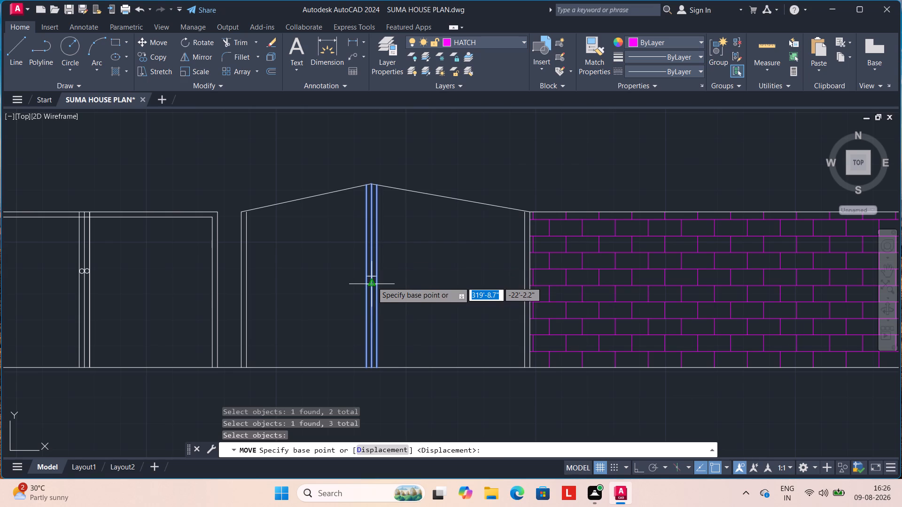
click(372, 282)
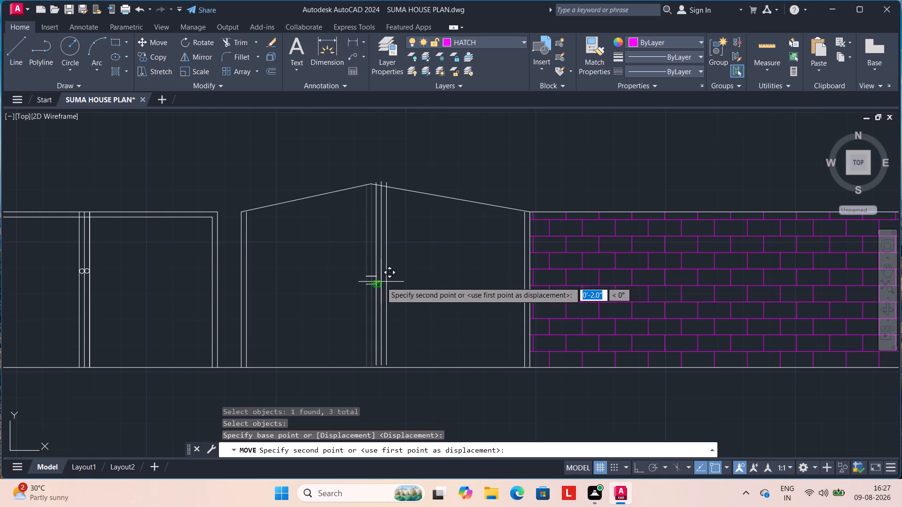
click(381, 284)
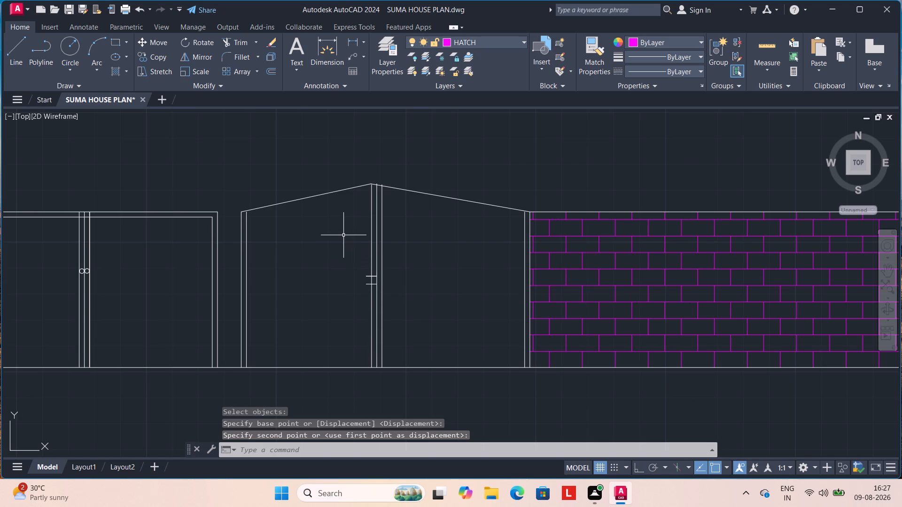
key(Escape)
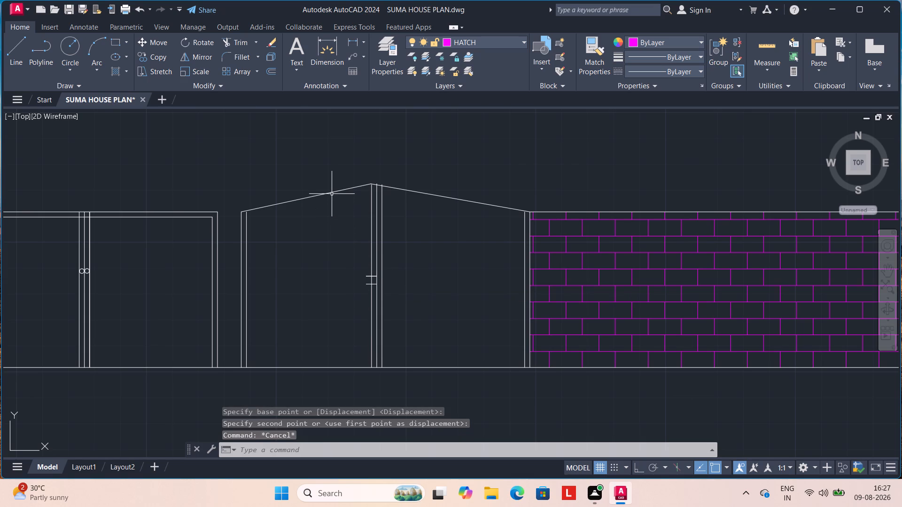
Erase the two sloping head lines of the peaked door opening.
click(332, 193)
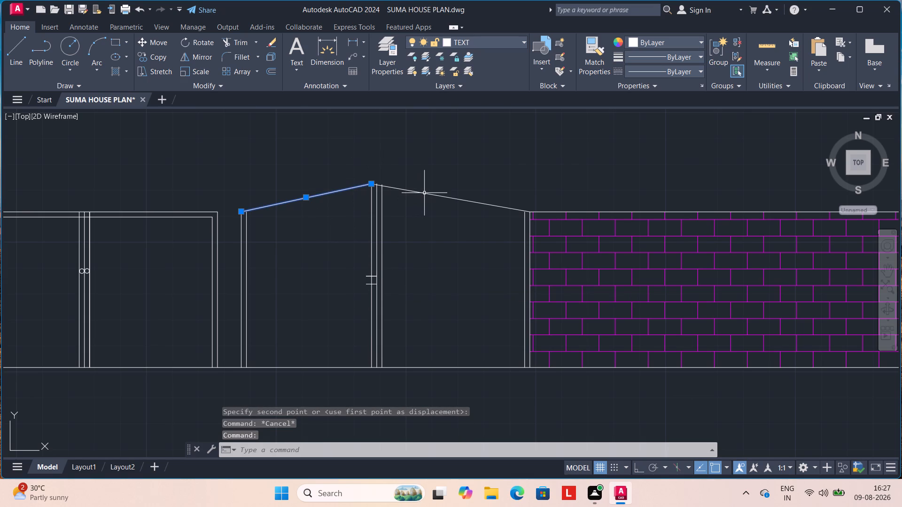
click(424, 193)
key(Delete)
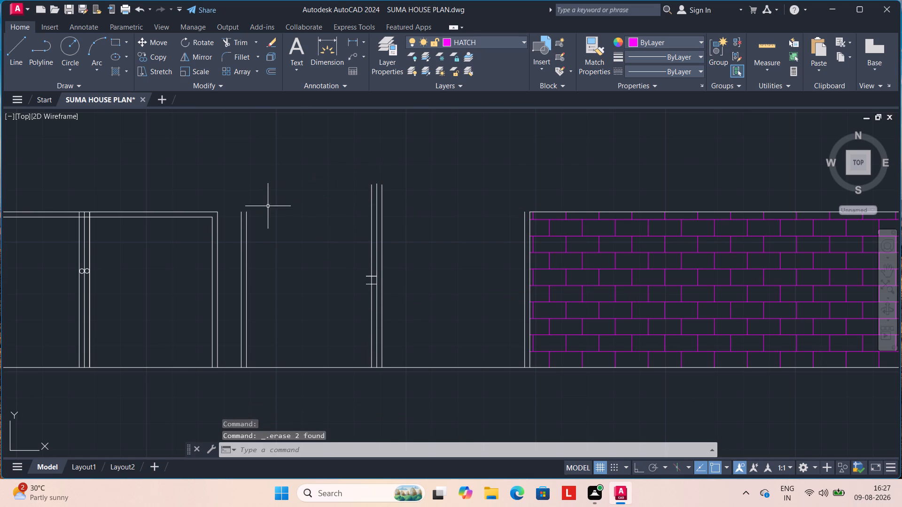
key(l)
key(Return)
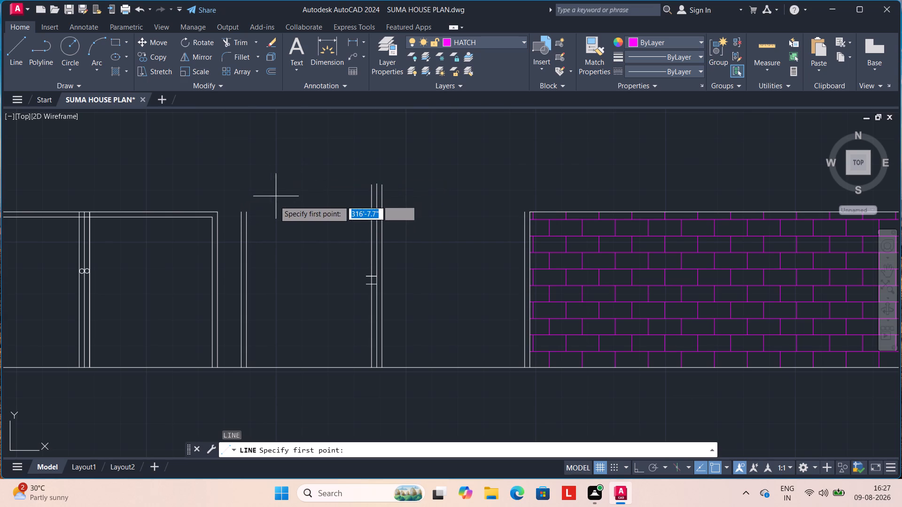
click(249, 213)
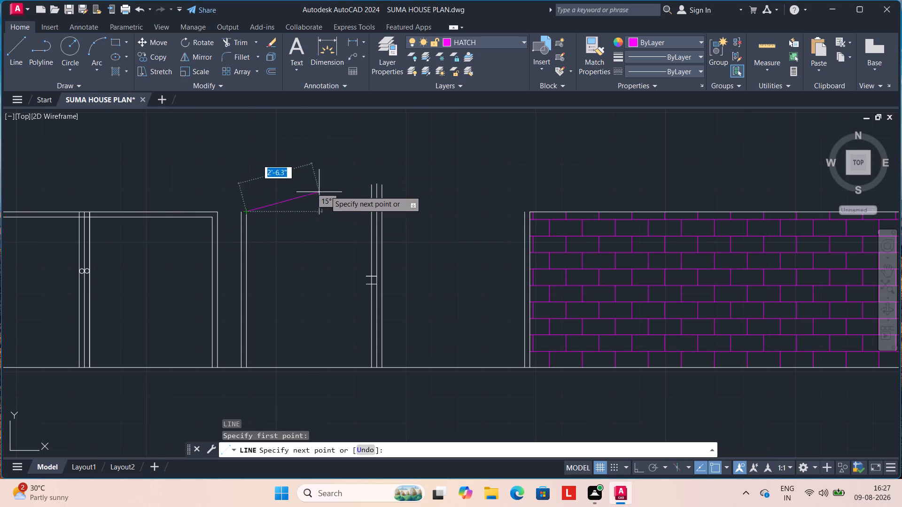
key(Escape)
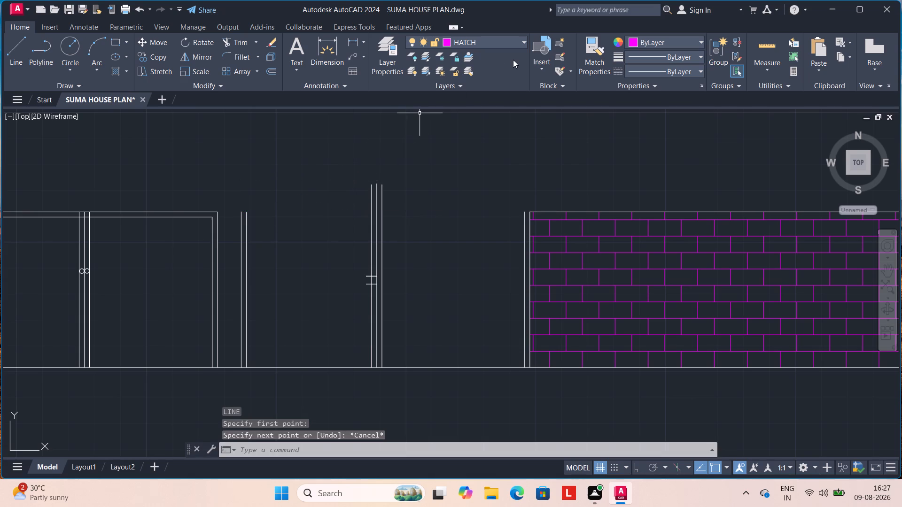
On the Defpoints layer, draw two sloping lines from the outer west jamb's top through the middle centre line's top to the outer east jamb's top.
click(525, 40)
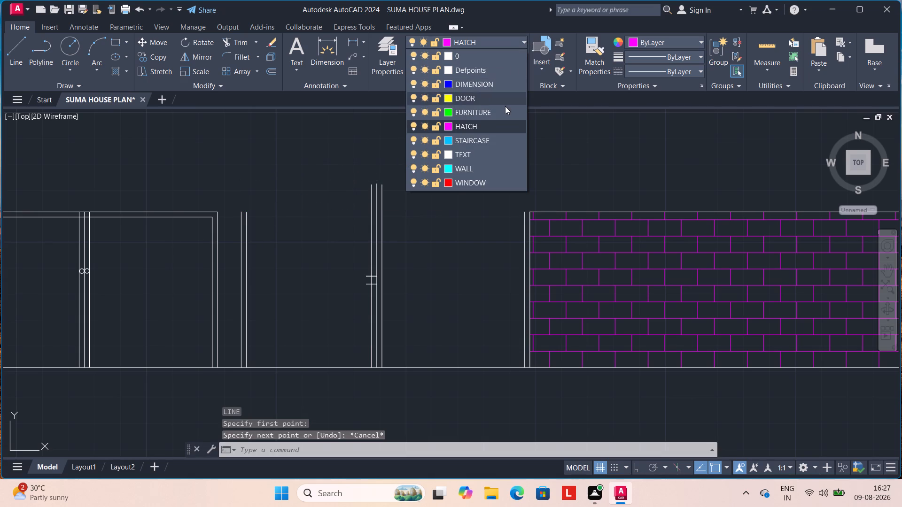
click(484, 71)
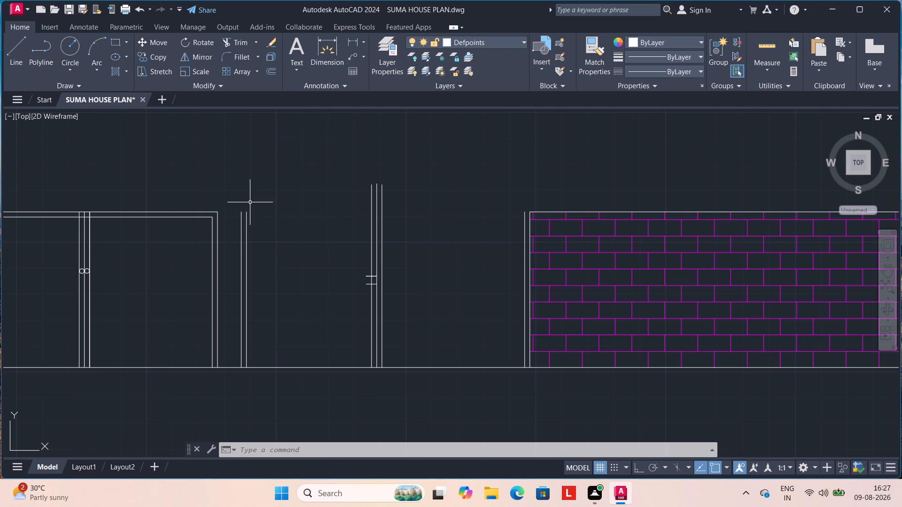
key(l)
key(Return)
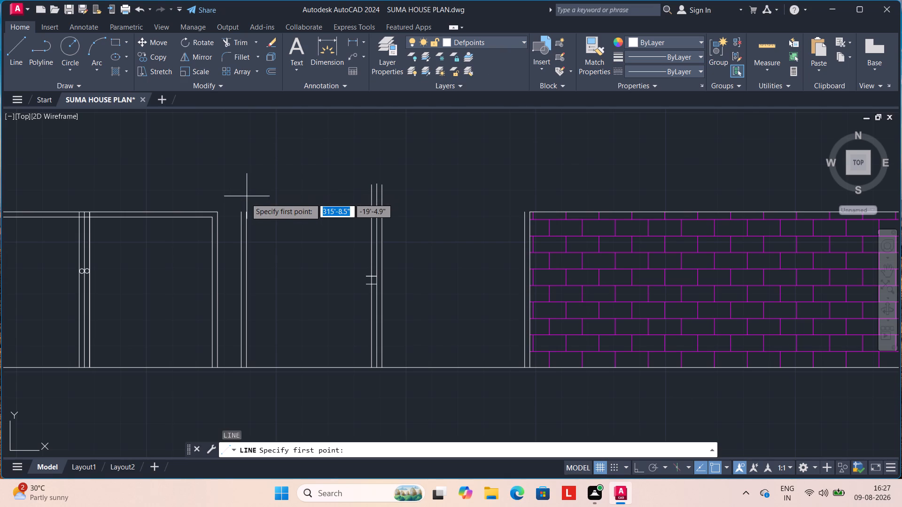
click(242, 210)
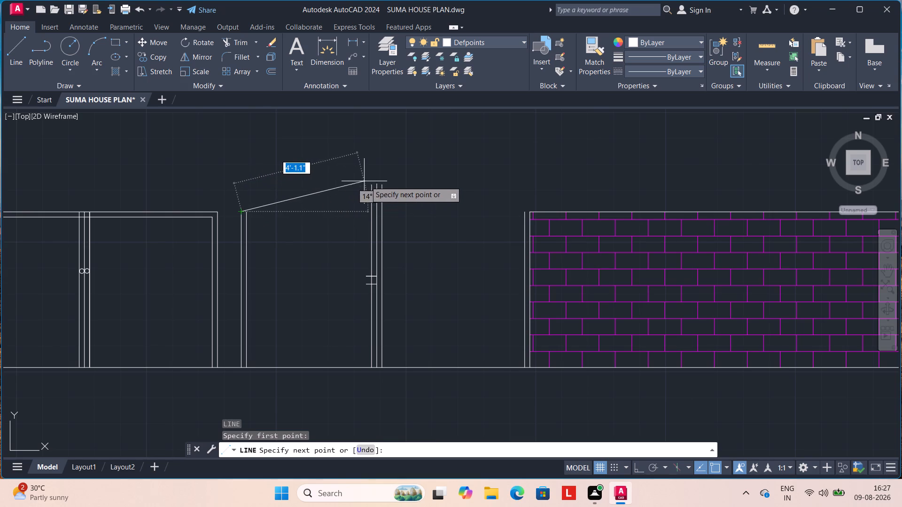
click(376, 182)
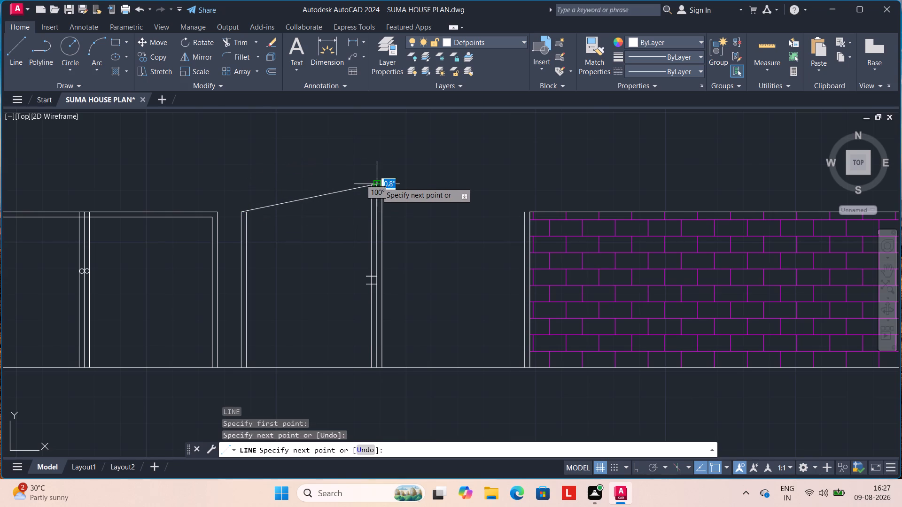
click(532, 211)
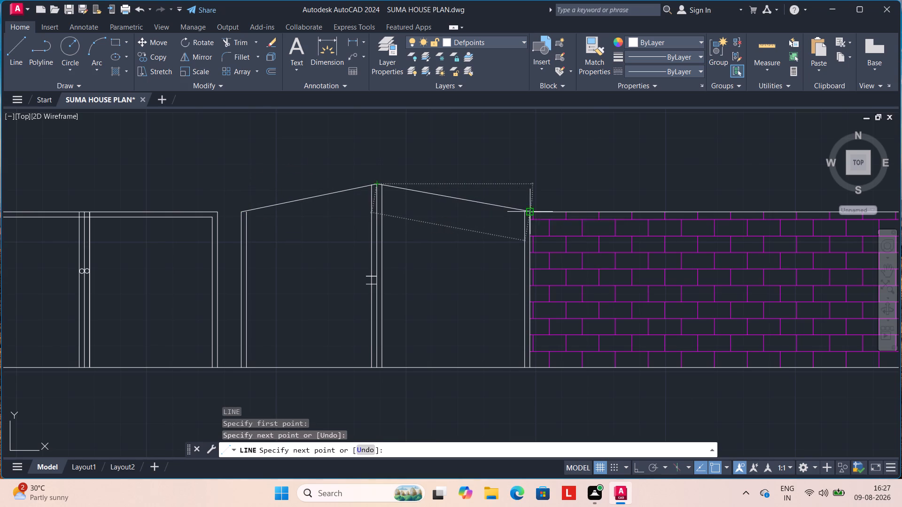
key(Escape)
Extend the inner west and inner east jamb lines of the peaked door opening up to the sloping head lines.
scroll(459, 230, up, 1)
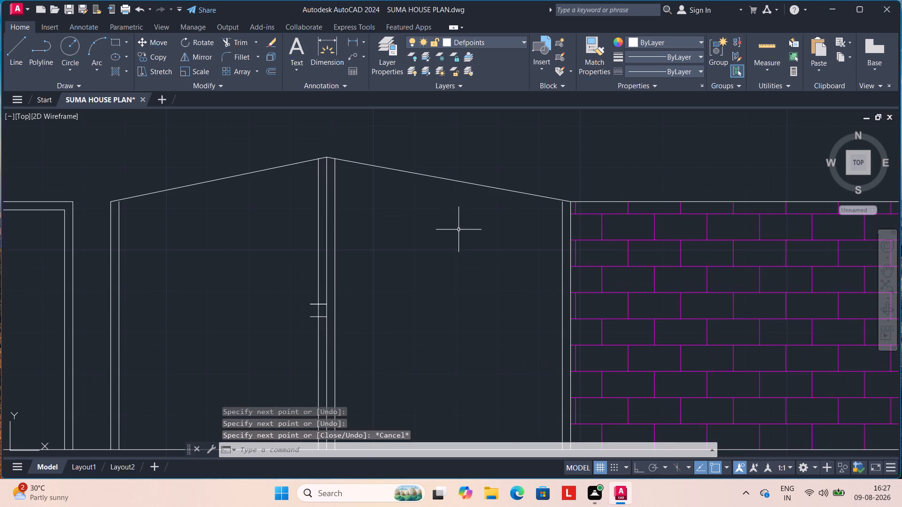
text(EX)
key(Return)
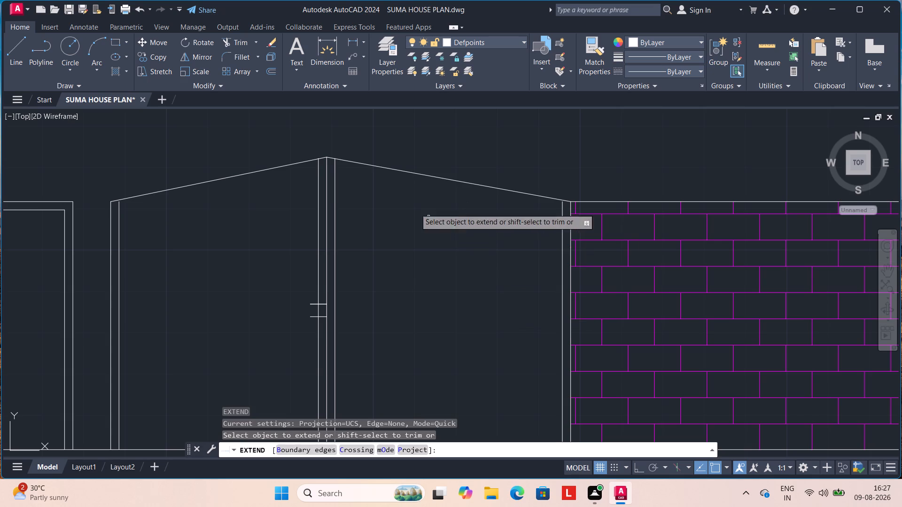
click(118, 208)
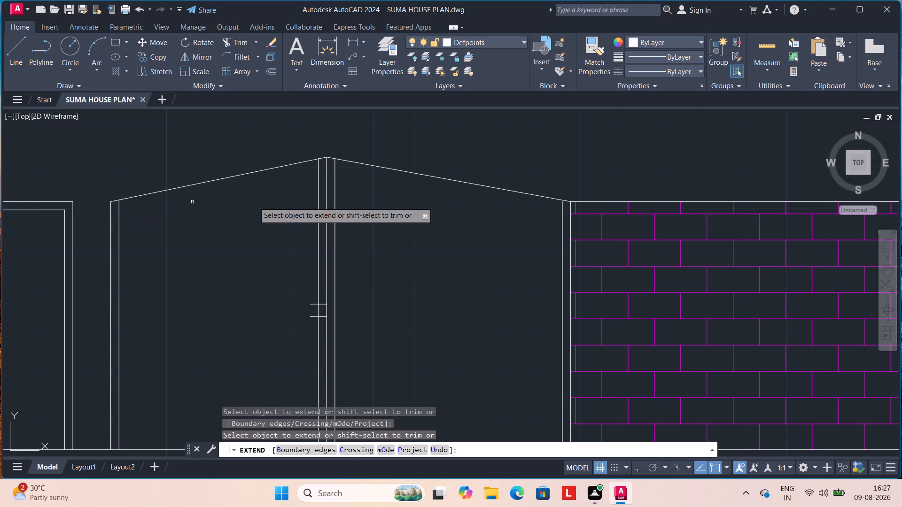
click(562, 220)
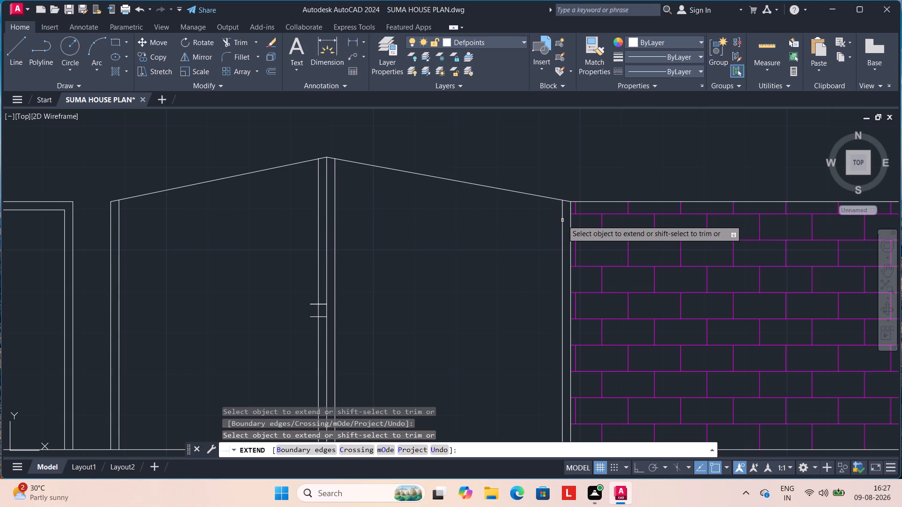
scroll(497, 249, down, 2)
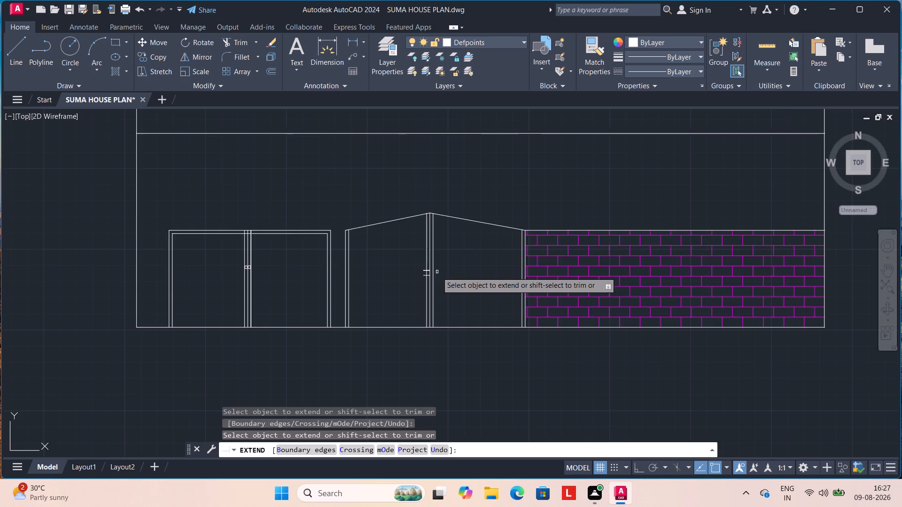
scroll(437, 272, up, 3)
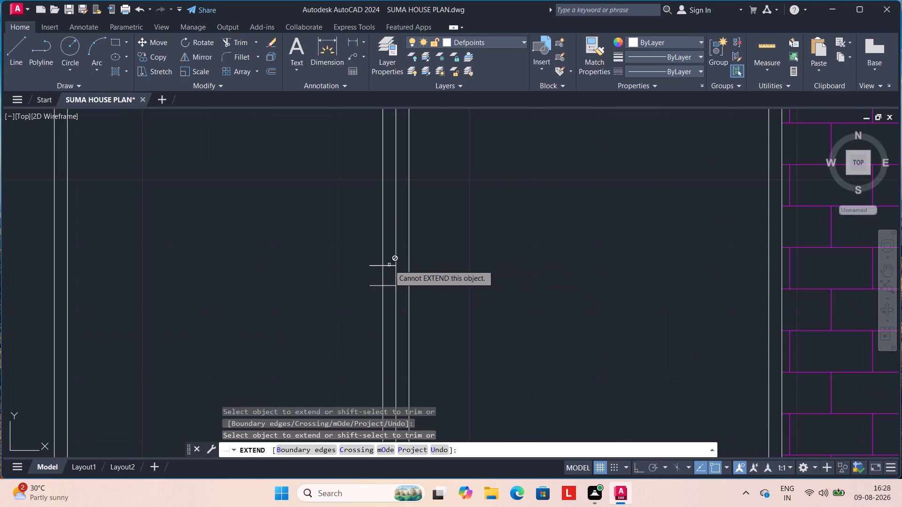
key(Escape)
key(Escape)
key(Escape)
key(Escape)
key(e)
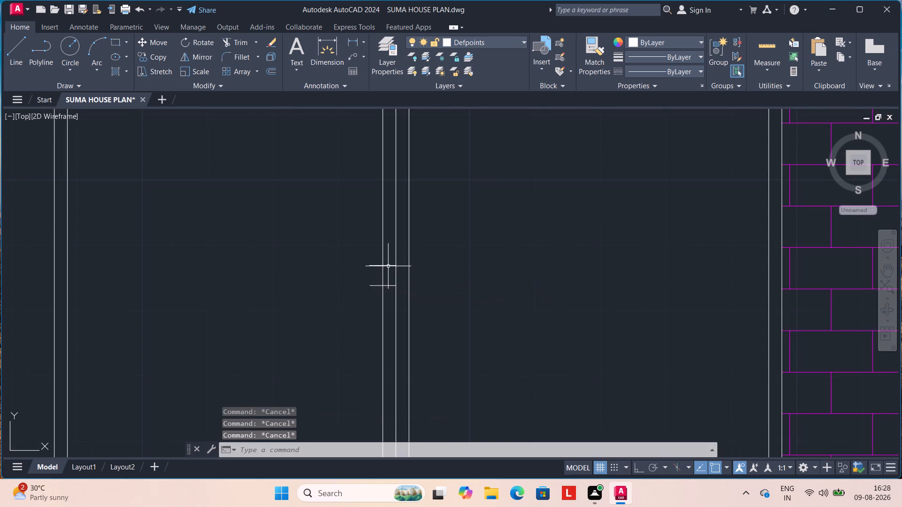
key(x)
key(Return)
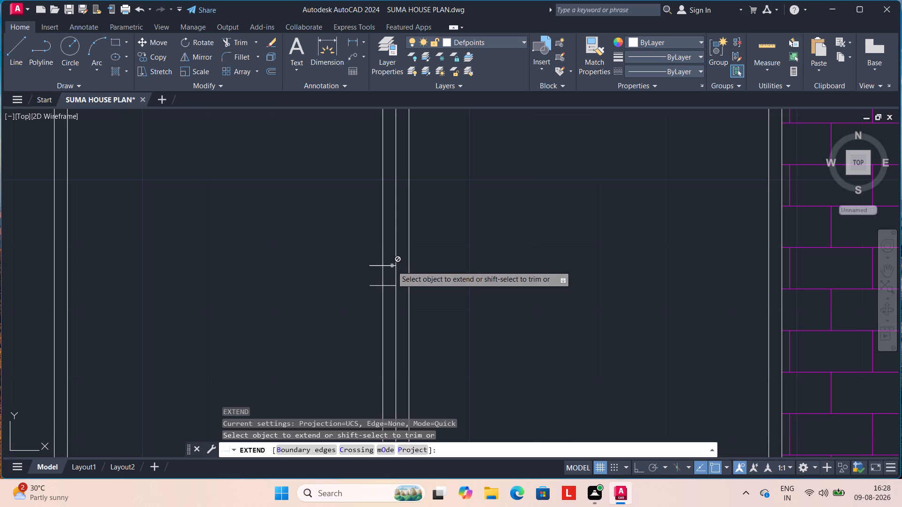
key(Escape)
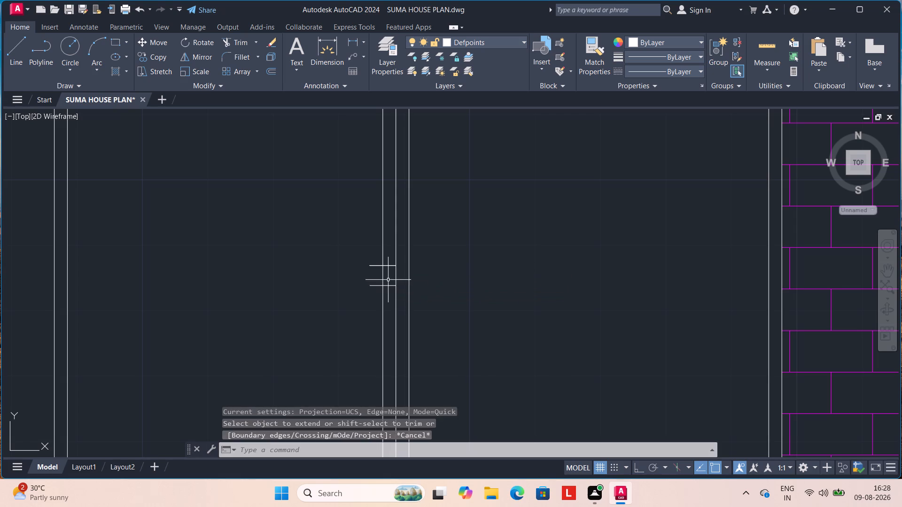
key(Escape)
Trim the lower handle line's overhang beyond the peaked door's west centre line, and try to trim the upper handle line's overhang.
text(TR)
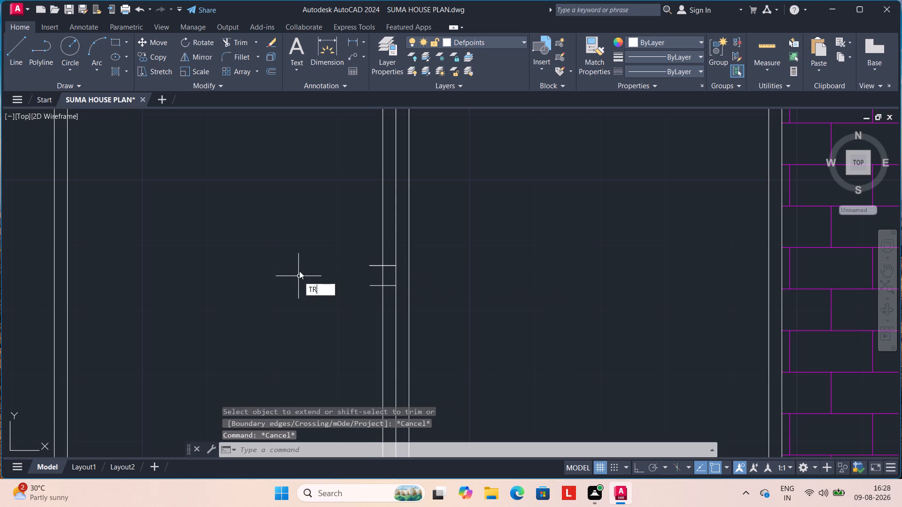
key(Return)
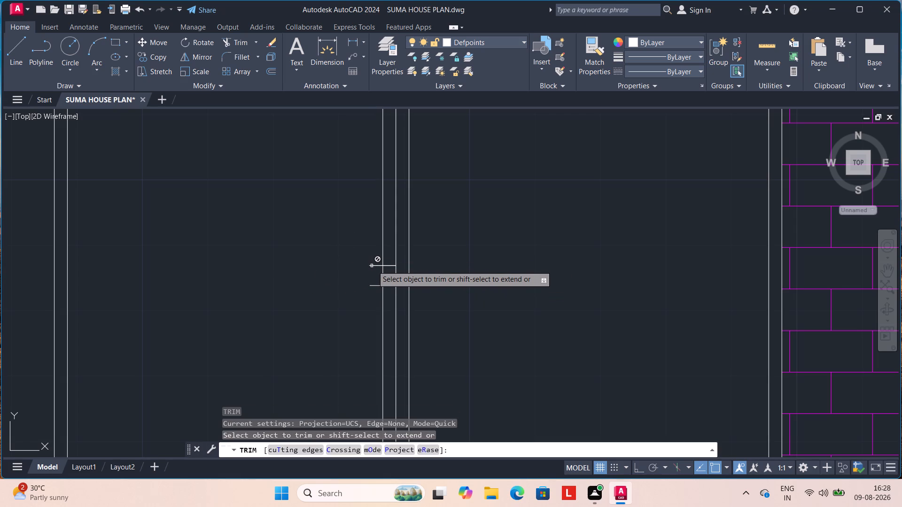
click(374, 266)
drag(376, 258, 376, 298)
click(376, 266)
drag(376, 256, 376, 280)
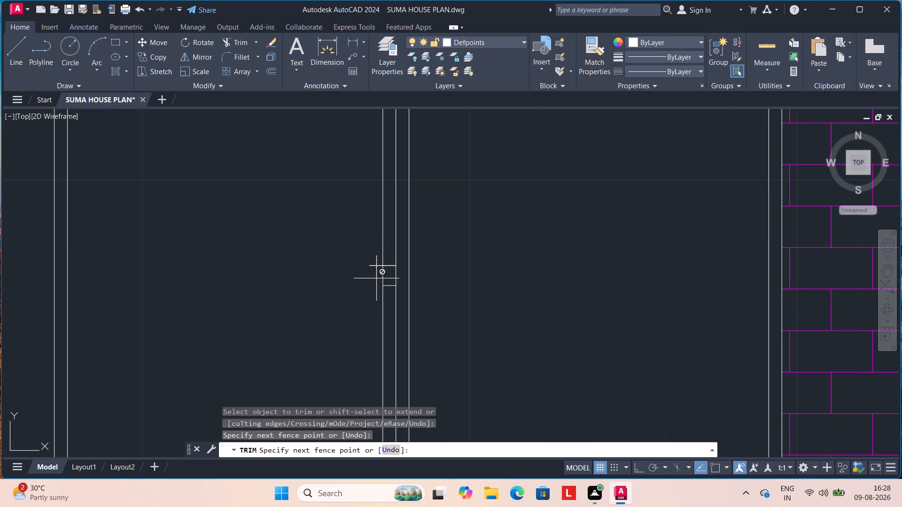
drag(376, 280, 376, 281)
triple_click(375, 266)
click(375, 266)
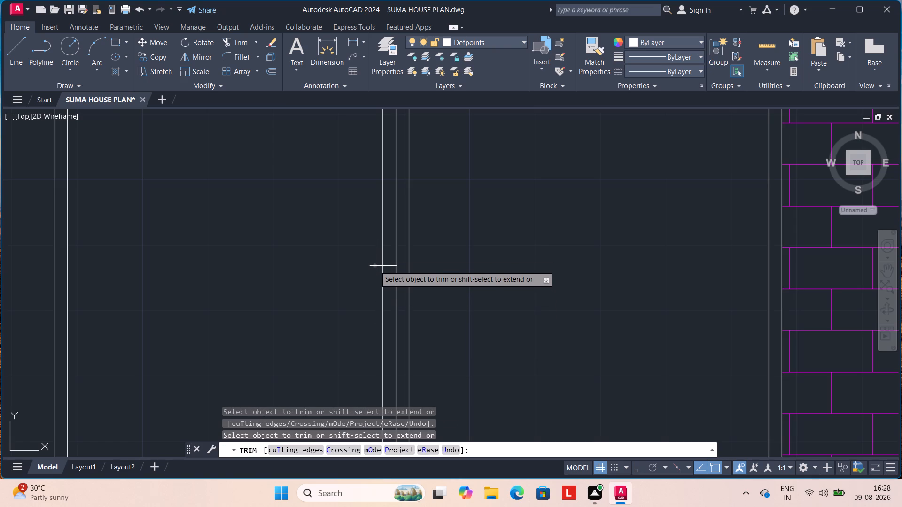
scroll(375, 264, up, 3)
click(373, 269)
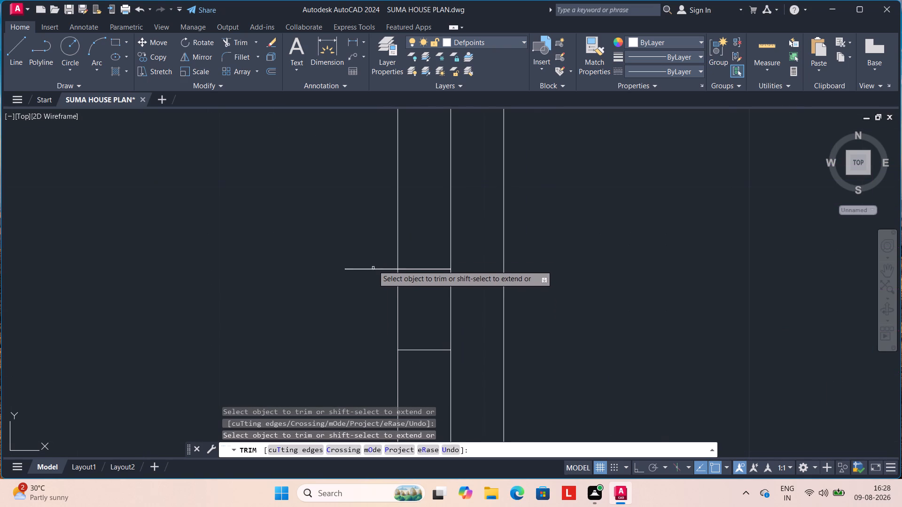
drag(374, 256, 373, 303)
key(Escape)
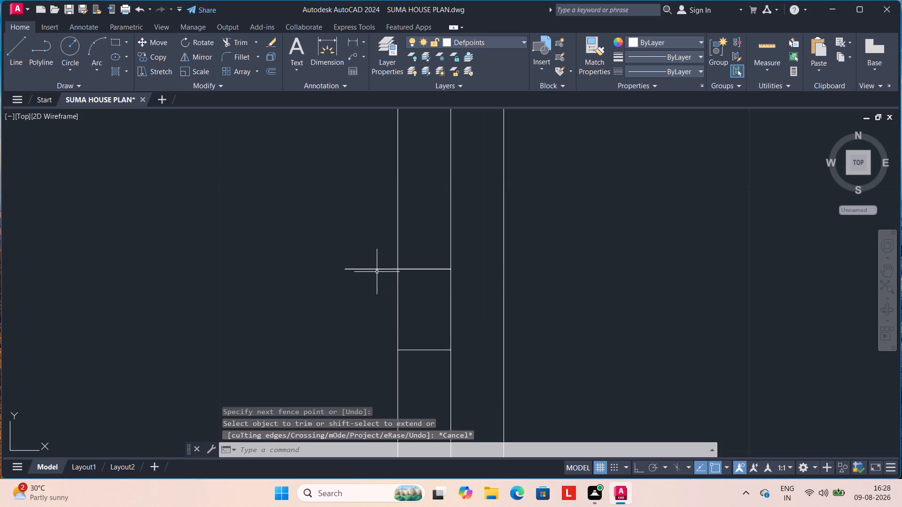
Erase the upper horizontal handle line at the peaked door's centre.
click(378, 270)
key(Delete)
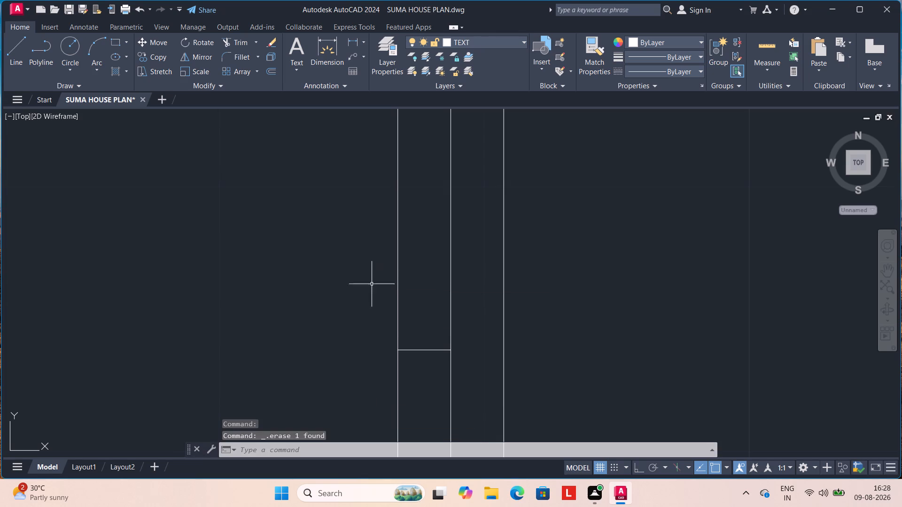
Extend the remaining handle line east to the peaked door's east centre line.
scroll(369, 295, down, 1)
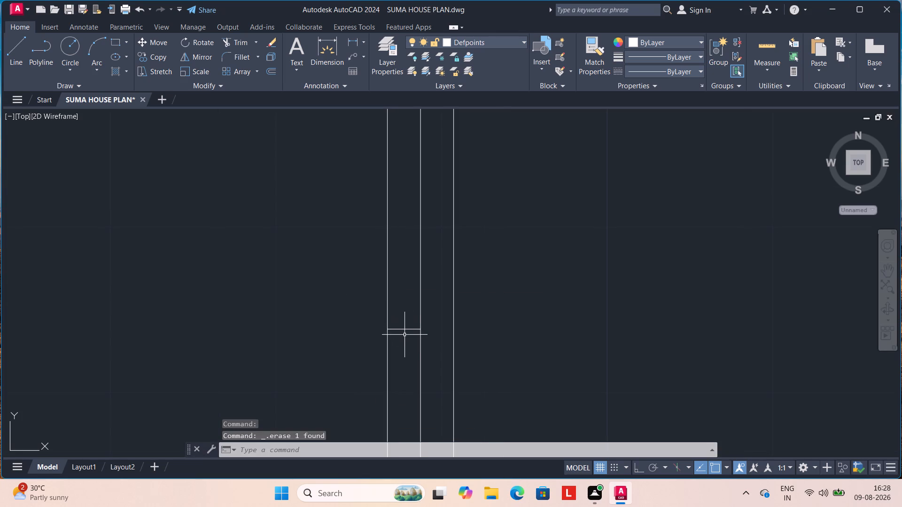
key(e)
key(x)
key(Return)
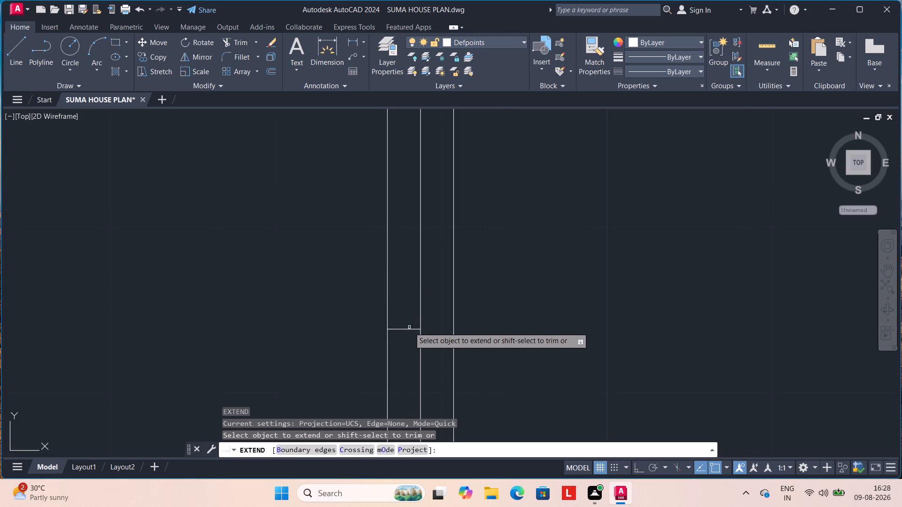
click(412, 329)
key(Escape)
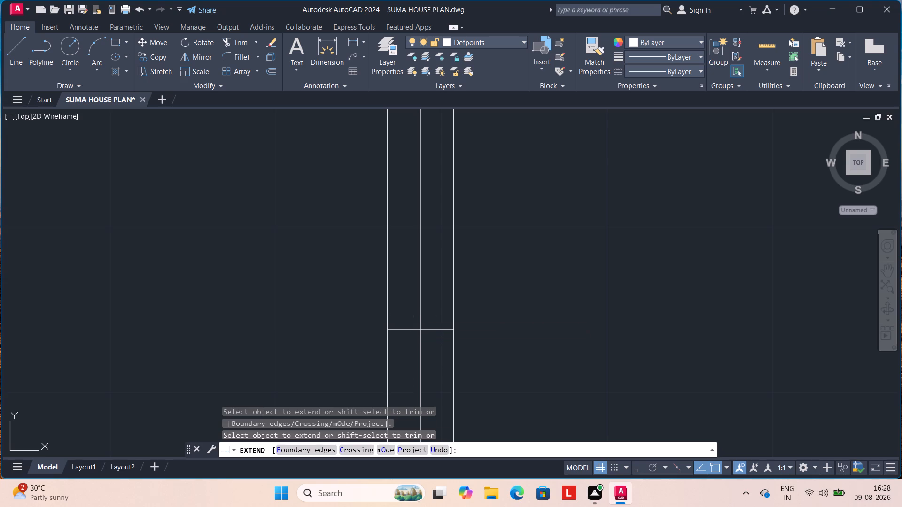
Offset the handle line 3" upward between the peaked door's centre lines.
scroll(412, 316, down, 3)
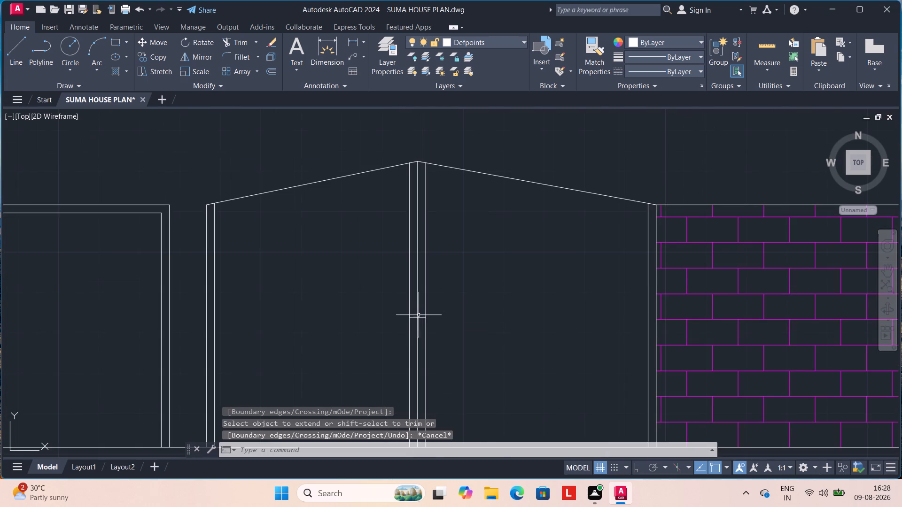
scroll(415, 322, up, 2)
key(o)
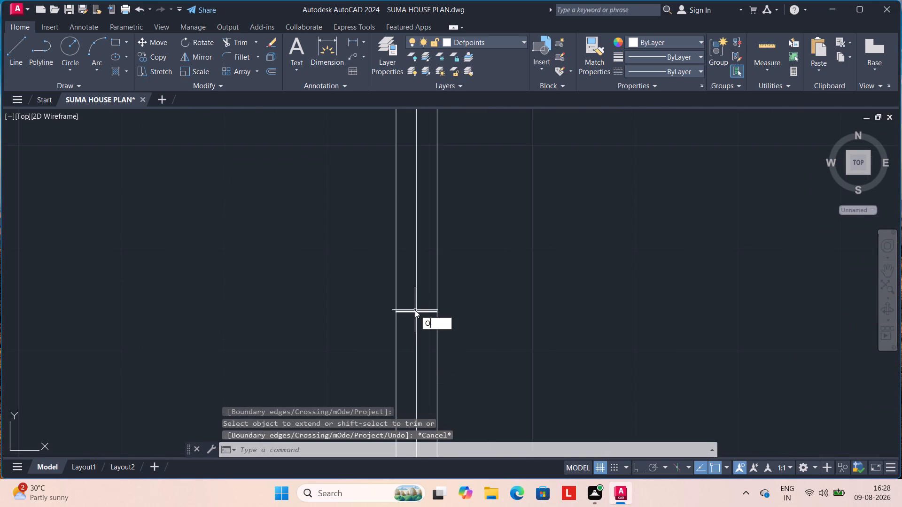
key(Return)
key(4)
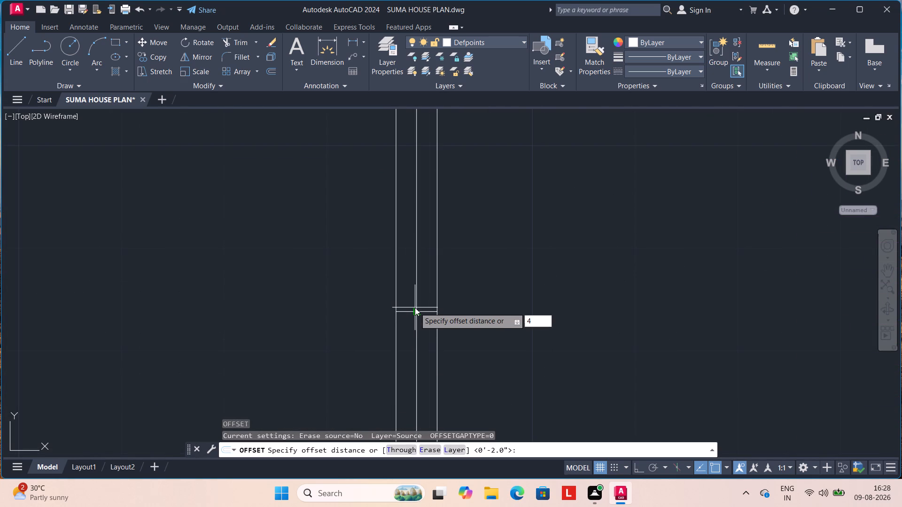
key(BackSpace)
key(3)
key(shift+quotedbl)
key(Return)
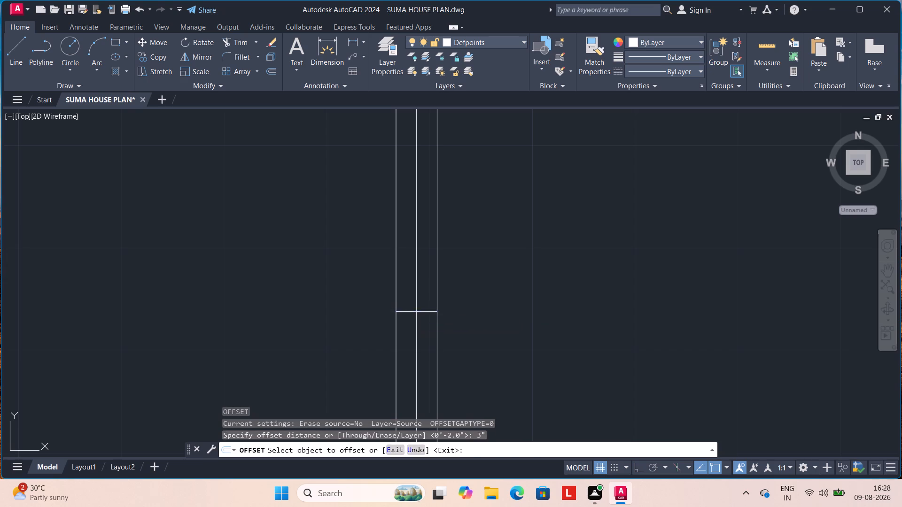
click(409, 312)
click(412, 299)
scroll(410, 301, down, 3)
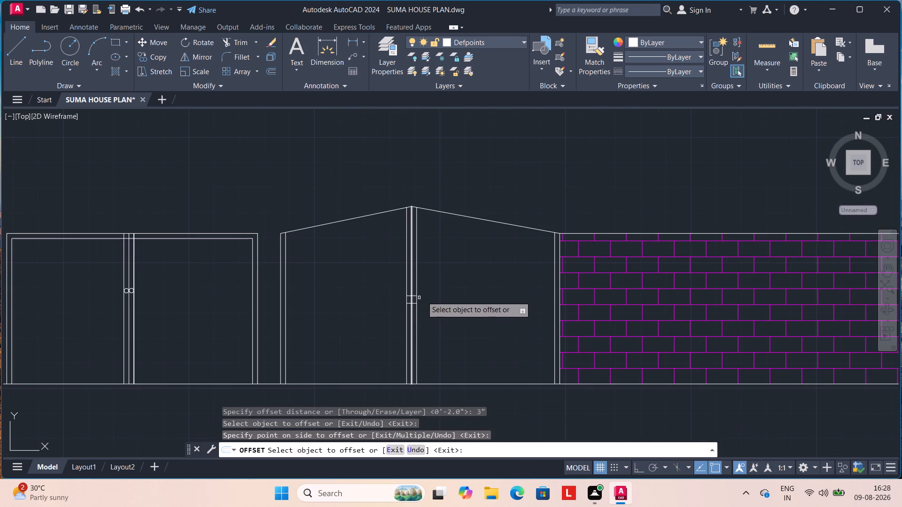
key(Escape)
key(Escape)
Make HATCH the current layer.
scroll(436, 282, down, 1)
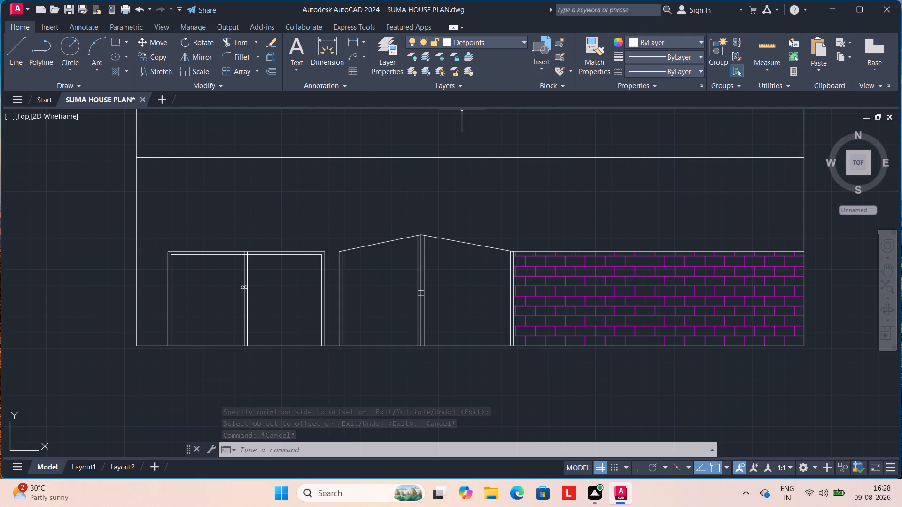
click(524, 40)
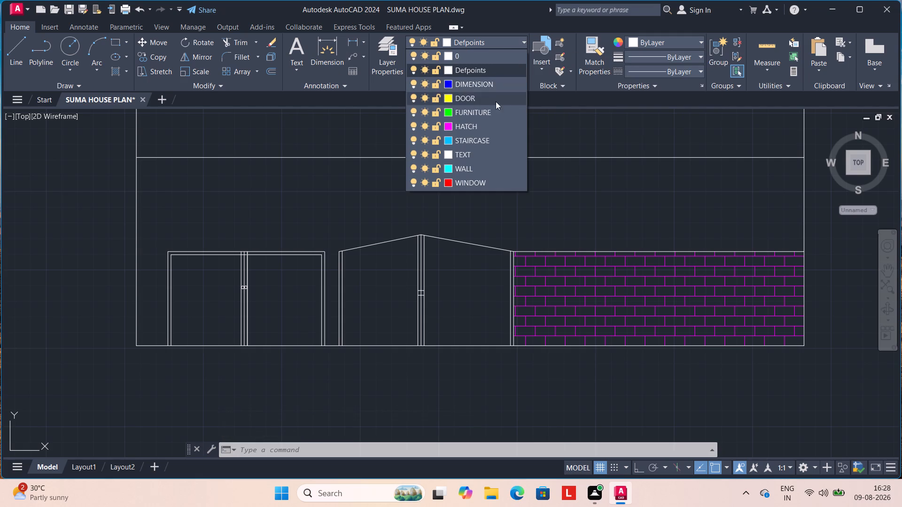
click(483, 122)
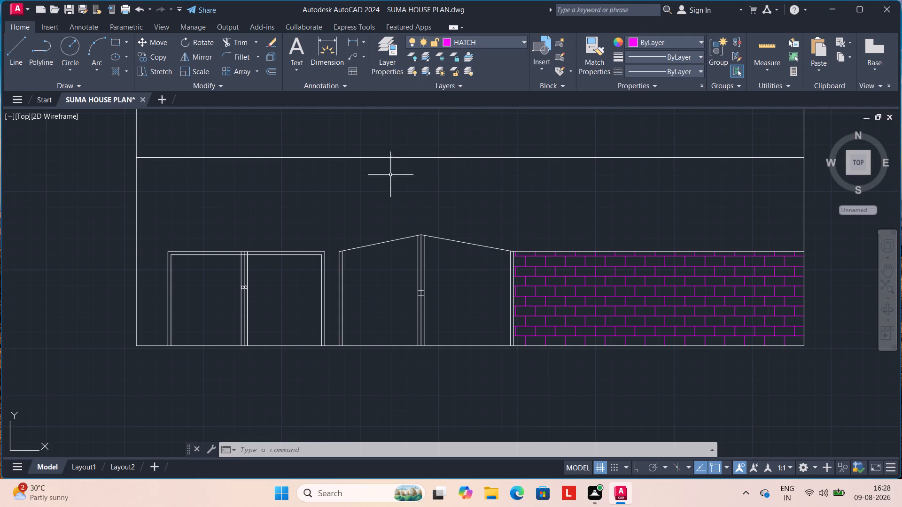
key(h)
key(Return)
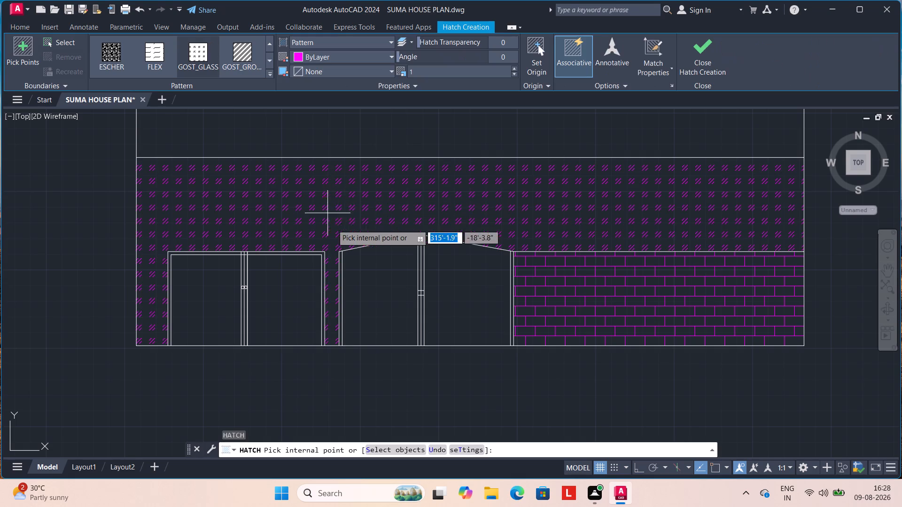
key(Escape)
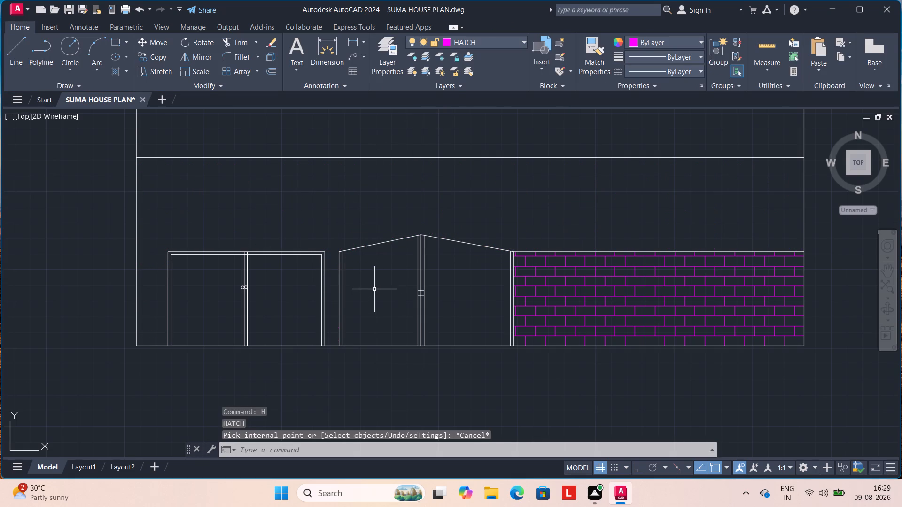
Hatch both leaves of the peaked door with the GOST_GLASS pattern at scale 1.
key(h)
key(Return)
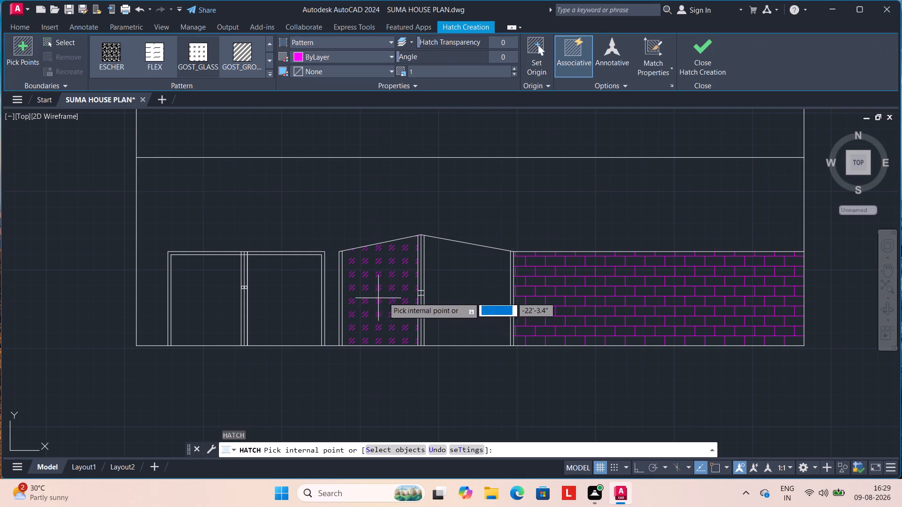
click(442, 291)
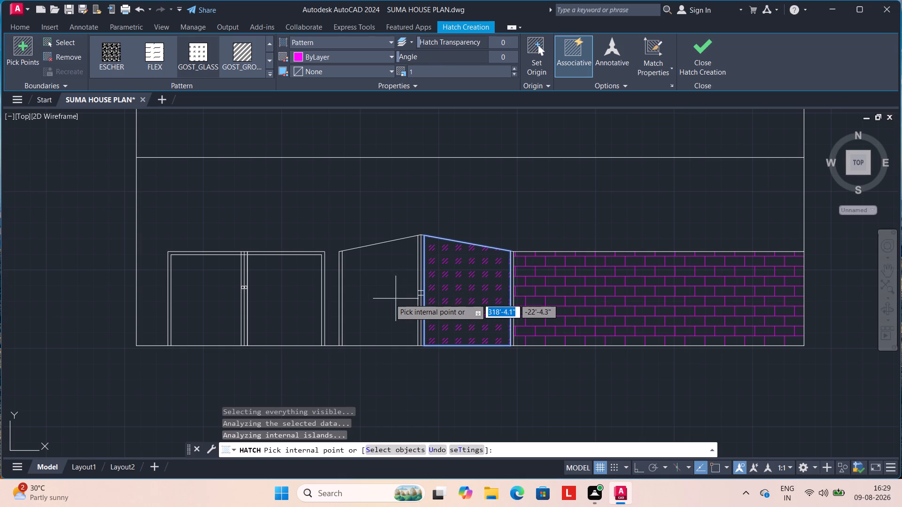
click(389, 297)
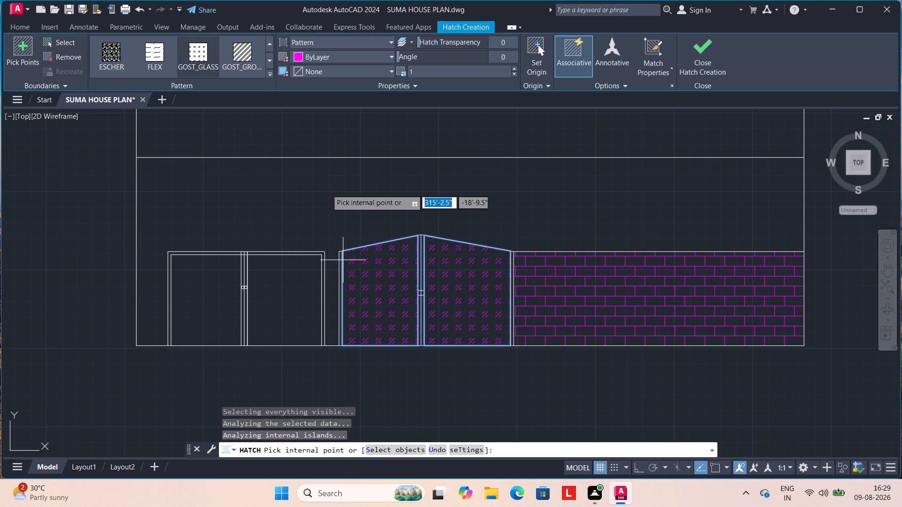
click(272, 77)
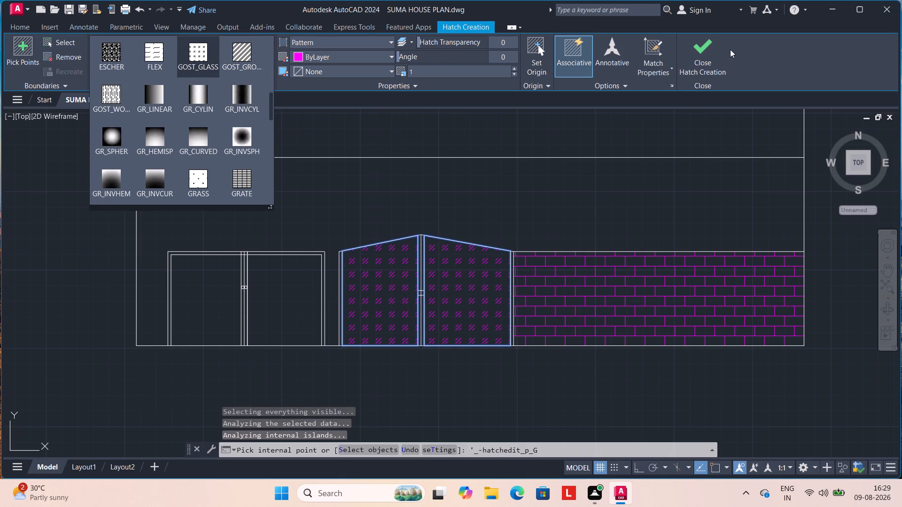
click(707, 52)
Hatch both leaves of the rectangular double door with the EARTH pattern at scale 1.
key(h)
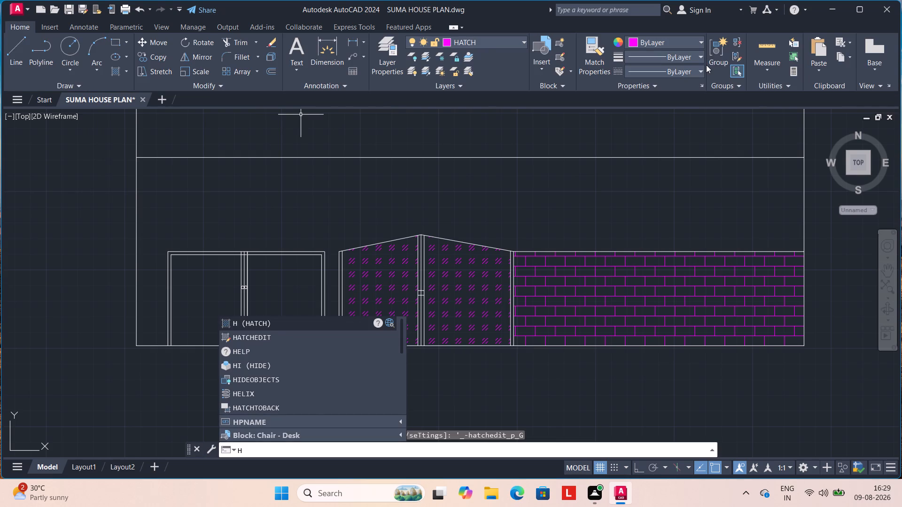
key(Return)
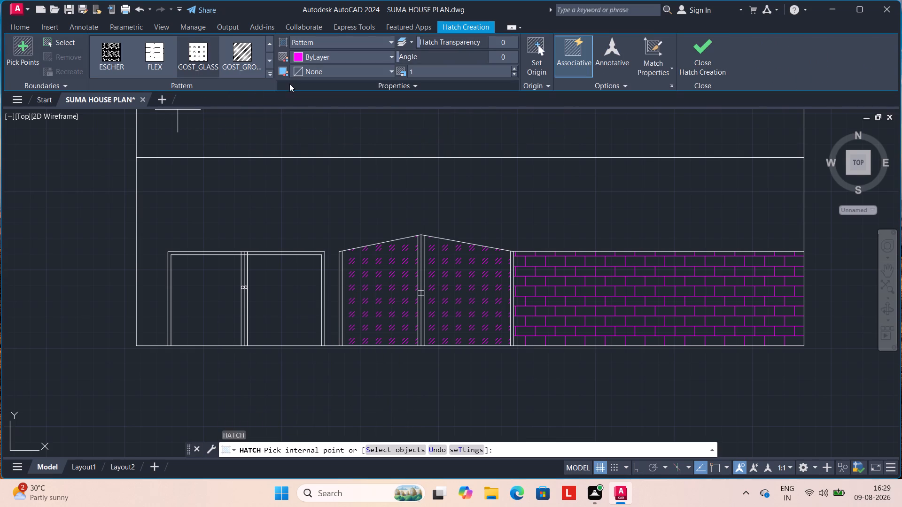
click(271, 76)
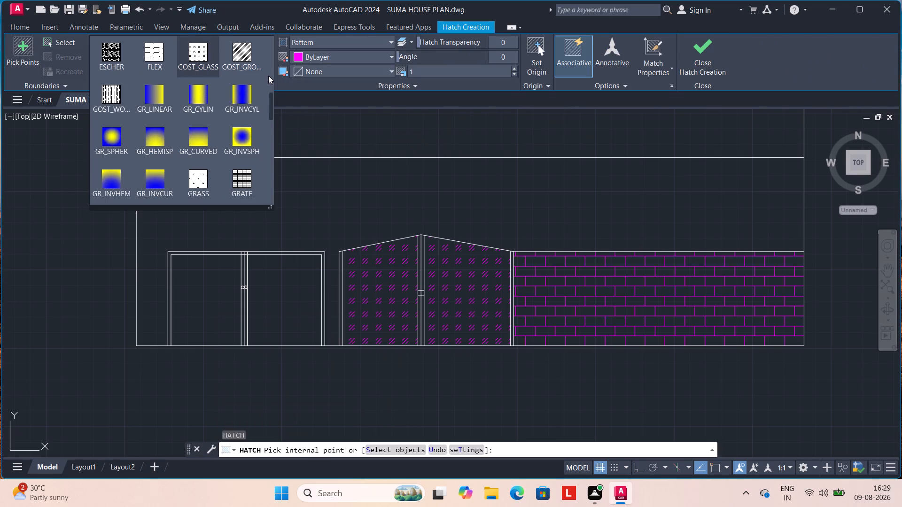
drag(270, 102, 270, 79)
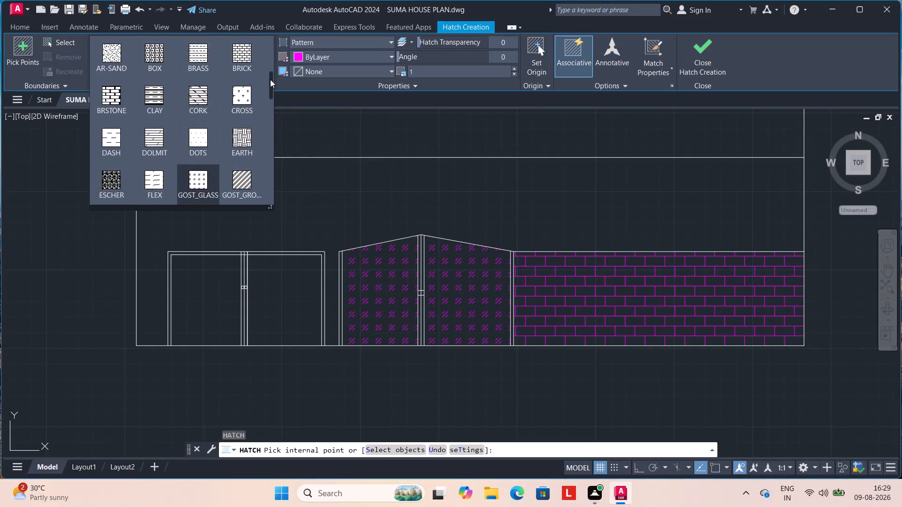
drag(270, 79, 270, 75)
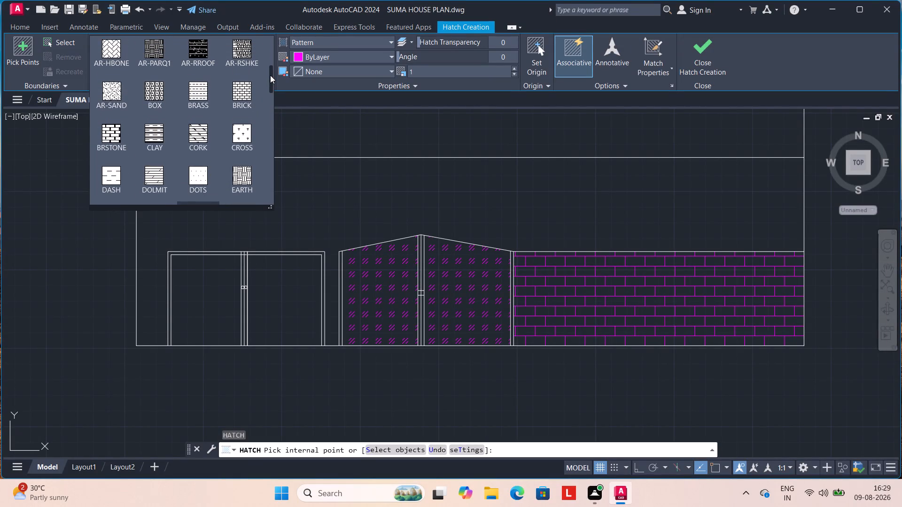
drag(270, 75, 273, 69)
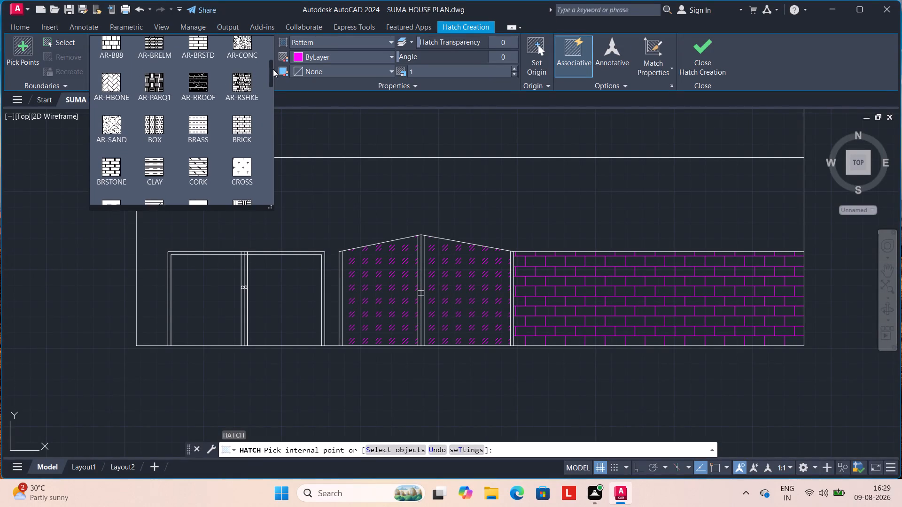
drag(273, 69, 275, 63)
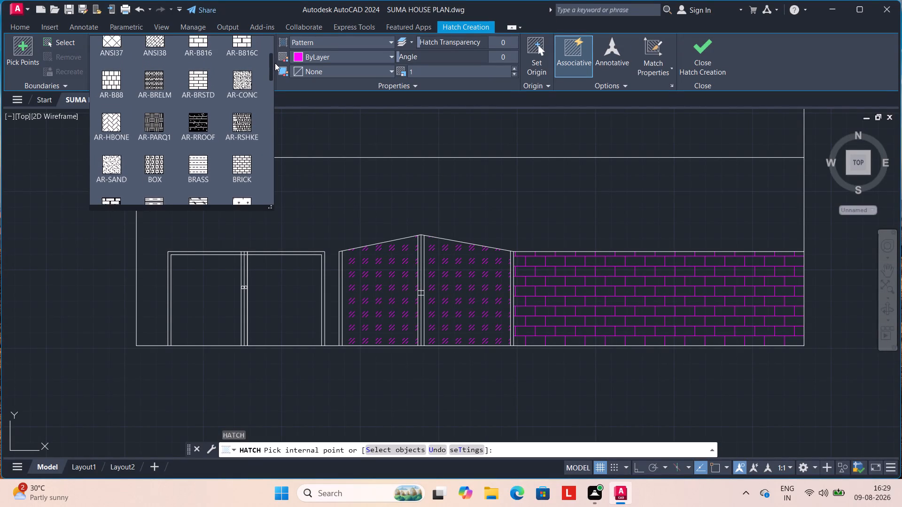
drag(275, 63, 278, 54)
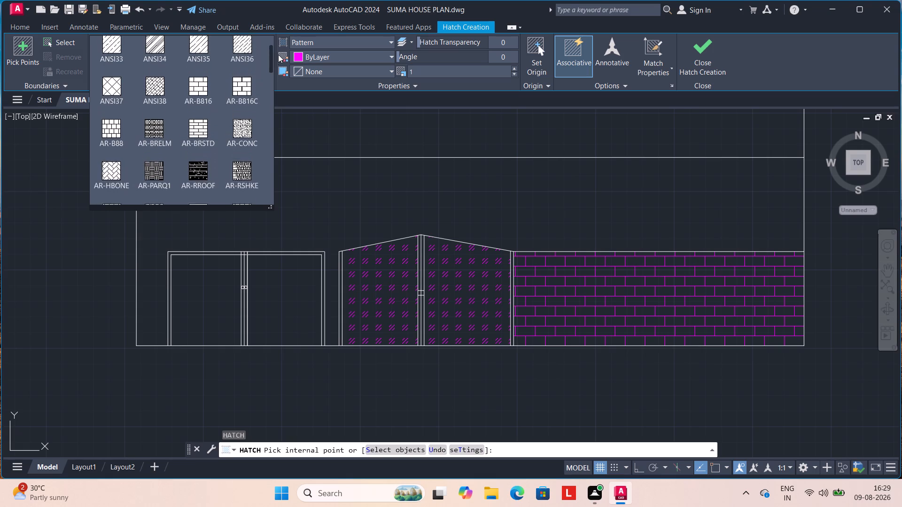
drag(278, 54, 278, 52)
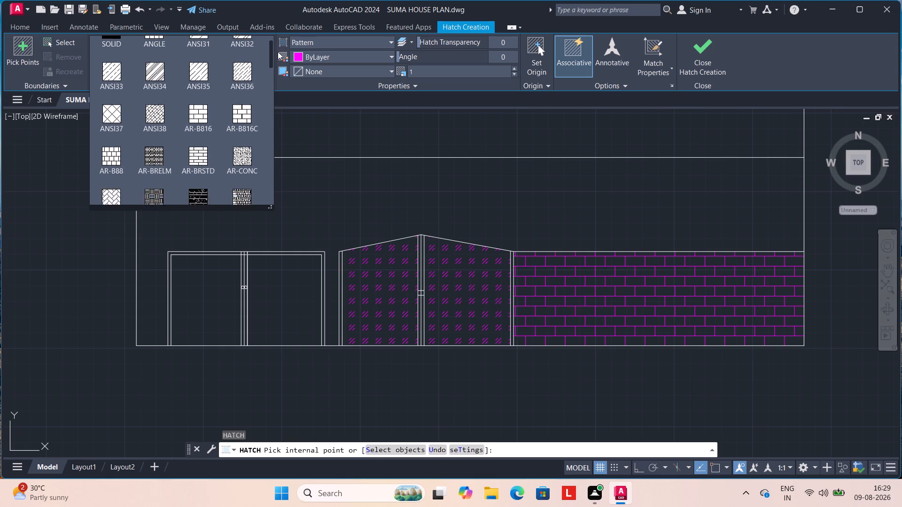
drag(278, 52, 272, 88)
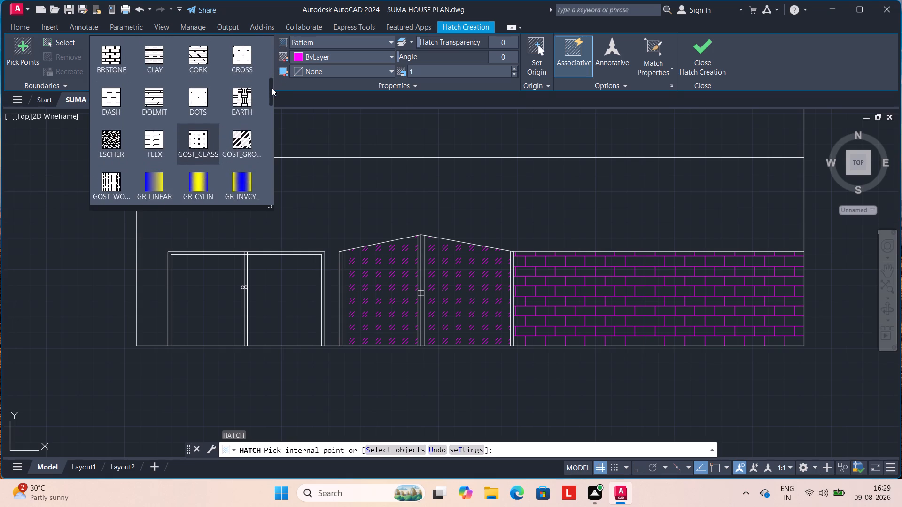
drag(272, 88, 269, 92)
click(251, 79)
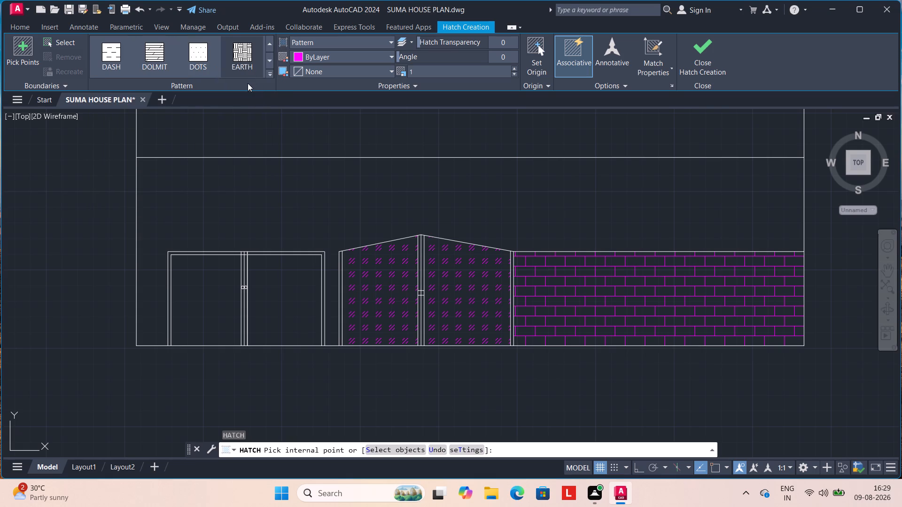
click(209, 294)
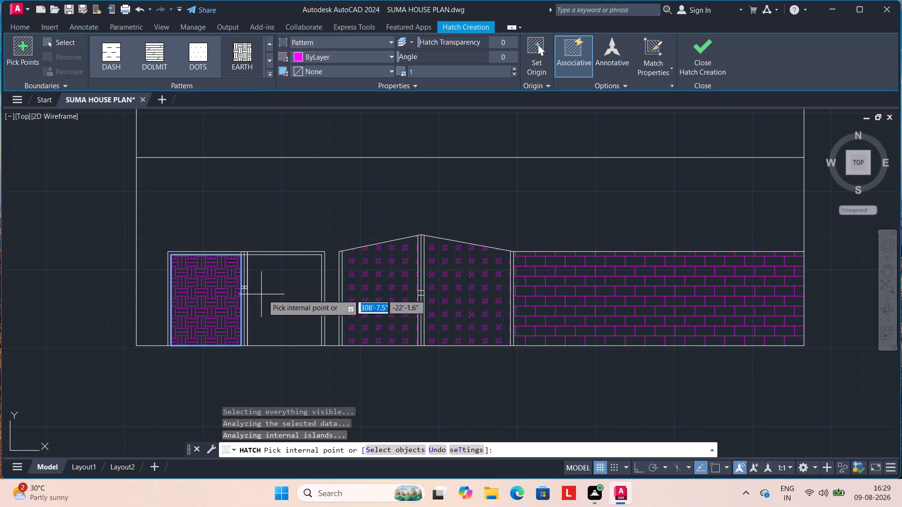
click(278, 294)
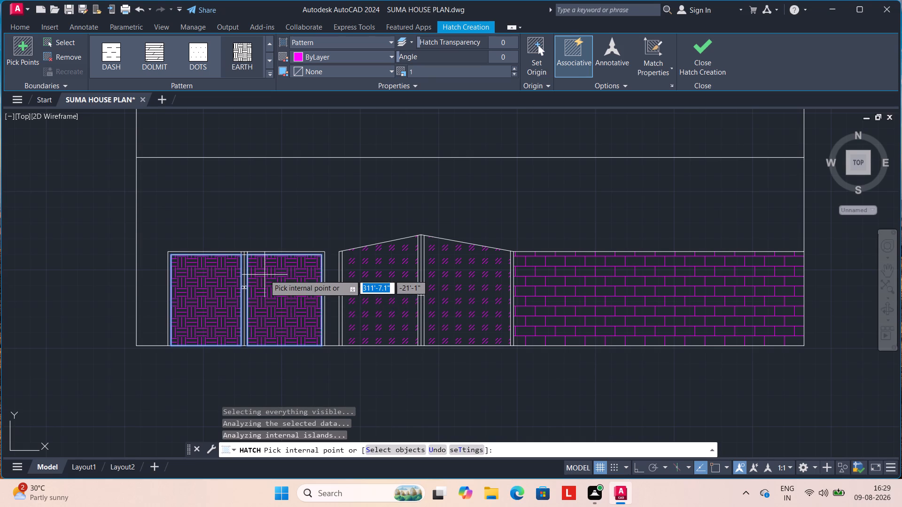
key(Escape)
key(Escape)
key(Escape)
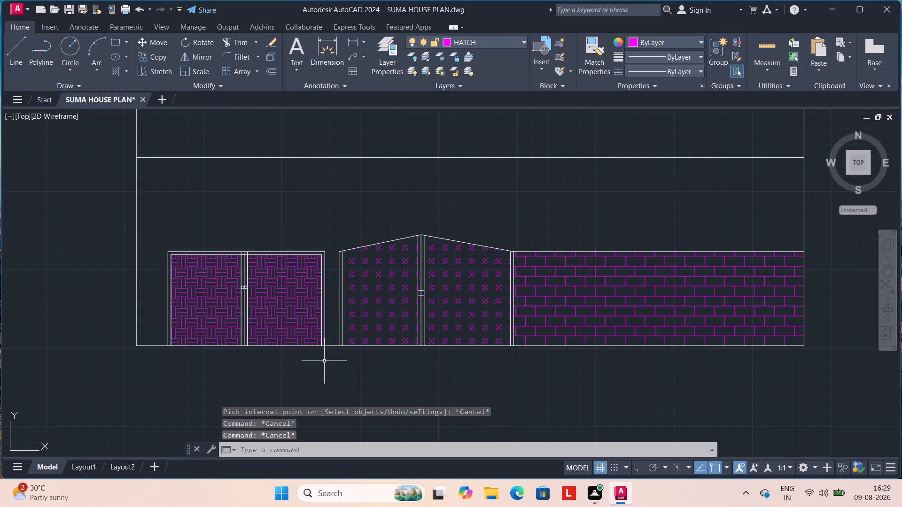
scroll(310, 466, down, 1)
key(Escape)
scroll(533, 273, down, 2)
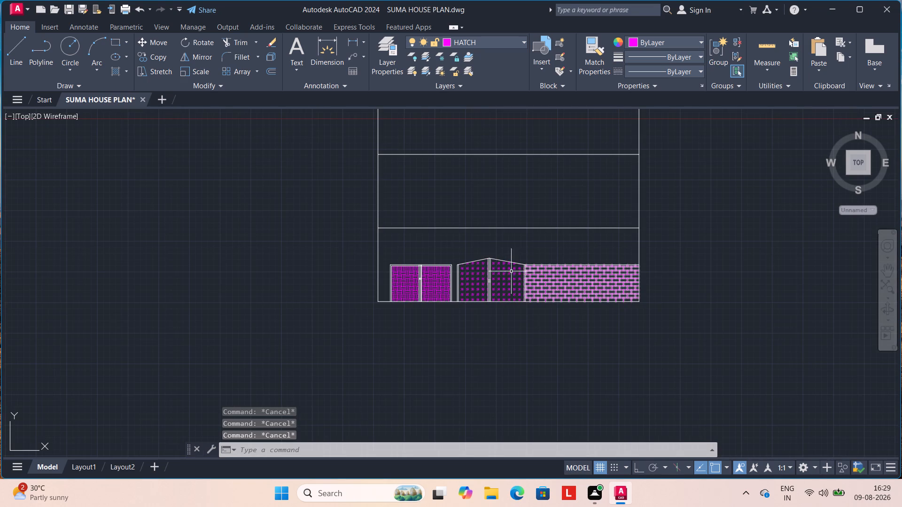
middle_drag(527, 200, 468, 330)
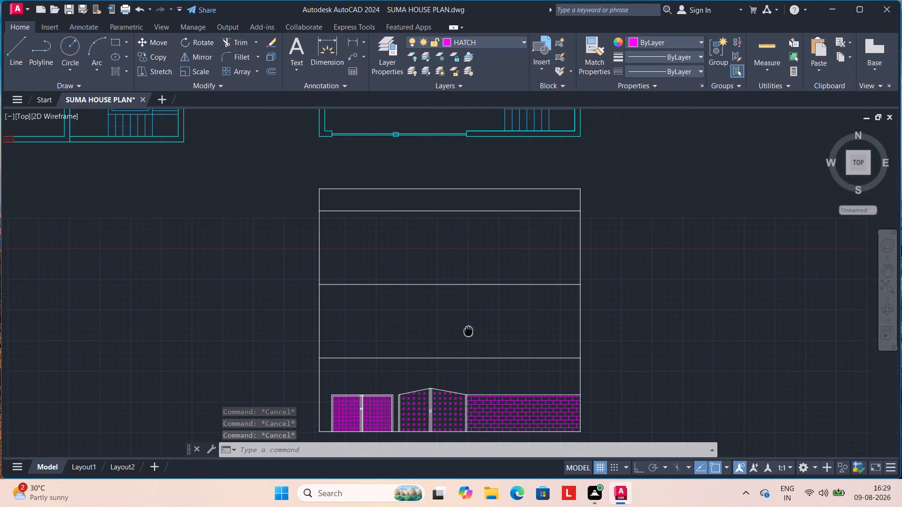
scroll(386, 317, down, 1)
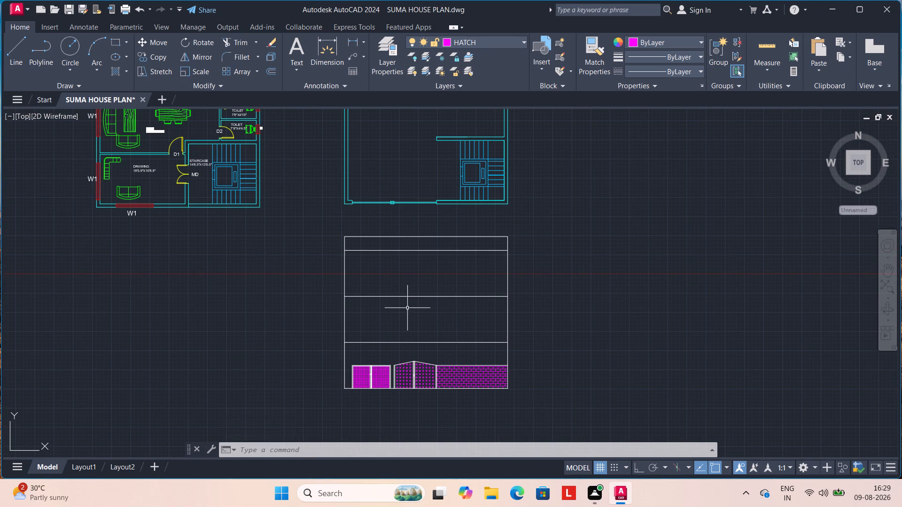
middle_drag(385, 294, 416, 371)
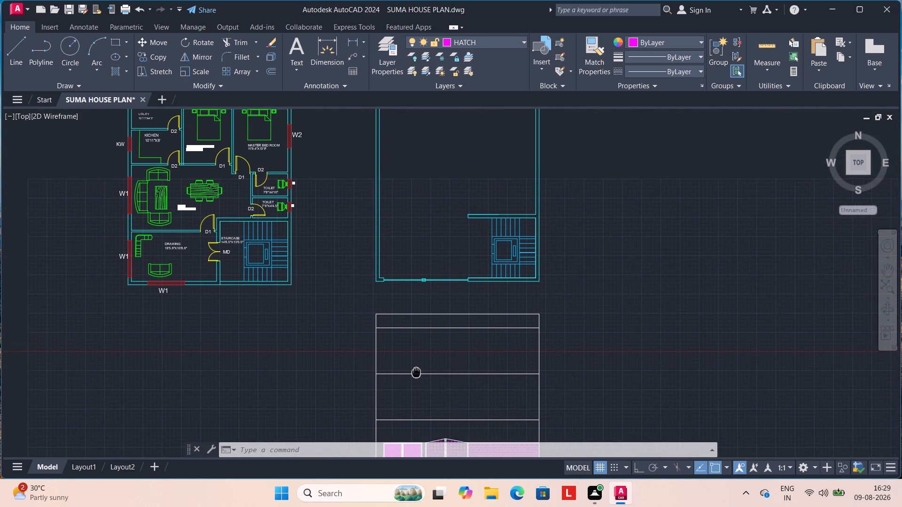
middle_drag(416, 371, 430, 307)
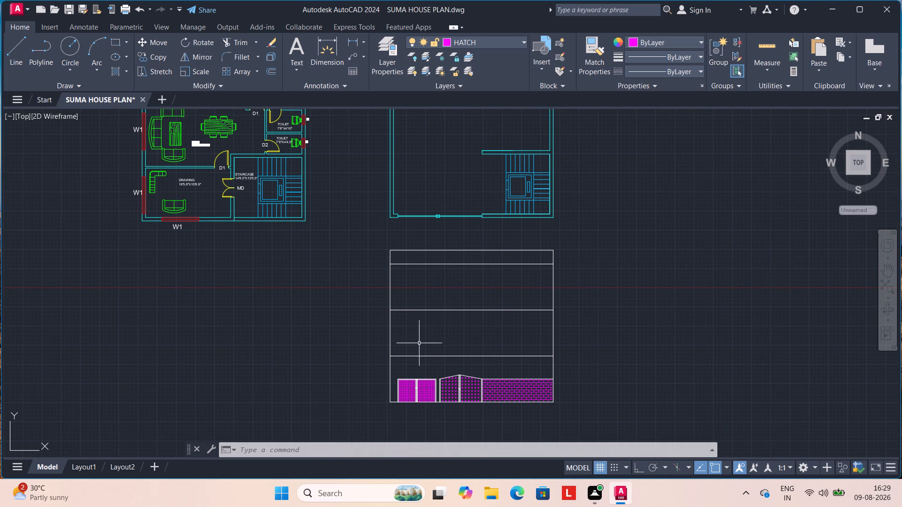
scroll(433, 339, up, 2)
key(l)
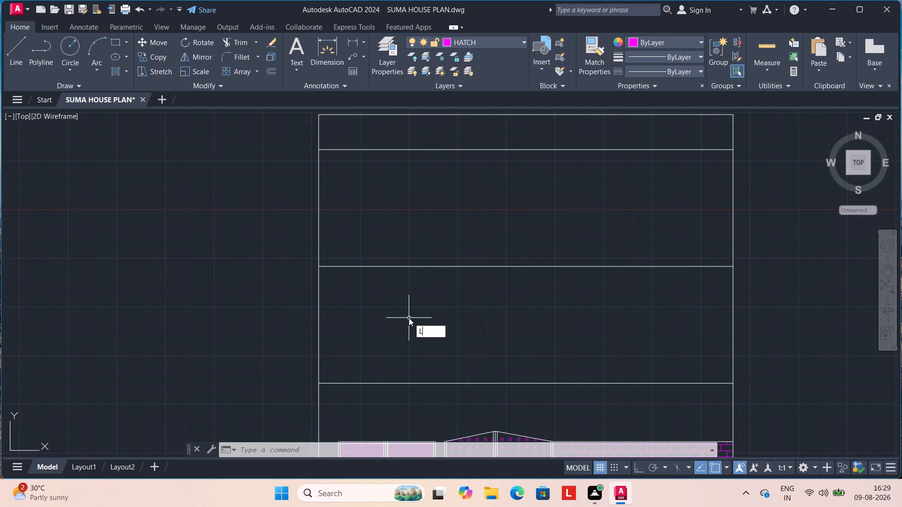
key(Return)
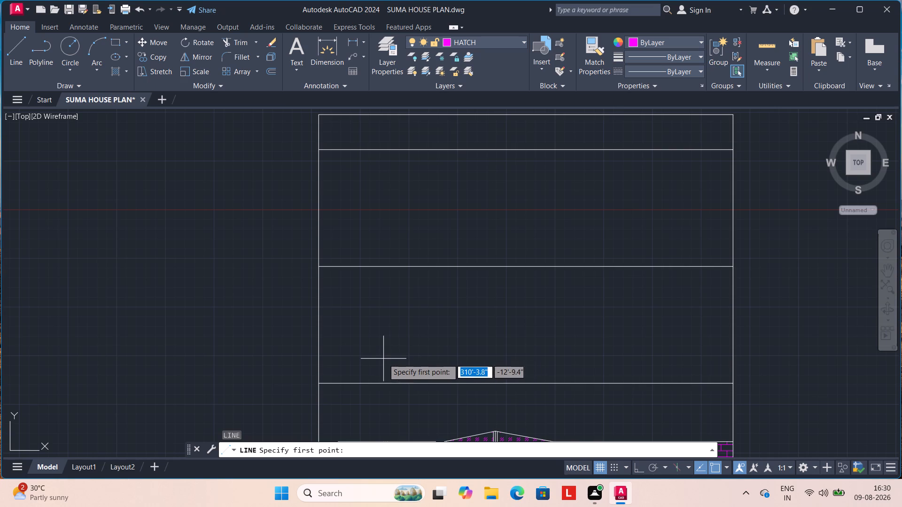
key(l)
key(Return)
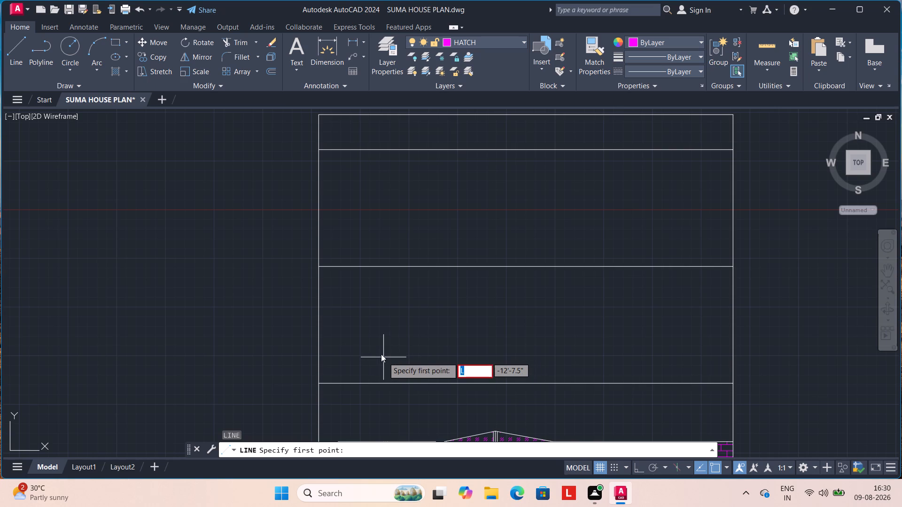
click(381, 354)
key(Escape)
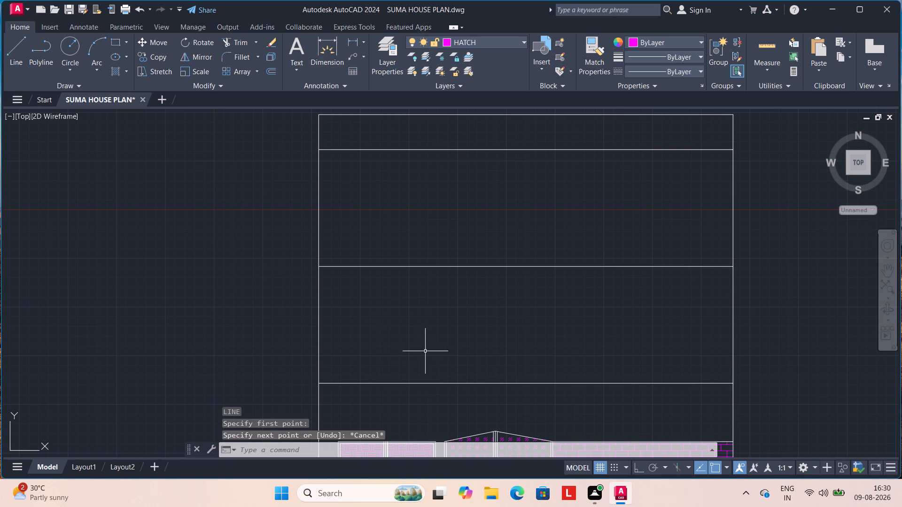
Make Defpoints the current layer.
click(524, 43)
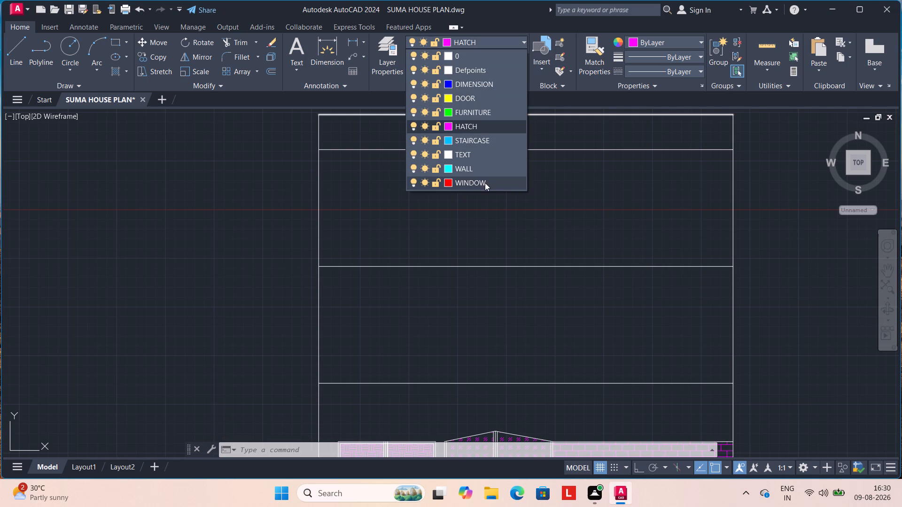
click(473, 72)
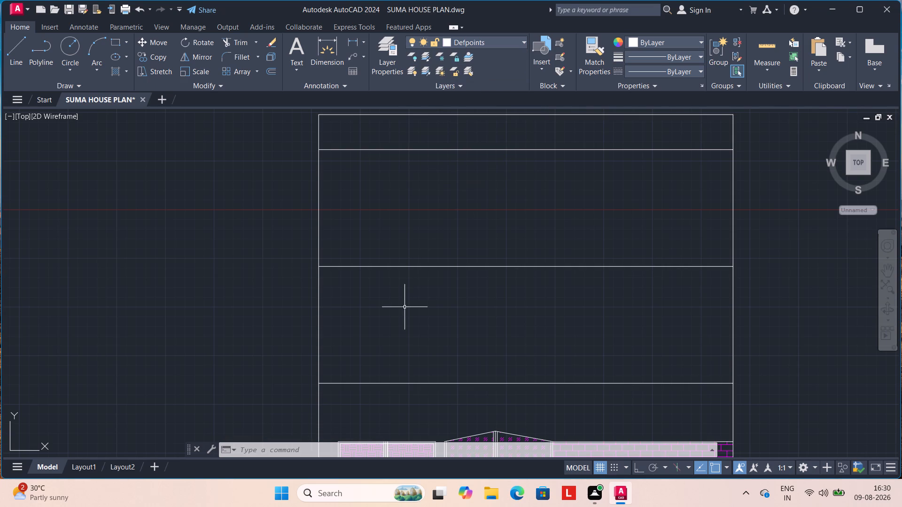
Draw a 3' nearly horizontal line running east, near the west end of the storey directly above the doors.
key(l)
key(Return)
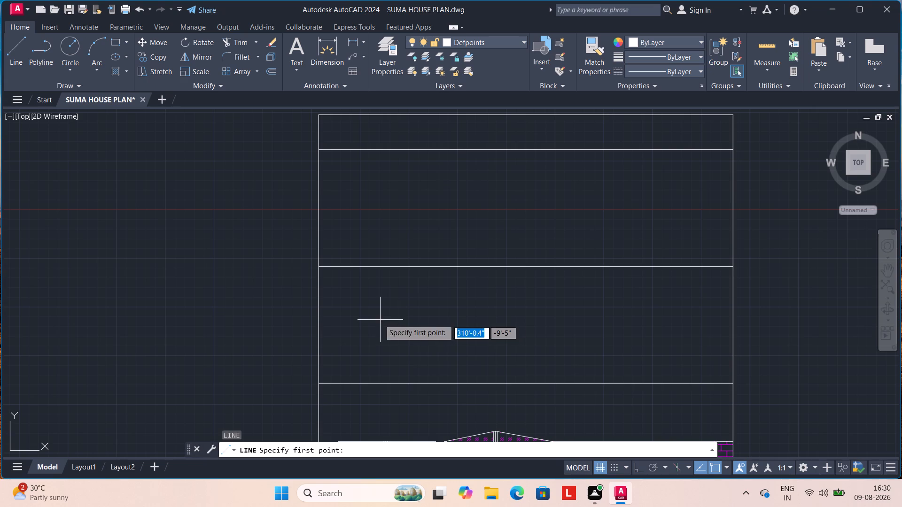
click(377, 355)
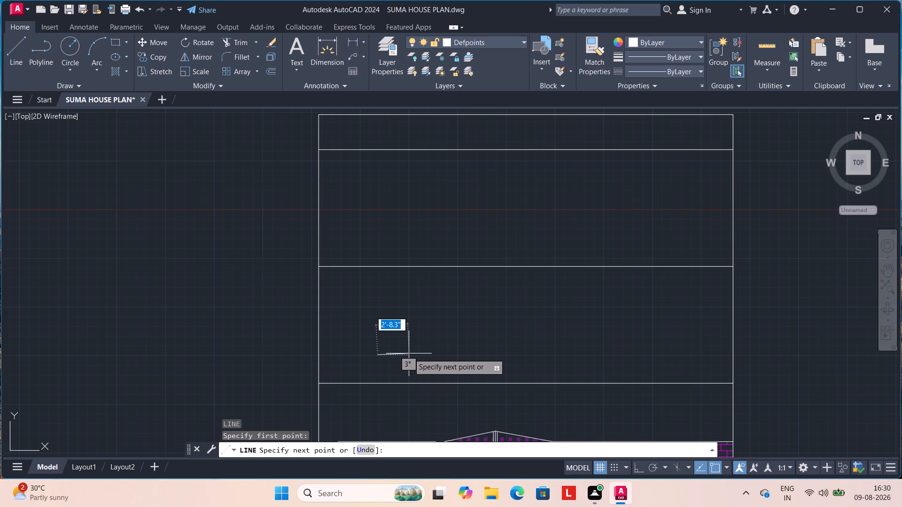
key(3)
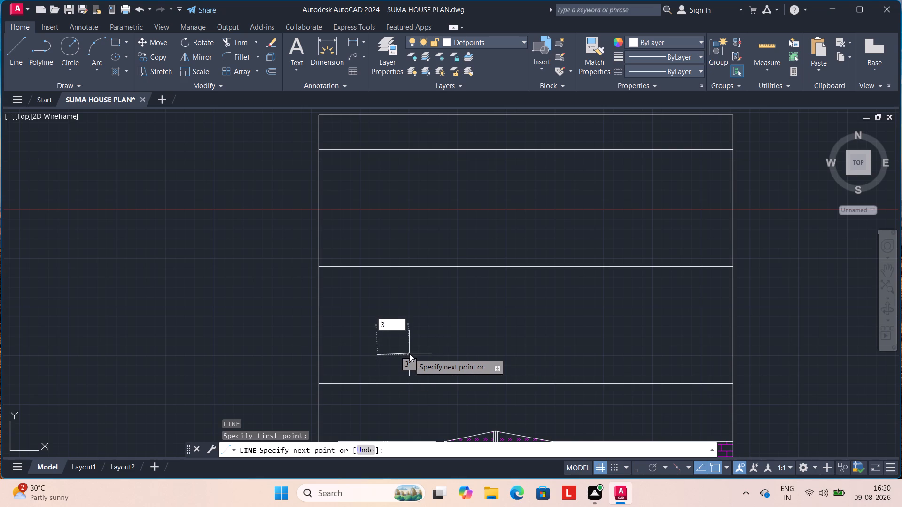
key(apostrophe)
key(Return)
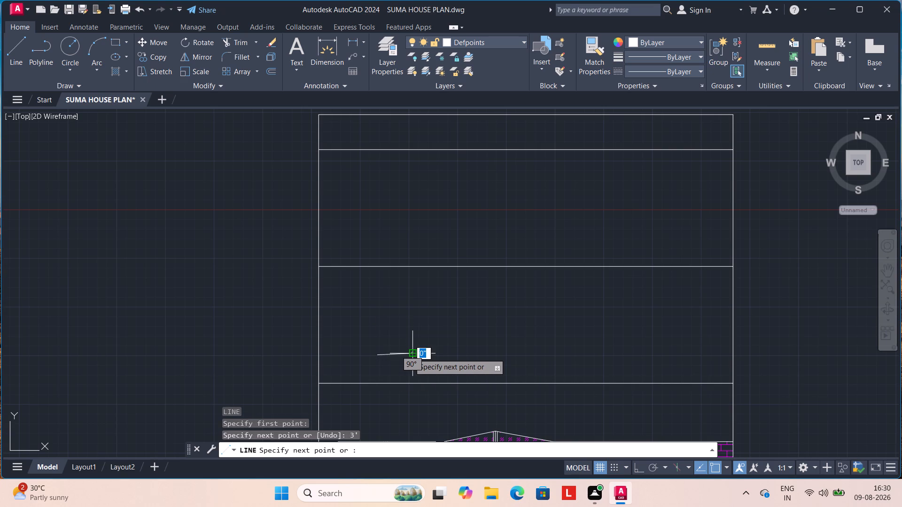
key(Escape)
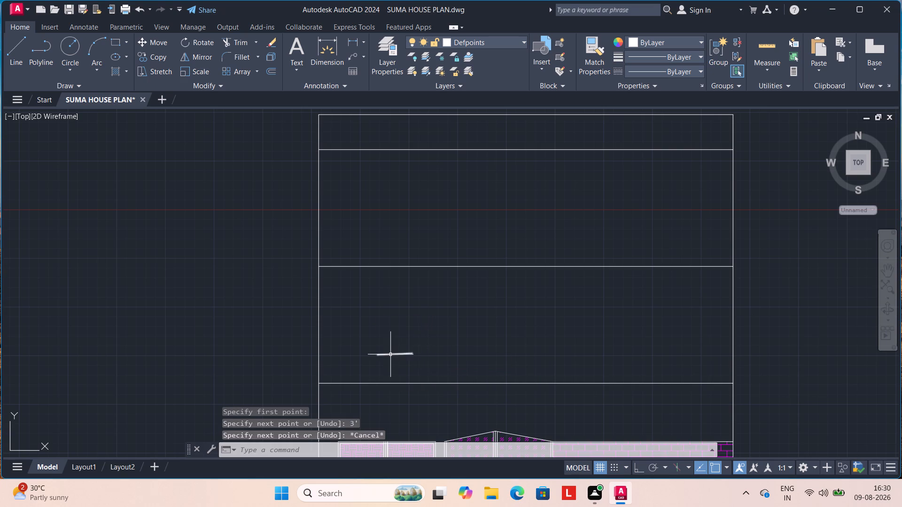
Erase the slightly slanted 3' line near the west end of the storey above the doors.
scroll(390, 354, up, 2)
click(399, 353)
key(Delete)
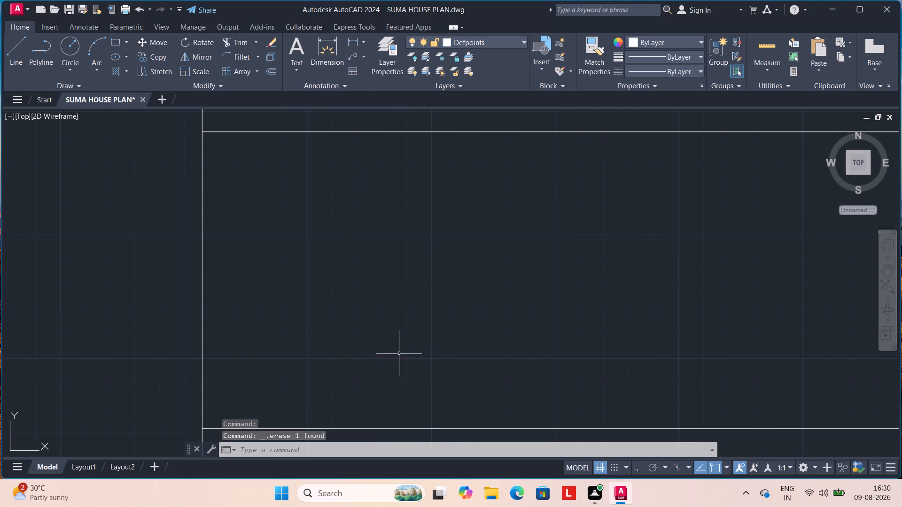
Draw a 3' horizontal line running east, near the west end of the storey above the doors.
key(l)
key(Return)
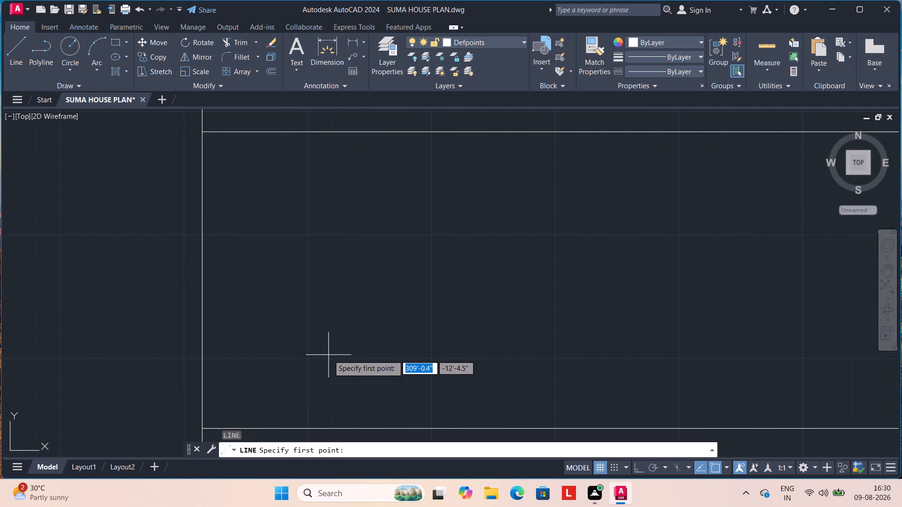
click(331, 358)
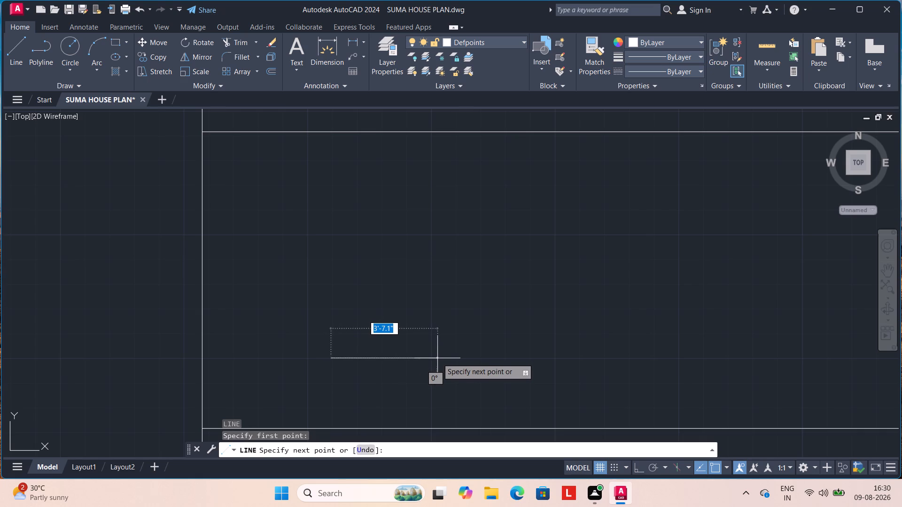
key(3)
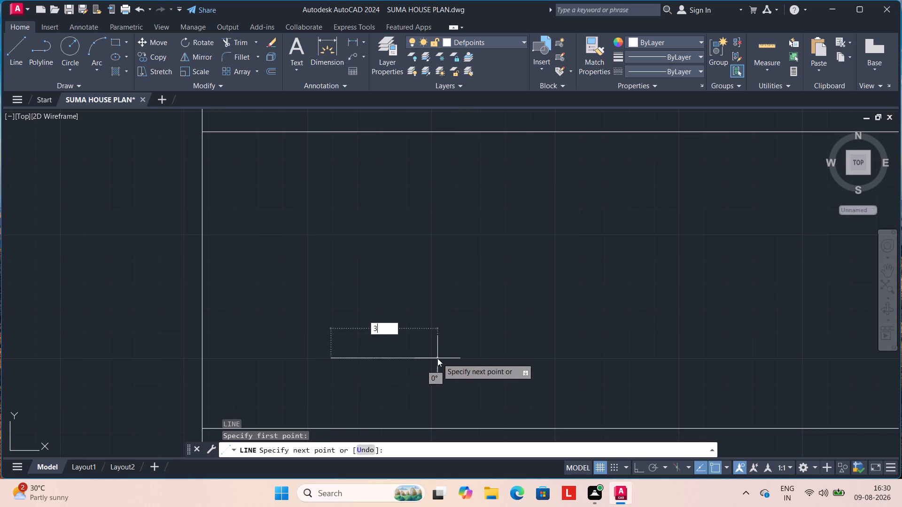
key(apostrophe)
key(Return)
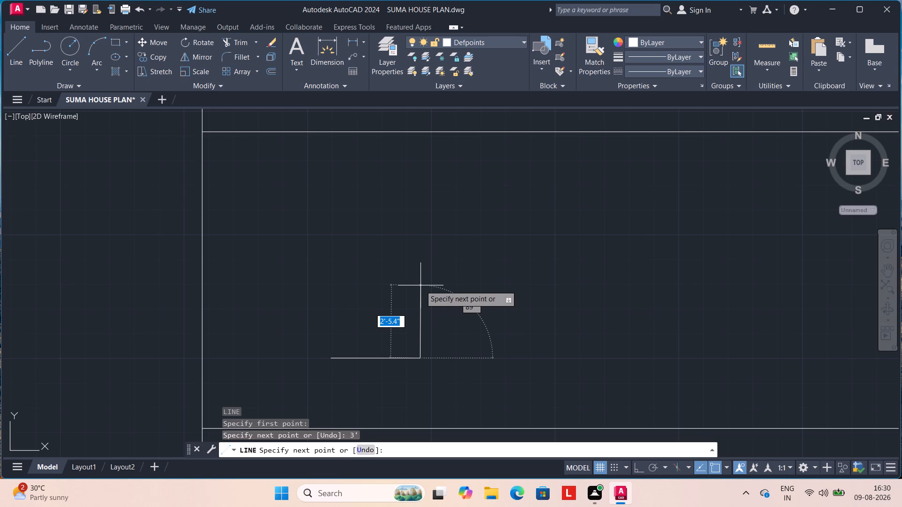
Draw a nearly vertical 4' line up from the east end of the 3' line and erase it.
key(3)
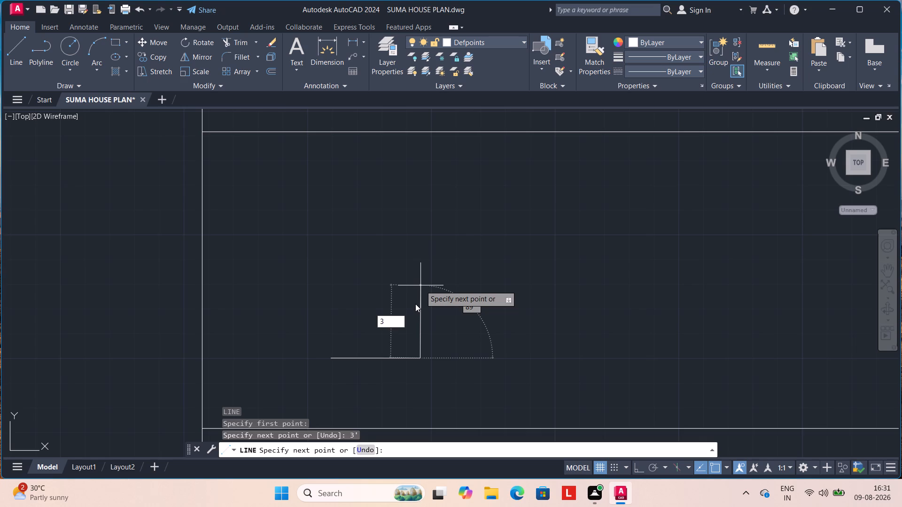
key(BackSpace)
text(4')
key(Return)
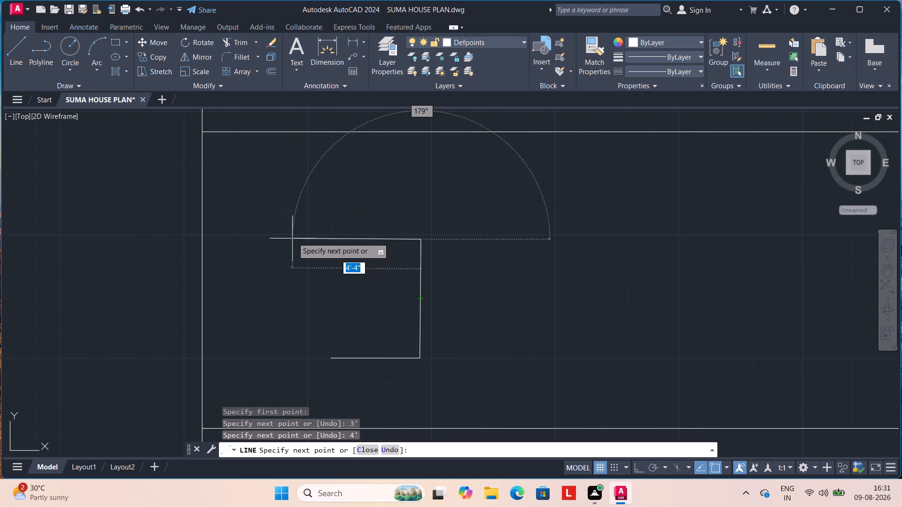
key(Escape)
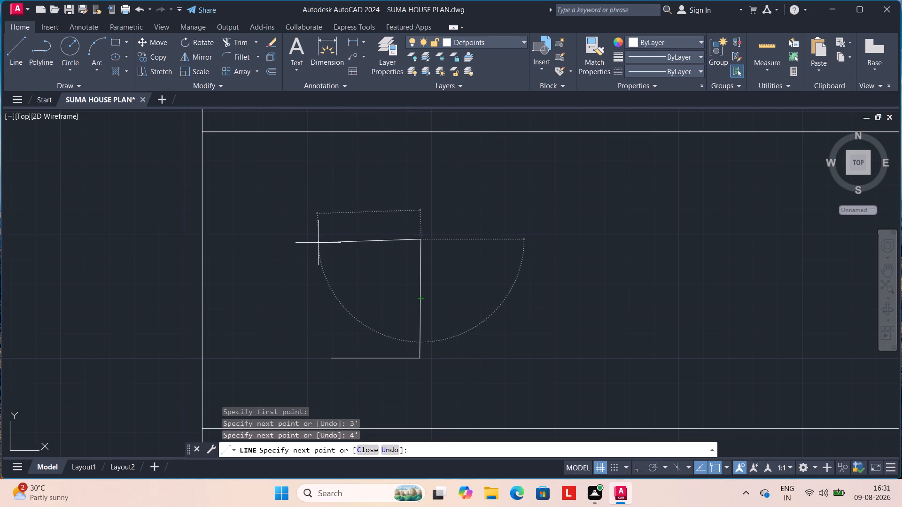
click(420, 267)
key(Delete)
Draw the east, top and west sides on the 3' base line, forming a rectangle about 2' high.
key(l)
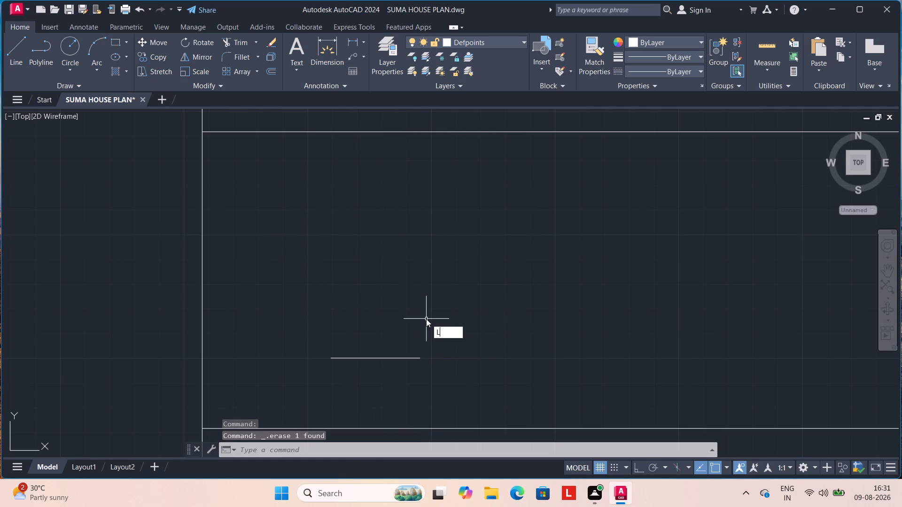
key(Return)
click(419, 355)
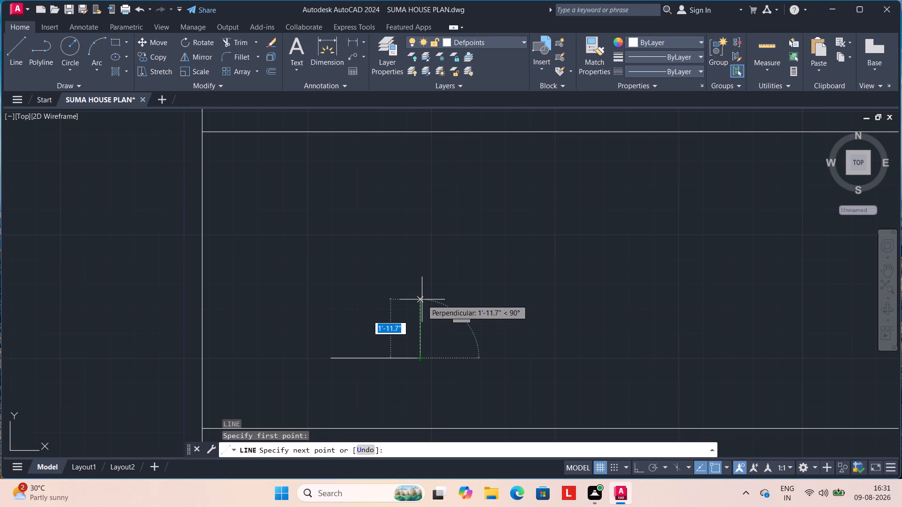
click(422, 300)
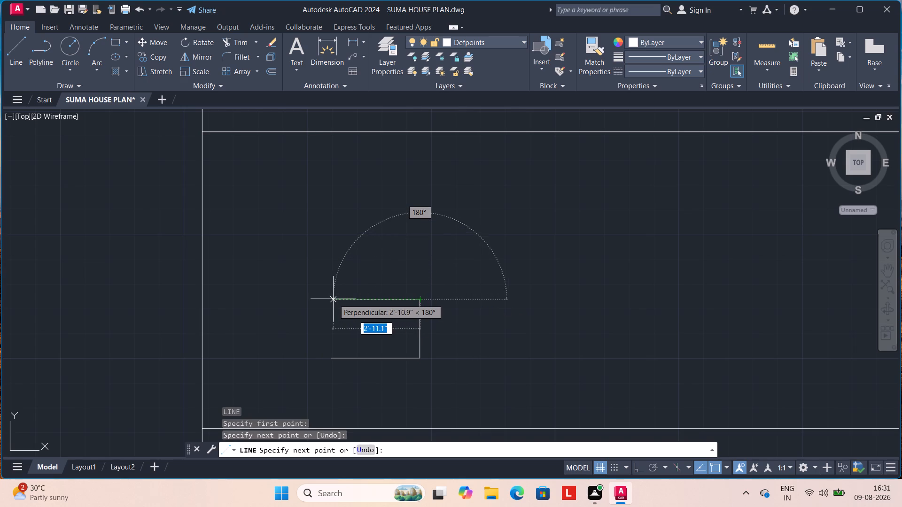
click(328, 299)
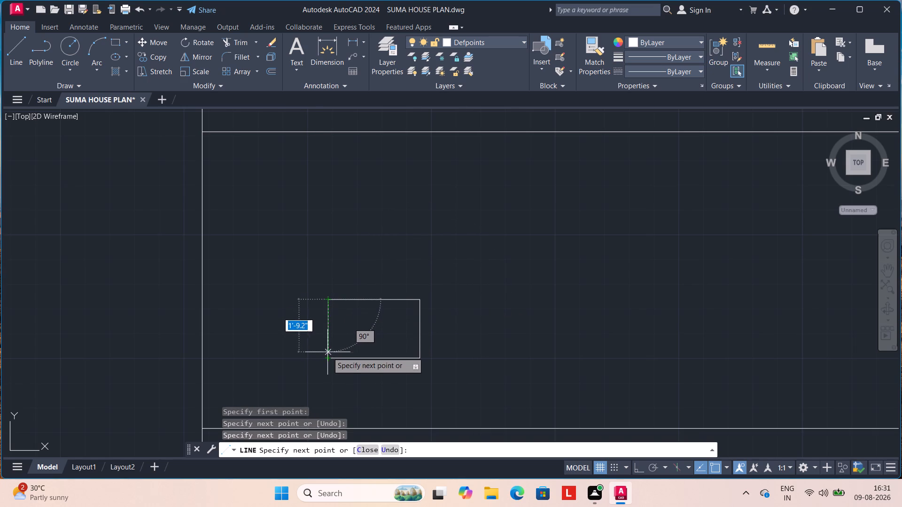
key(Escape)
key(l)
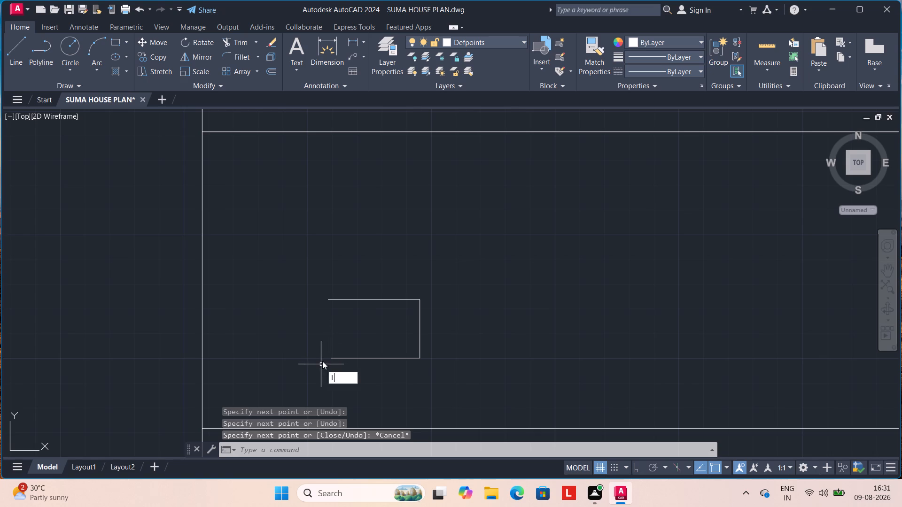
key(Return)
drag(330, 354, 333, 349)
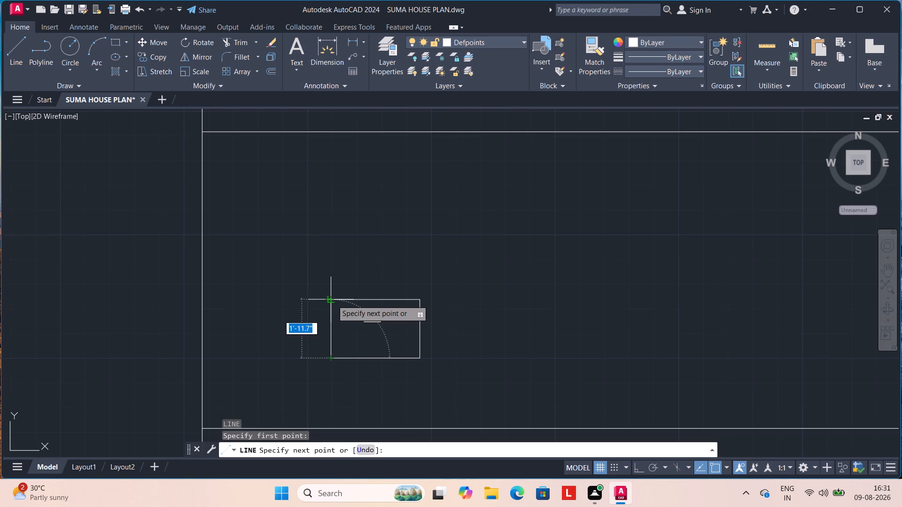
click(332, 300)
key(Escape)
Trim the short end of the top line that overhangs the rectangle's west side.
scroll(320, 301, up, 2)
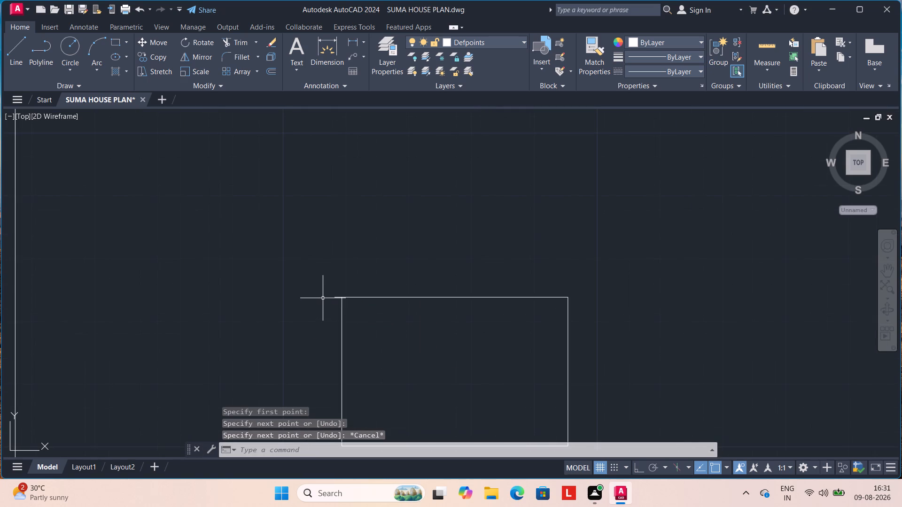
text(TR)
key(Return)
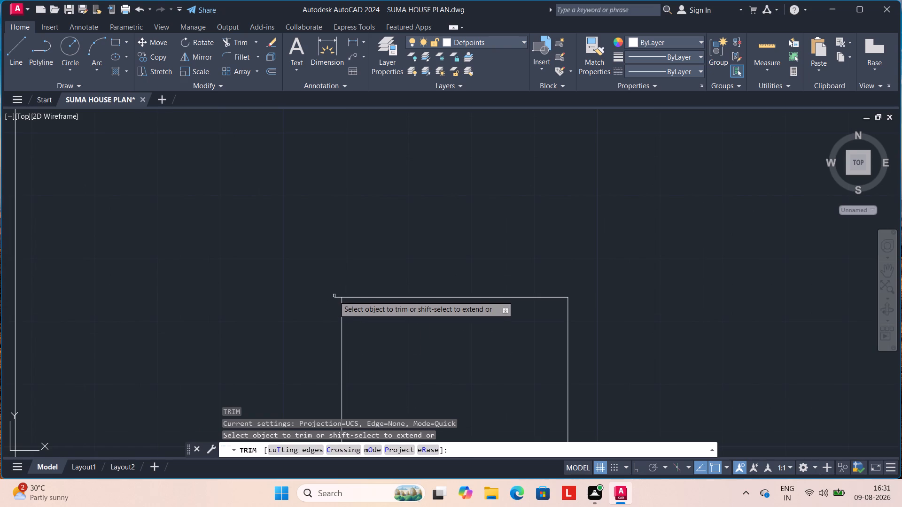
click(334, 297)
scroll(334, 285, down, 2)
key(Escape)
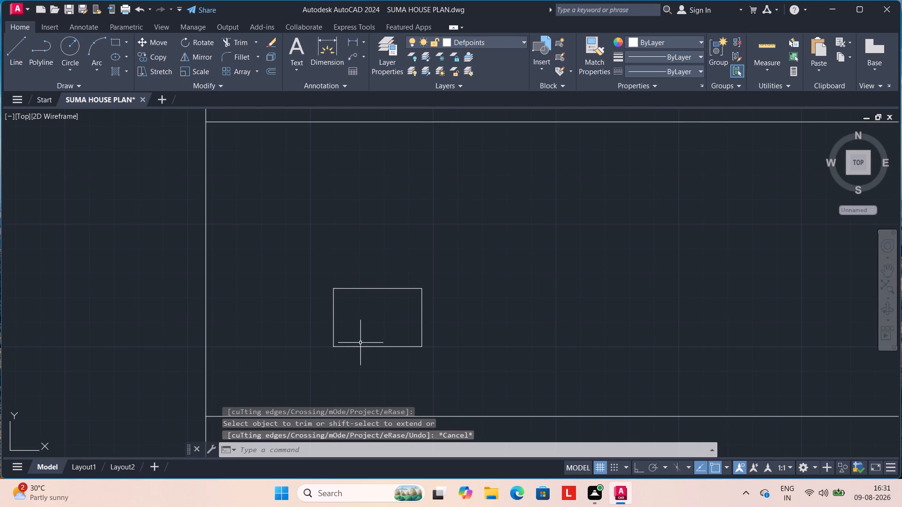
Draw two vertical lines from the top to the bottom edge, dividing the rectangle into three panels.
scroll(343, 290, up, 1)
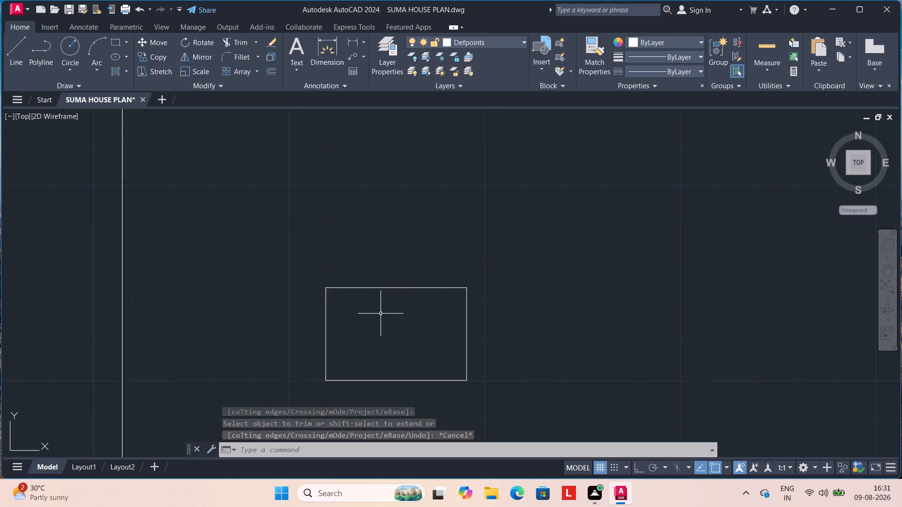
key(l)
key(Return)
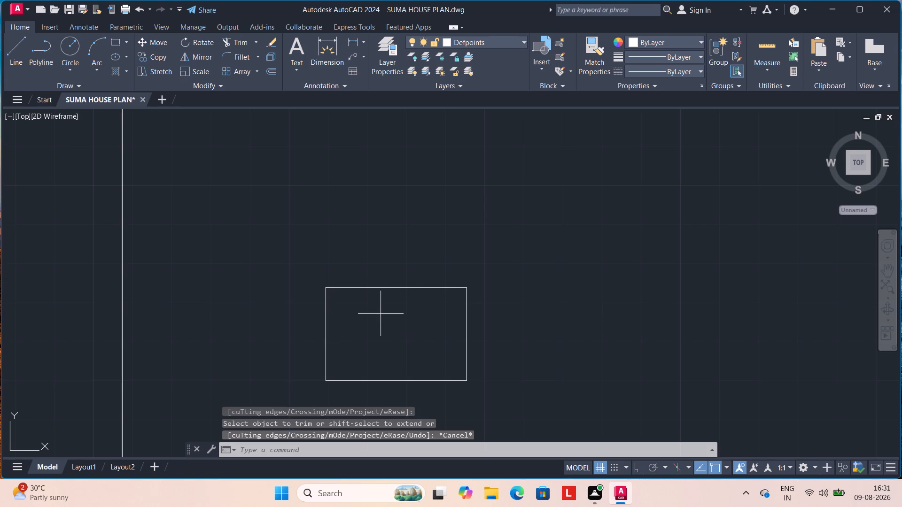
click(360, 288)
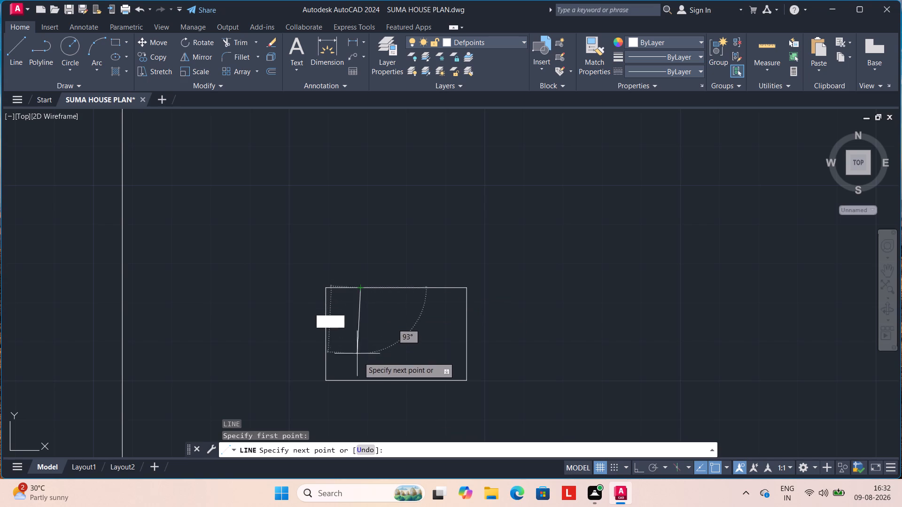
click(361, 381)
key(Escape)
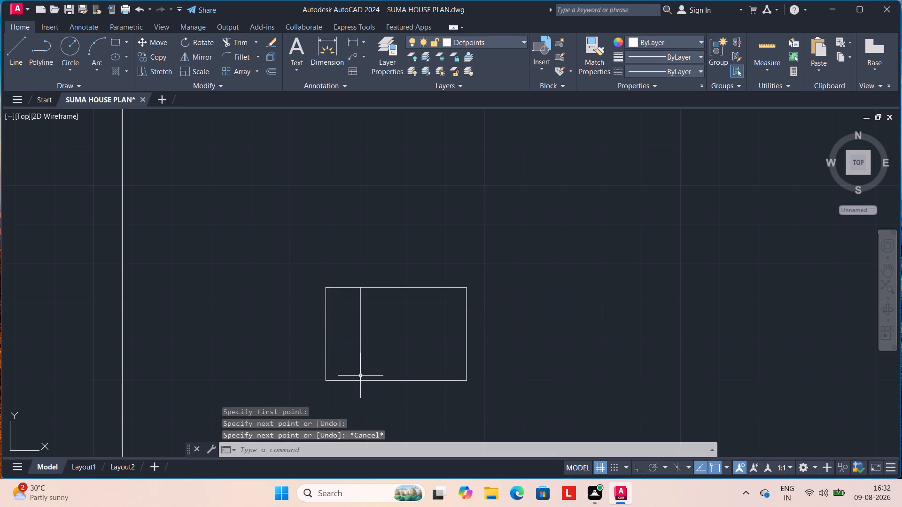
key(l)
key(Return)
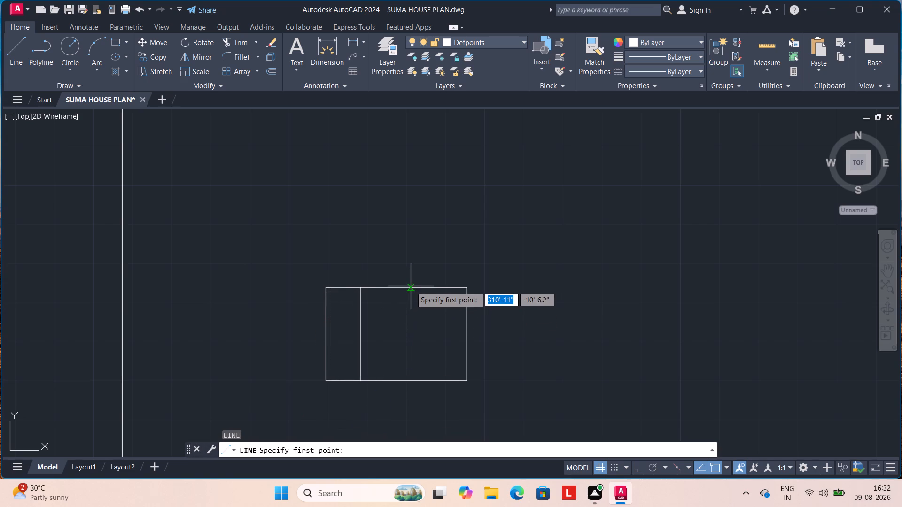
click(412, 288)
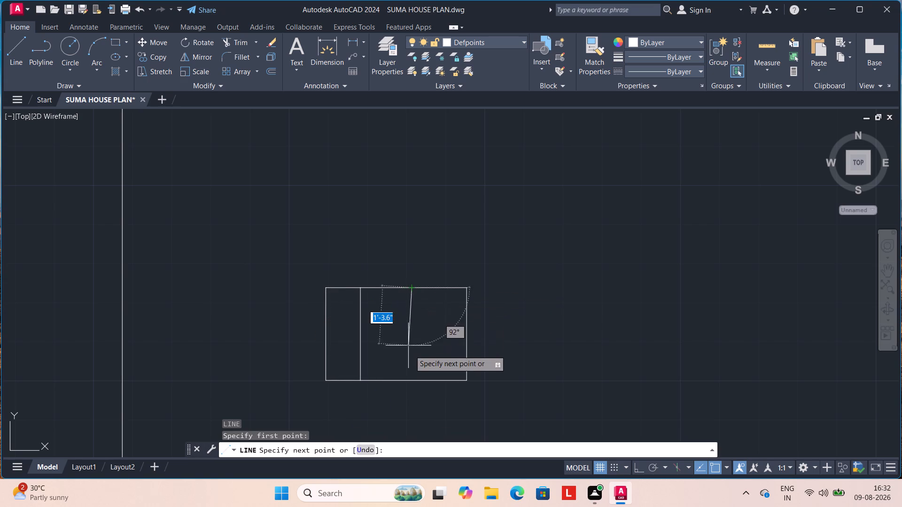
click(412, 381)
key(Escape)
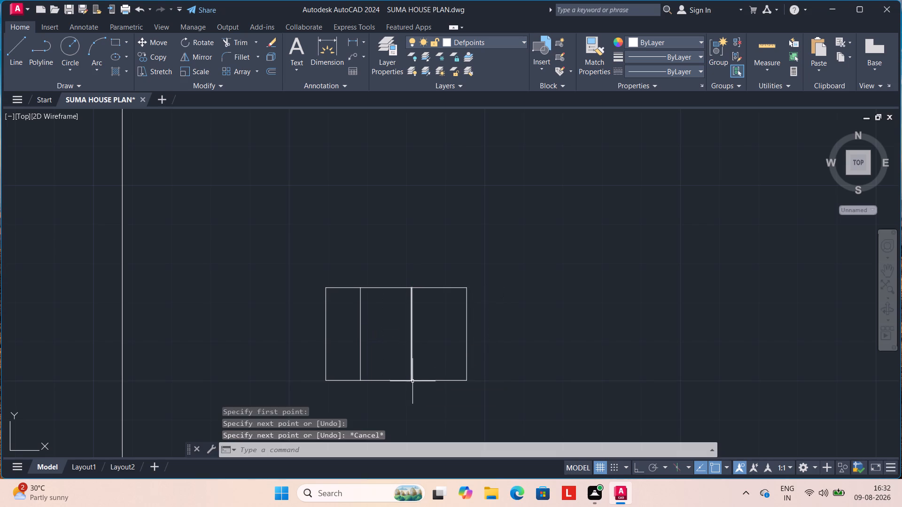
Draw a band about 3'-5.5" long and 3.7" high on top of the panelled rectangle, overhanging it at both ends.
key(l)
key(Return)
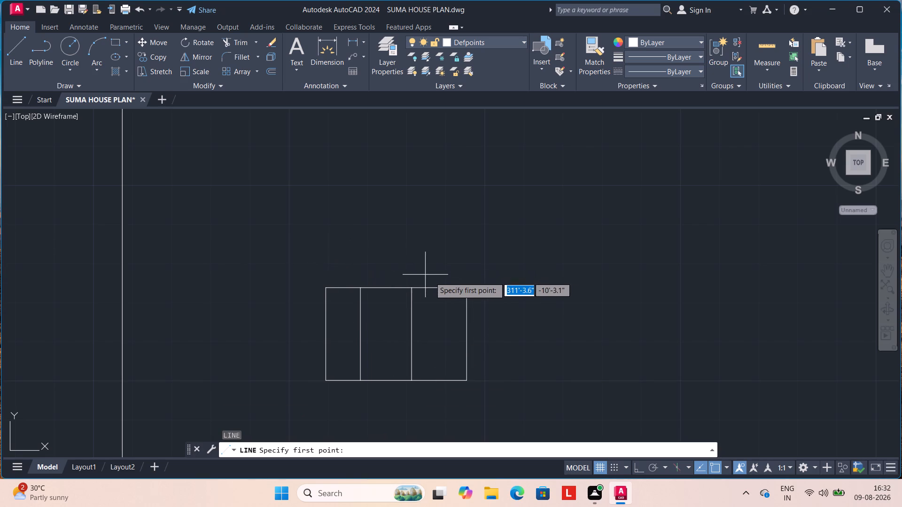
click(464, 287)
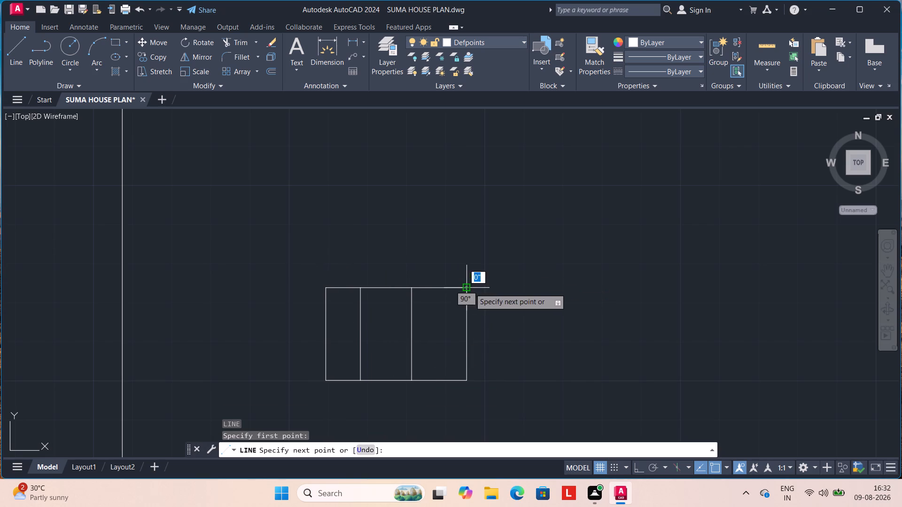
click(476, 288)
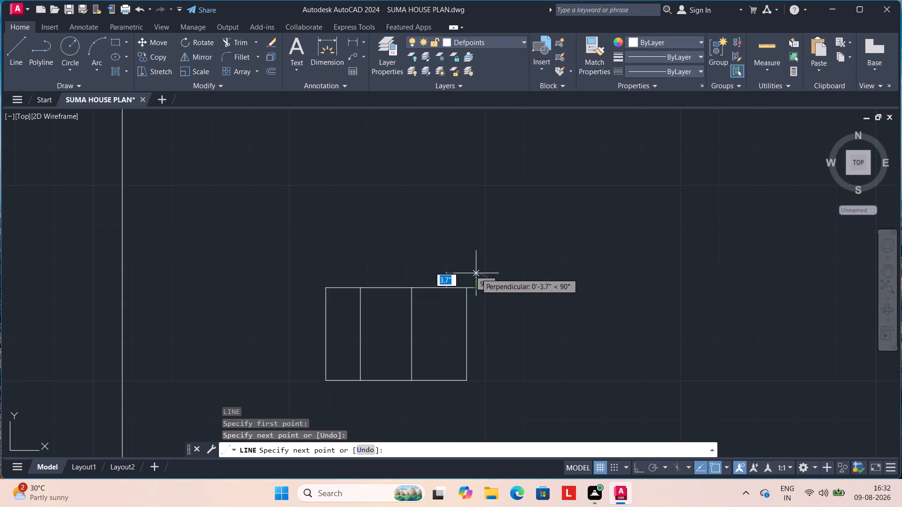
click(476, 273)
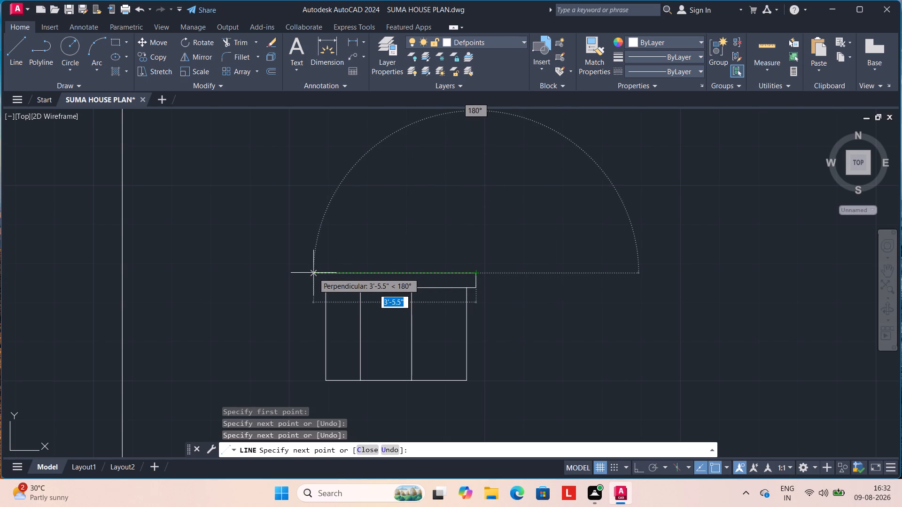
click(313, 273)
click(313, 289)
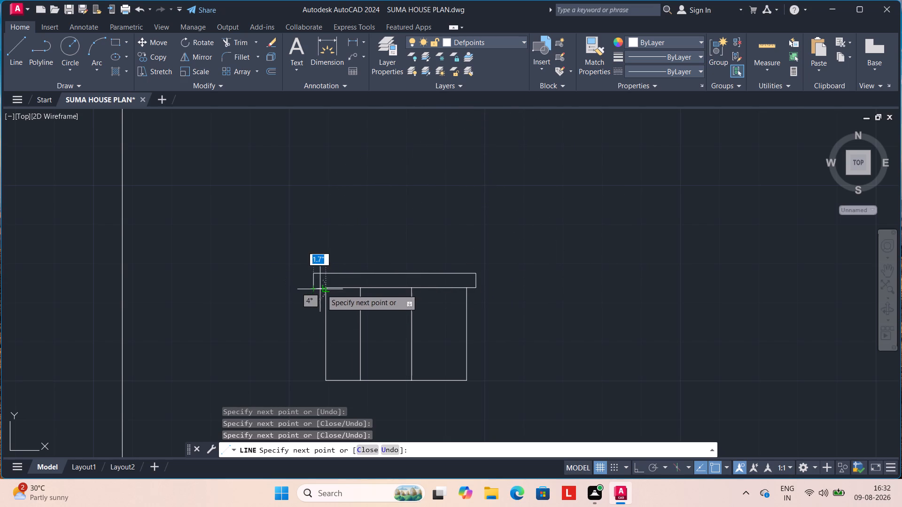
click(327, 288)
key(Escape)
Erase the short, slightly slanted underside line at the band's west overhang.
scroll(308, 298, down, 1)
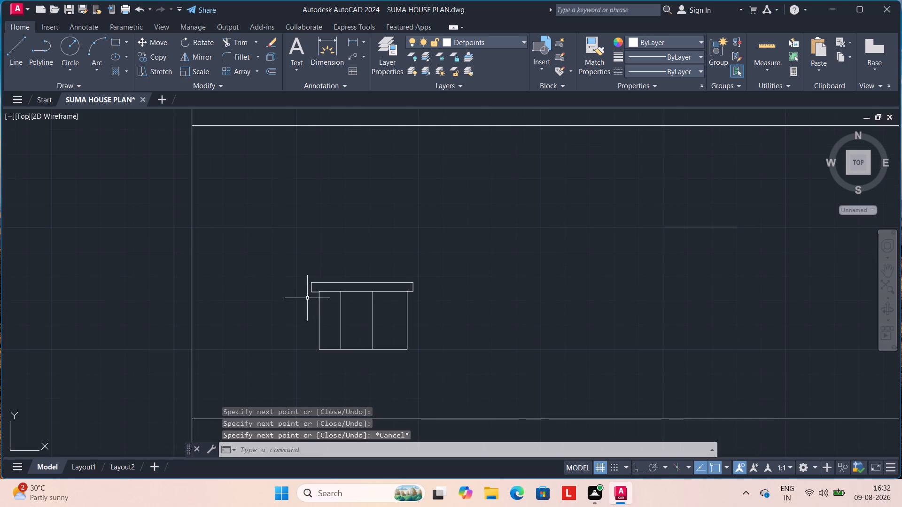
scroll(306, 296, up, 3)
click(328, 279)
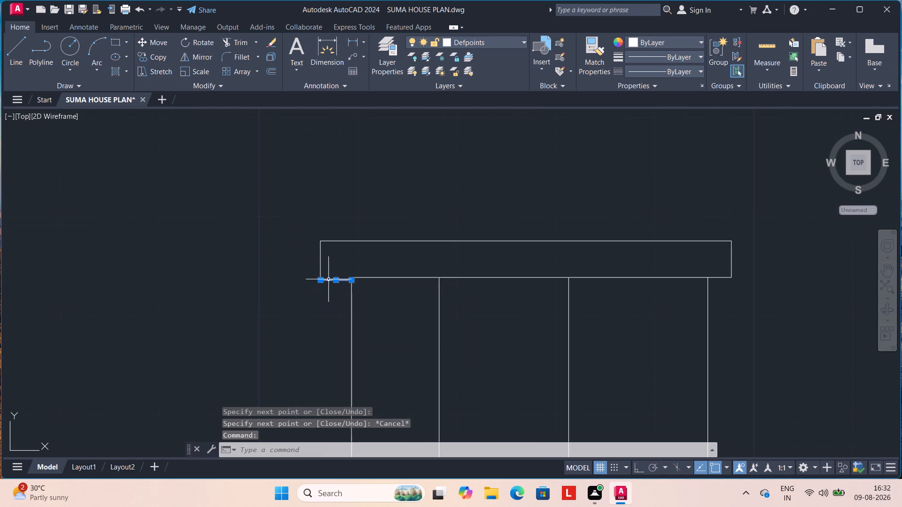
key(Delete)
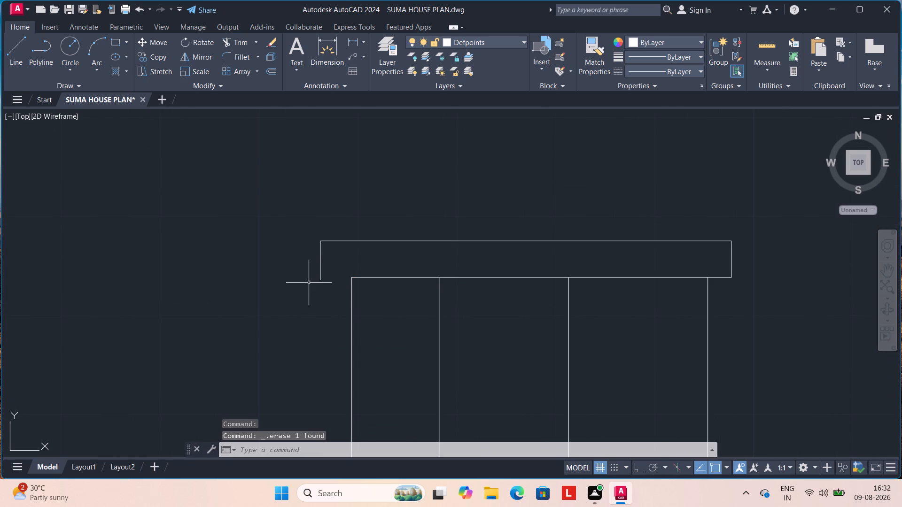
Draw a horizontal line about 3.1" long from the panelled rectangle's top west corner, closing the band's underside at its west overhang.
key(l)
key(Return)
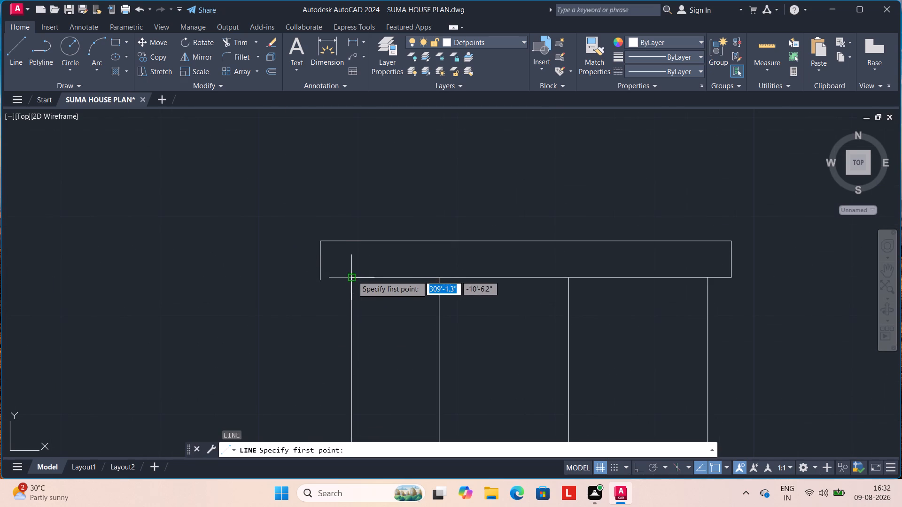
click(353, 276)
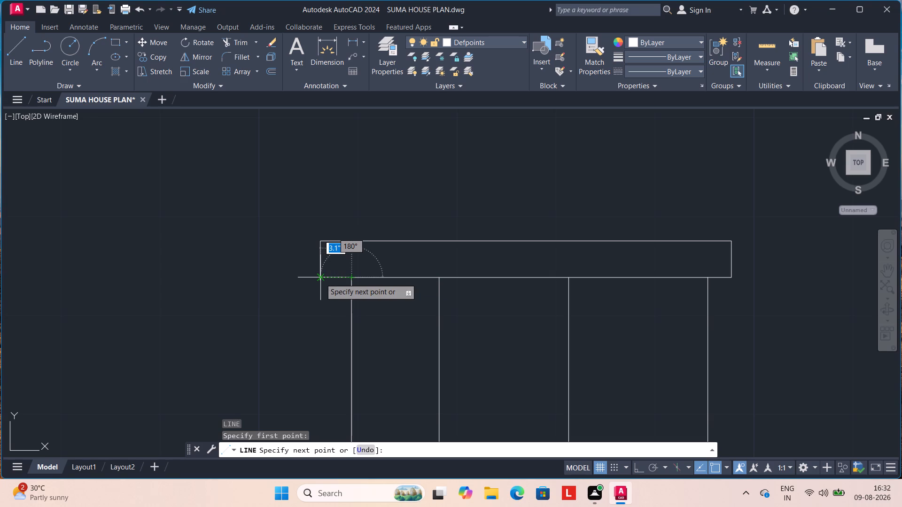
click(320, 278)
key(Escape)
Trim the short end of the band's west vertical edge that extends below its underside.
scroll(334, 289, up, 3)
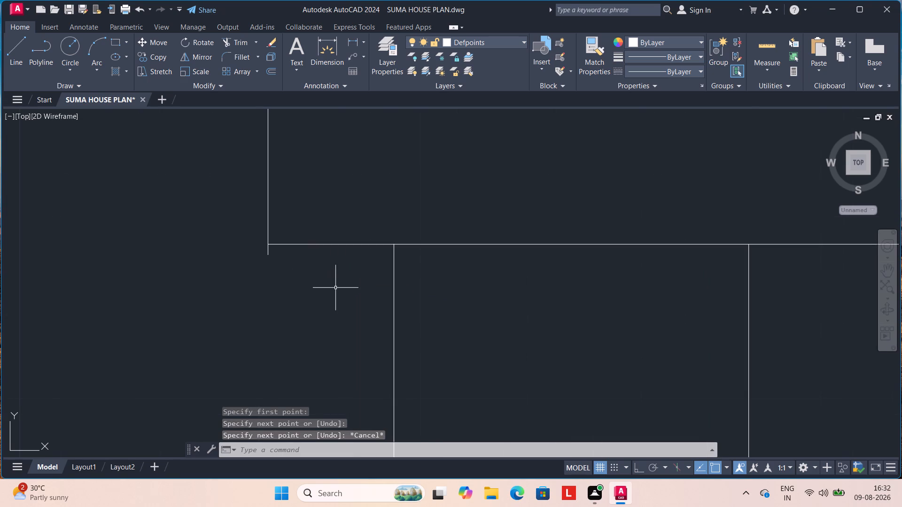
text(TR)
key(Return)
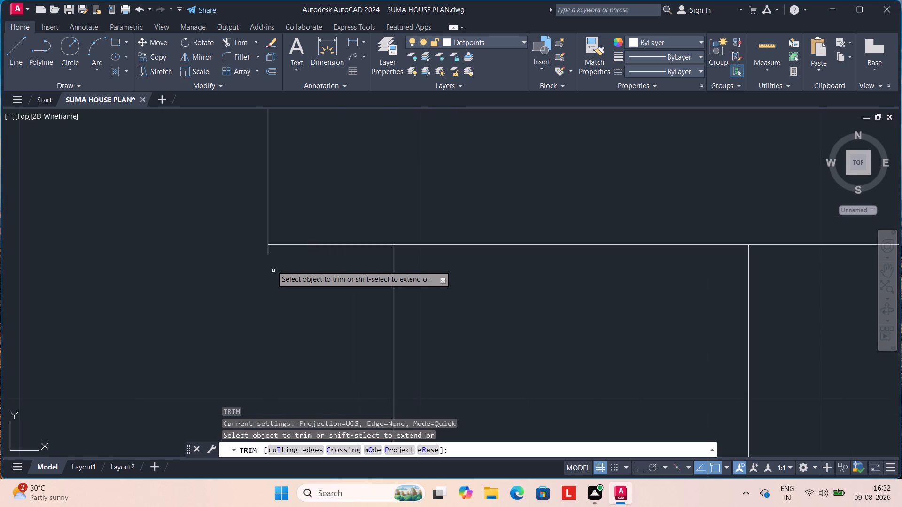
drag(266, 252, 262, 259)
scroll(260, 270, down, 2)
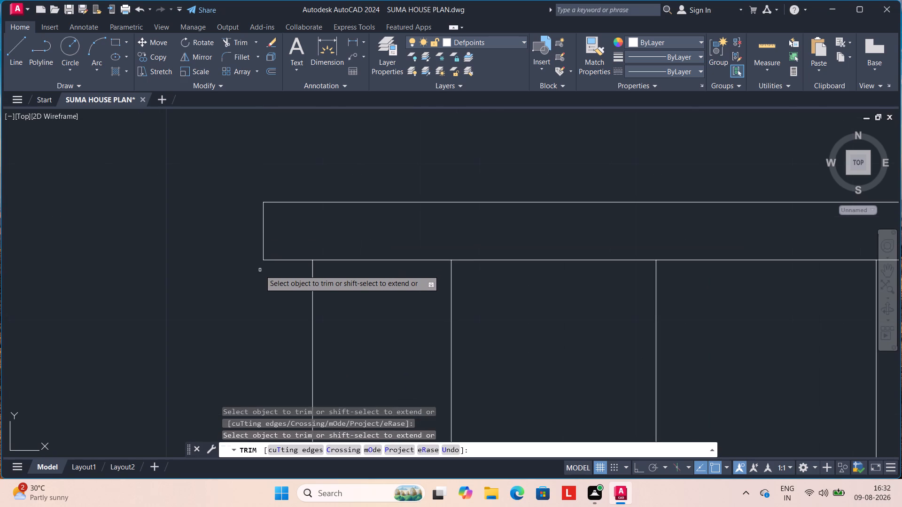
scroll(260, 270, down, 1)
key(Escape)
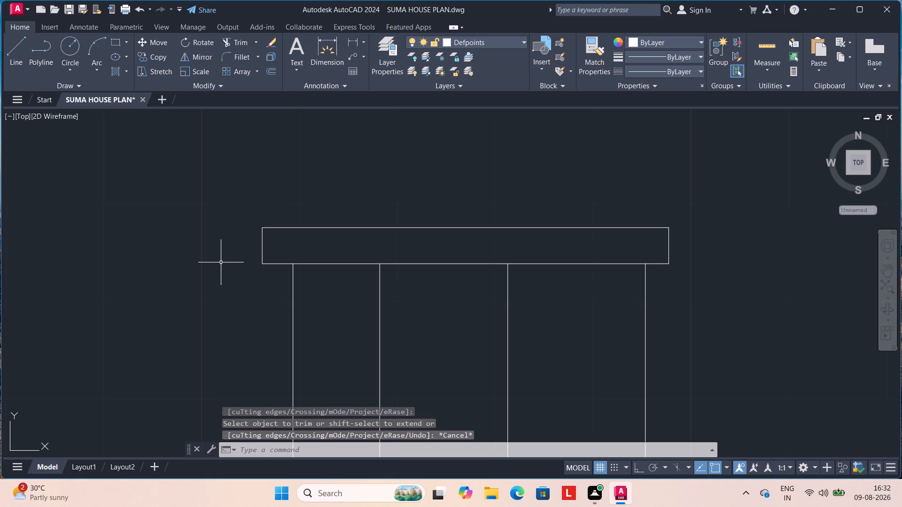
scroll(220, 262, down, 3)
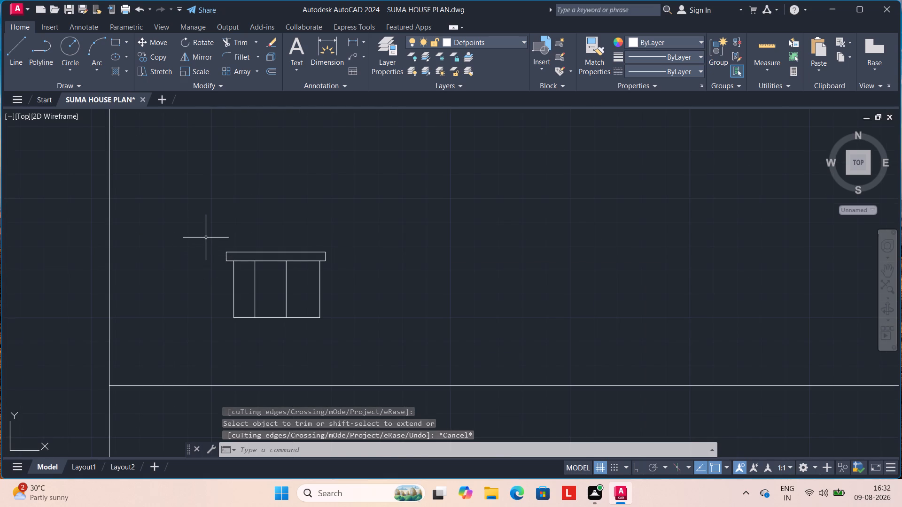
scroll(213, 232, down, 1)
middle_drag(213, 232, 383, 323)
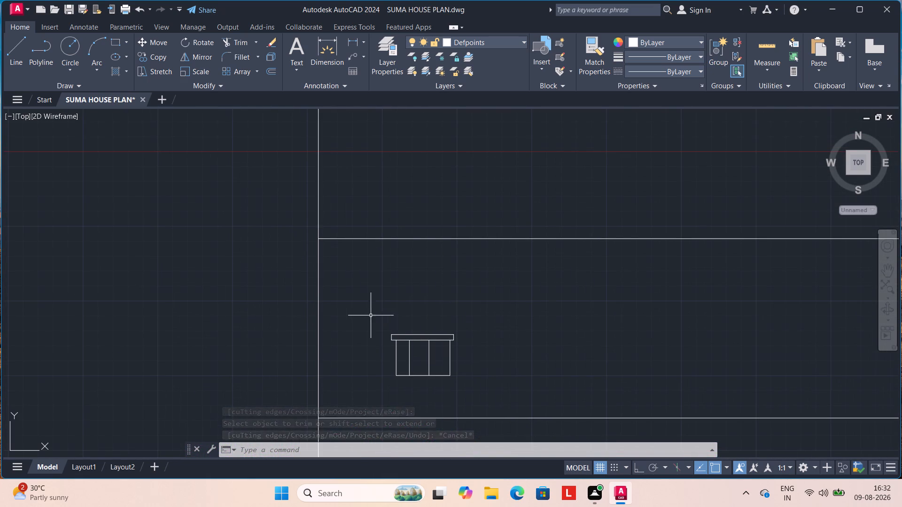
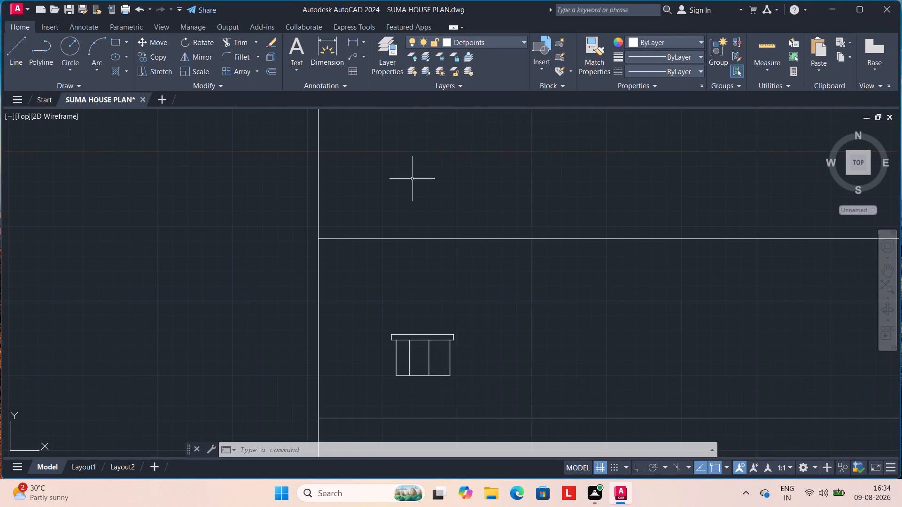
Outline a window rectangle about 5'-7.5" wide and 2'-10.2" high near the west side of the storey above the existing window.
scroll(409, 169, down, 1)
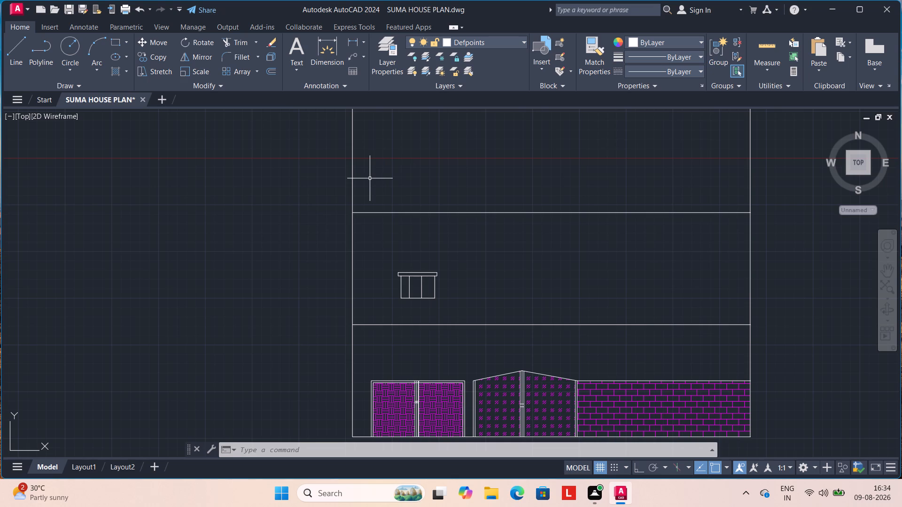
scroll(370, 178, down, 1)
middle_drag(401, 165, 390, 242)
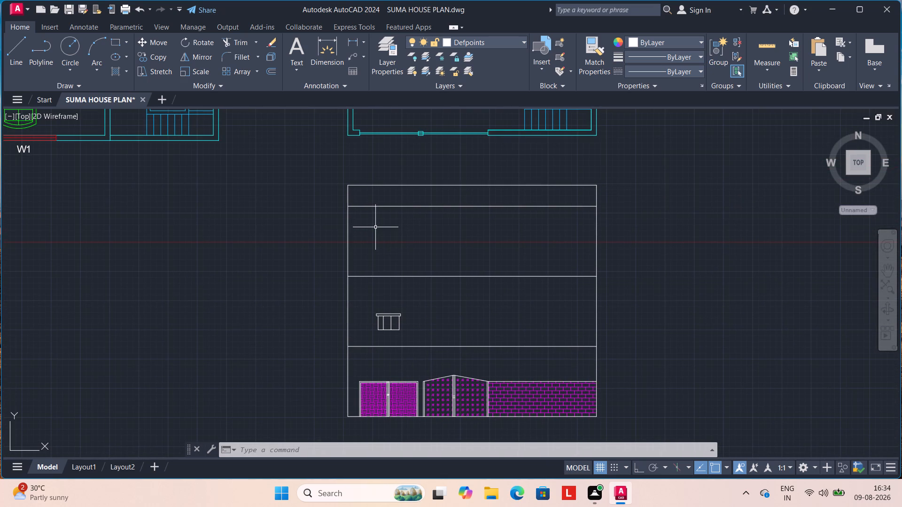
scroll(374, 247, up, 1)
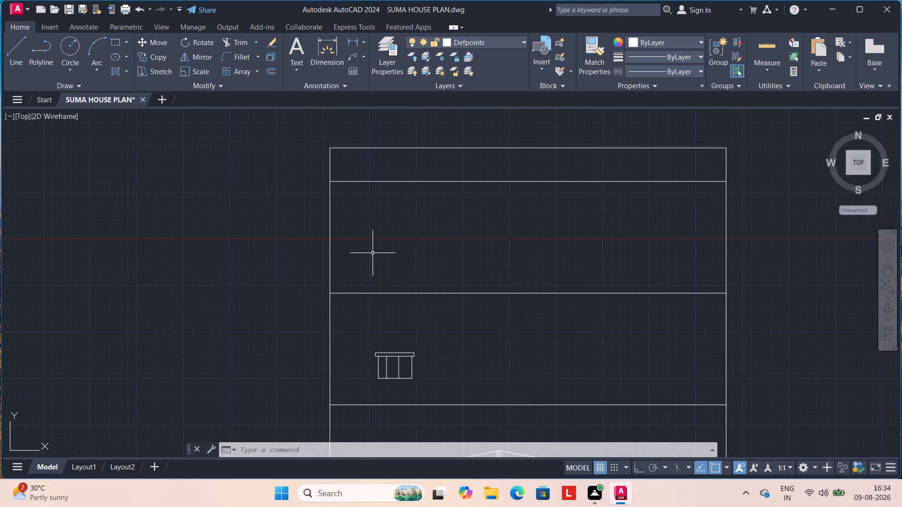
key(l)
key(Return)
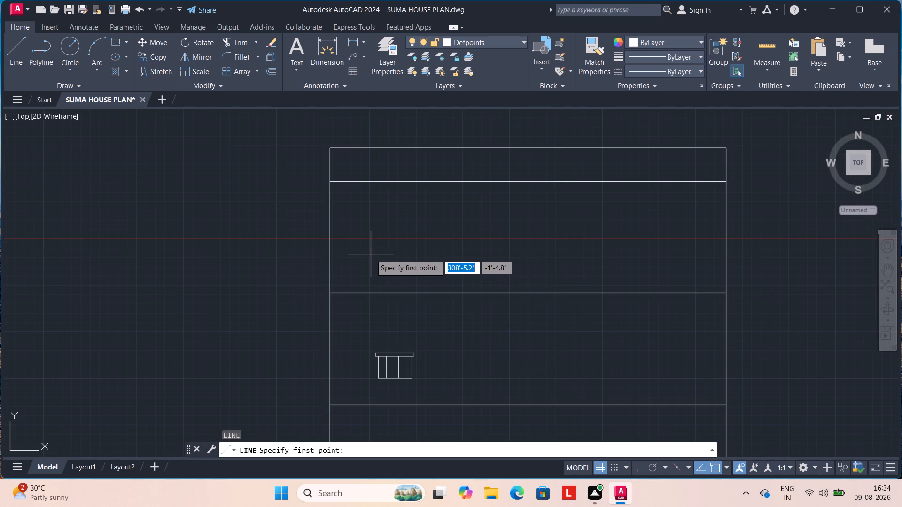
click(371, 254)
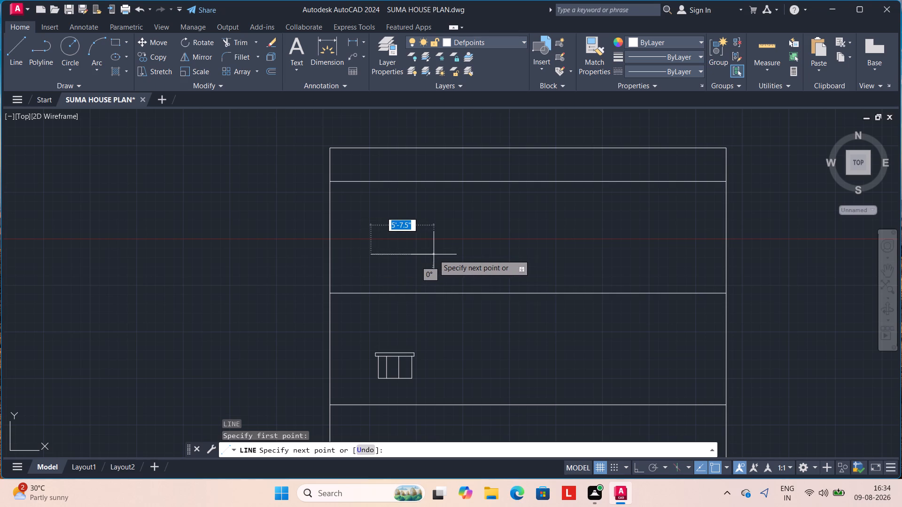
click(434, 254)
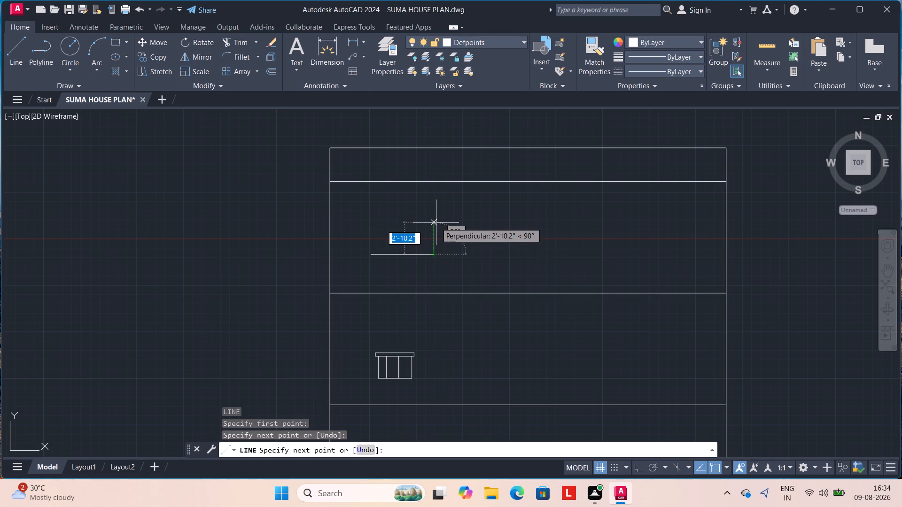
click(436, 223)
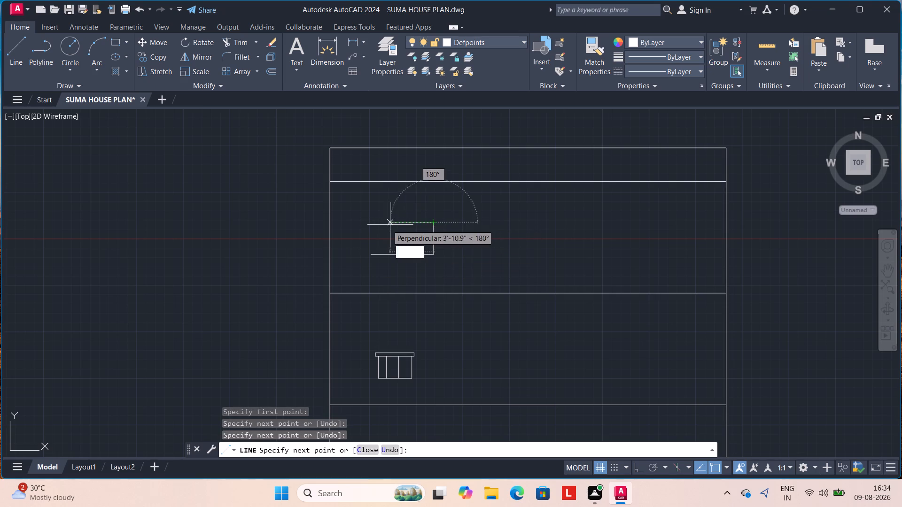
click(369, 224)
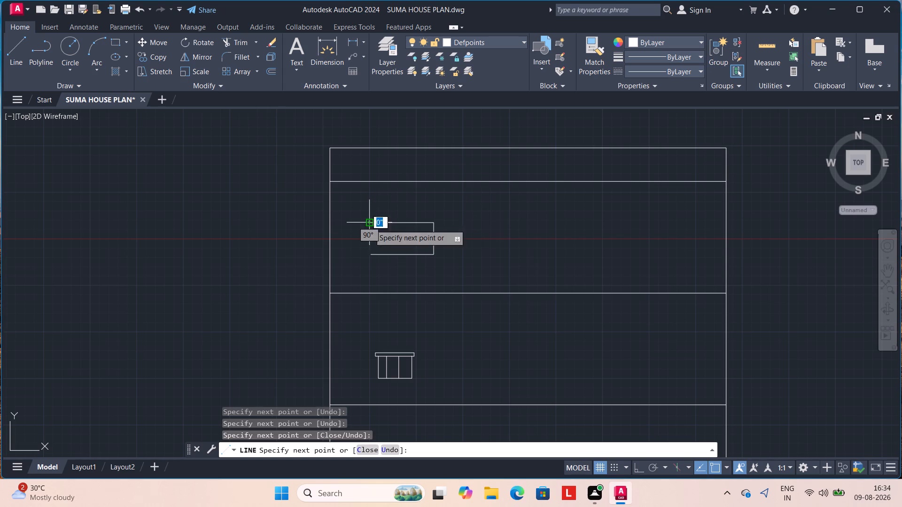
click(372, 255)
key(Escape)
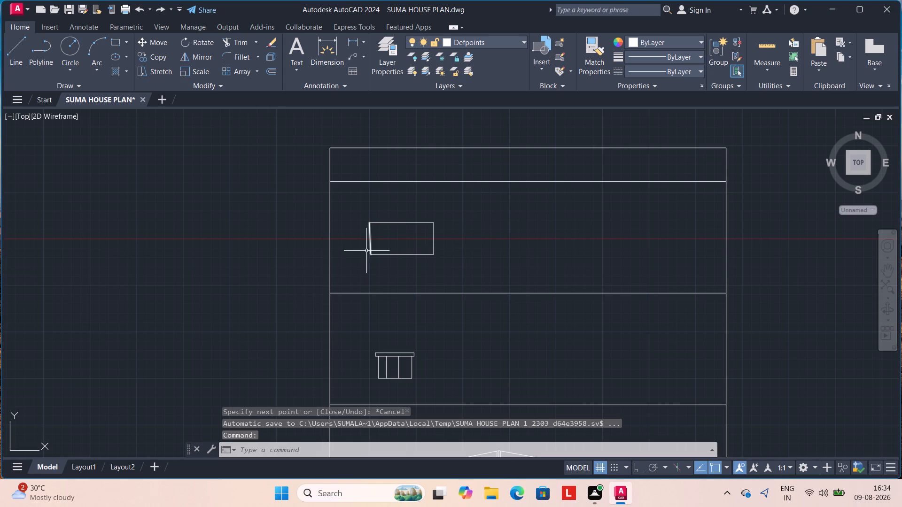
Erase the slightly slanted west side of the new window rectangle.
scroll(359, 257, up, 2)
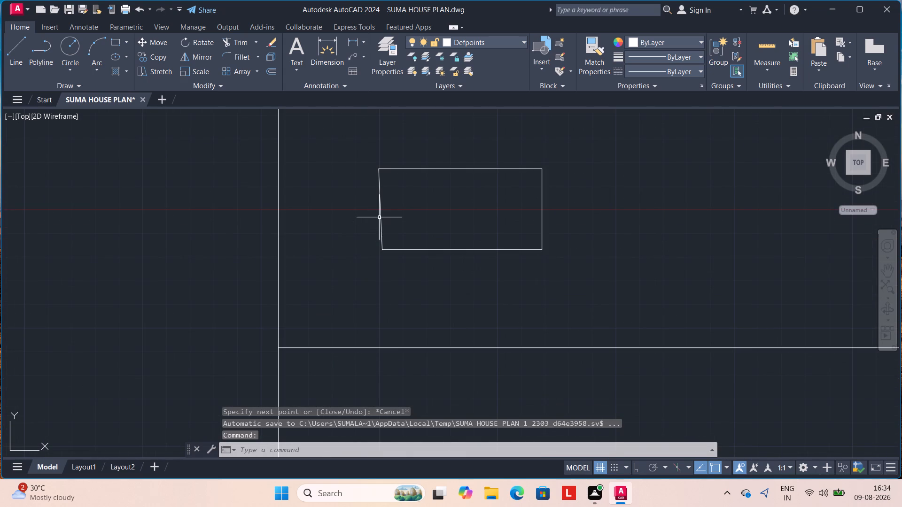
click(379, 217)
key(Delete)
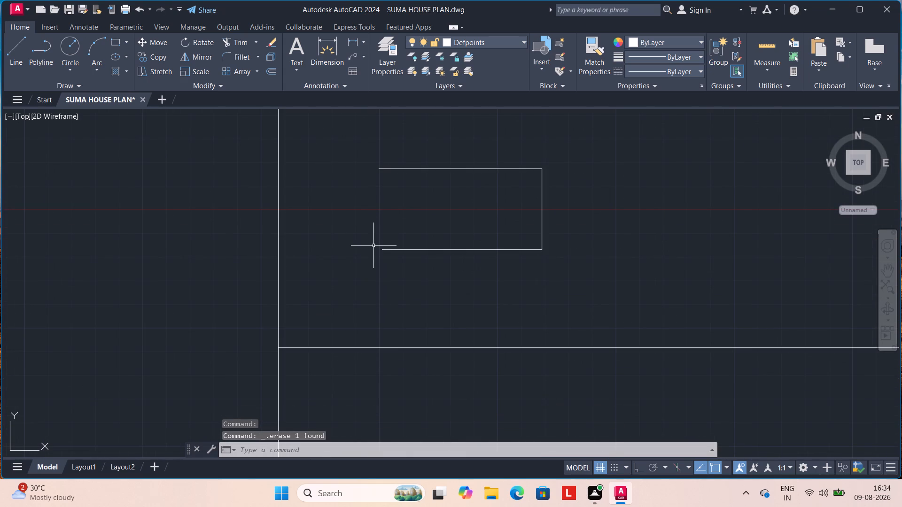
Draw a vertical west side from the rectangle's bottom west corner up to its top line.
key(l)
key(Return)
click(381, 248)
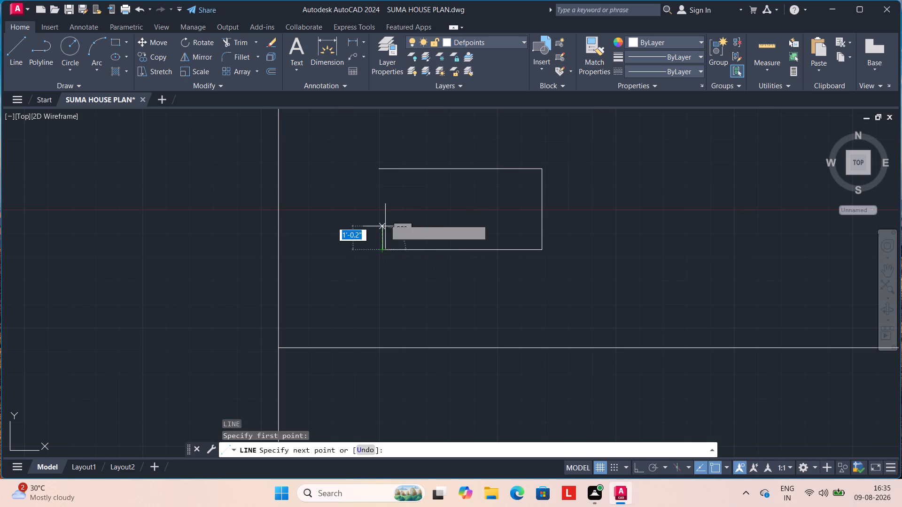
click(381, 170)
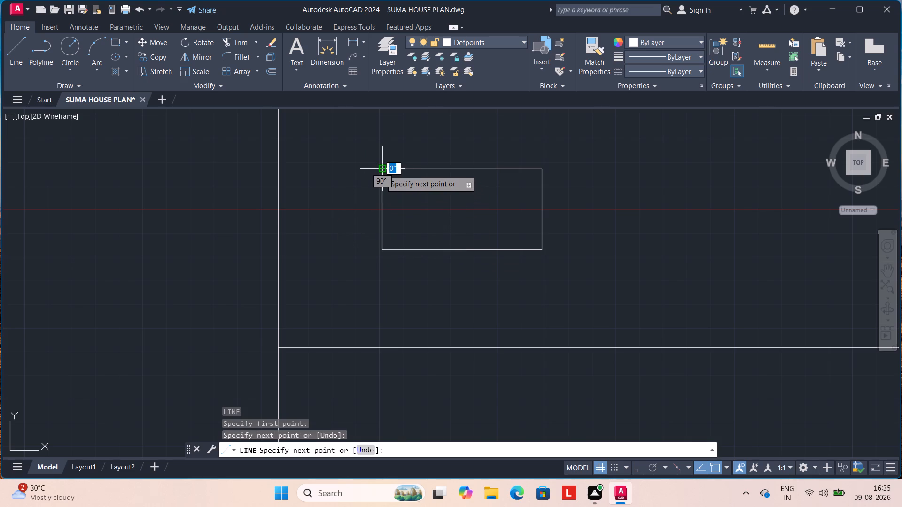
key(Escape)
Trim the short end of the top line that projects west of the new vertical side.
scroll(381, 170, up, 5)
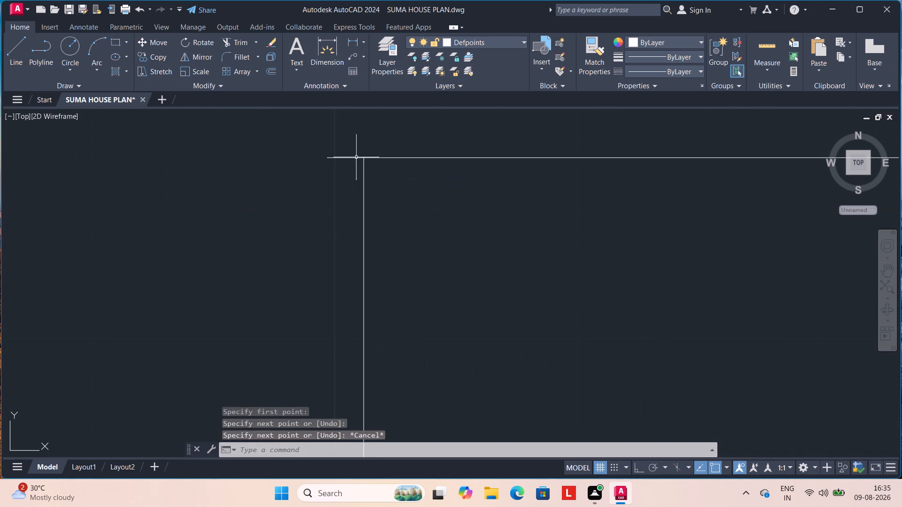
text(TR)
key(Return)
drag(336, 152, 334, 191)
scroll(333, 188, down, 2)
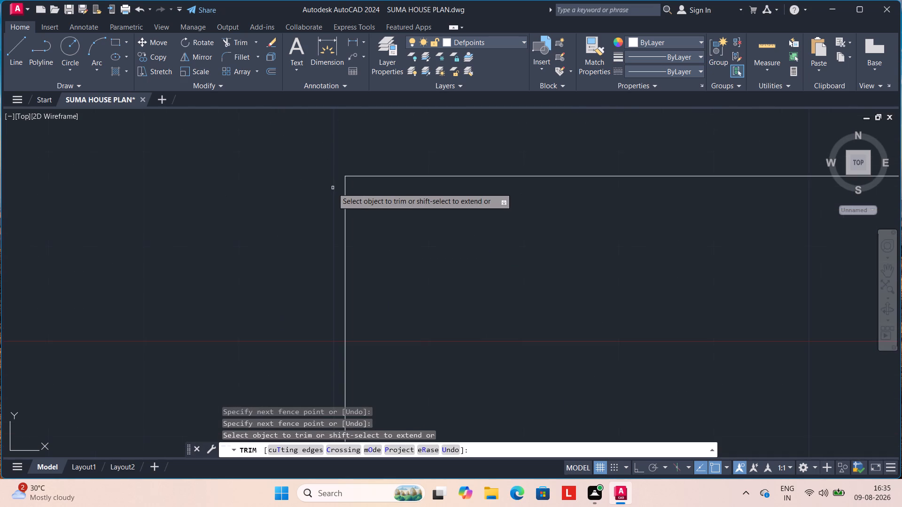
scroll(333, 188, down, 2)
key(Escape)
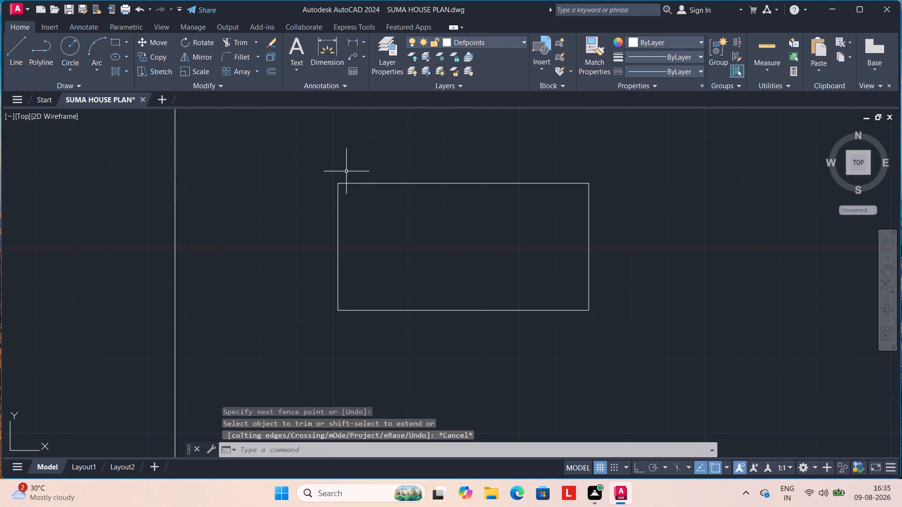
Draw a band about 6'-2.8" long on top of the rectangle, overhanging both ends, with its east edge about 5.9" long.
key(l)
key(Return)
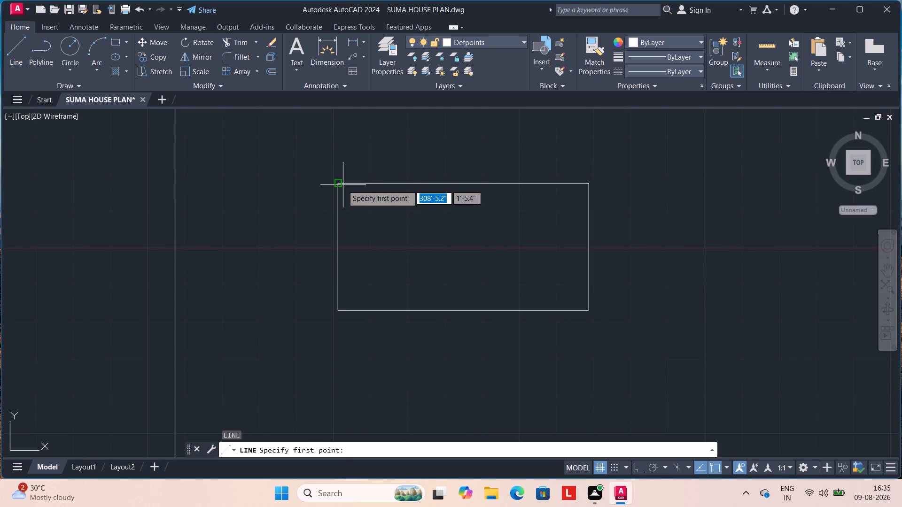
click(339, 185)
click(325, 185)
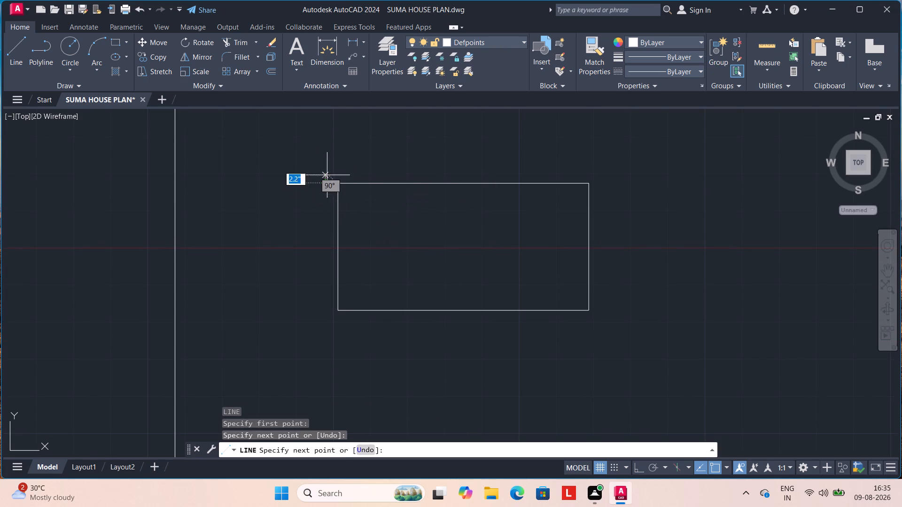
click(328, 165)
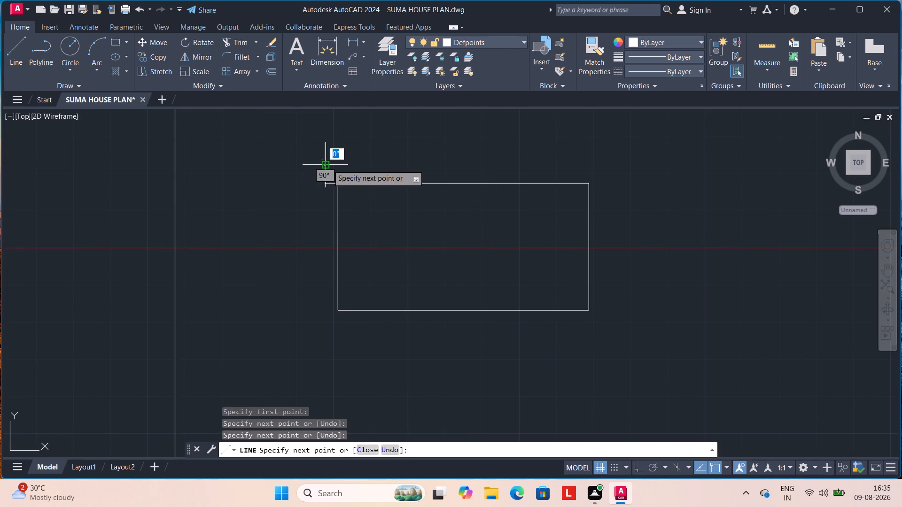
click(603, 163)
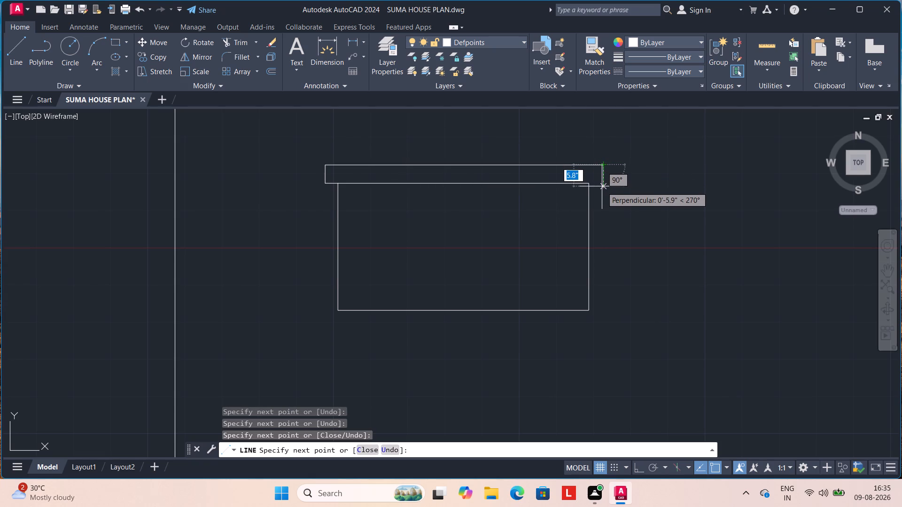
click(602, 186)
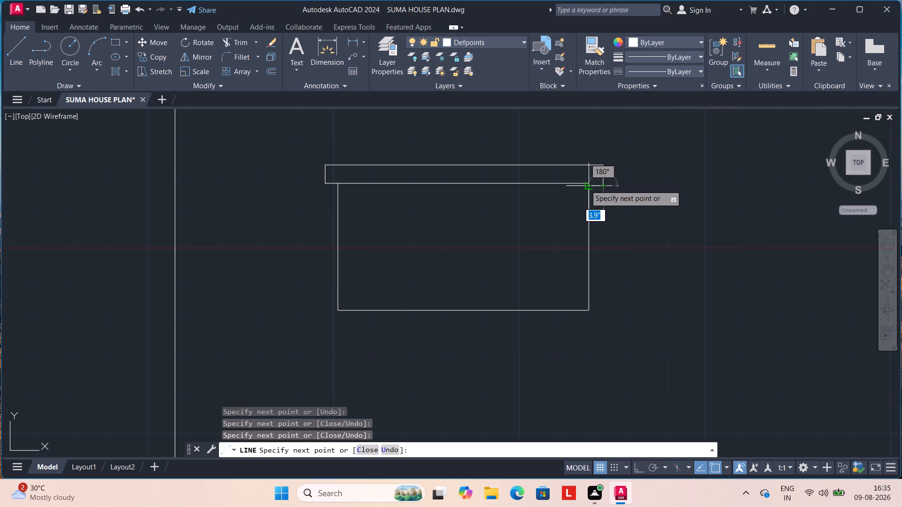
key(Escape)
Draw a horizontal line about 3.9" long from the rectangle's top east corner, closing the band's underside at its east overhang.
scroll(587, 180, up, 3)
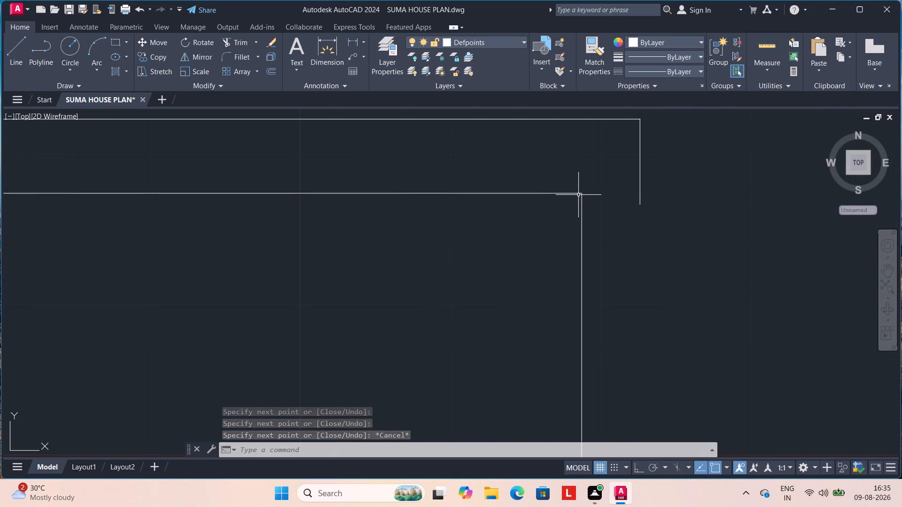
key(l)
key(Return)
click(583, 193)
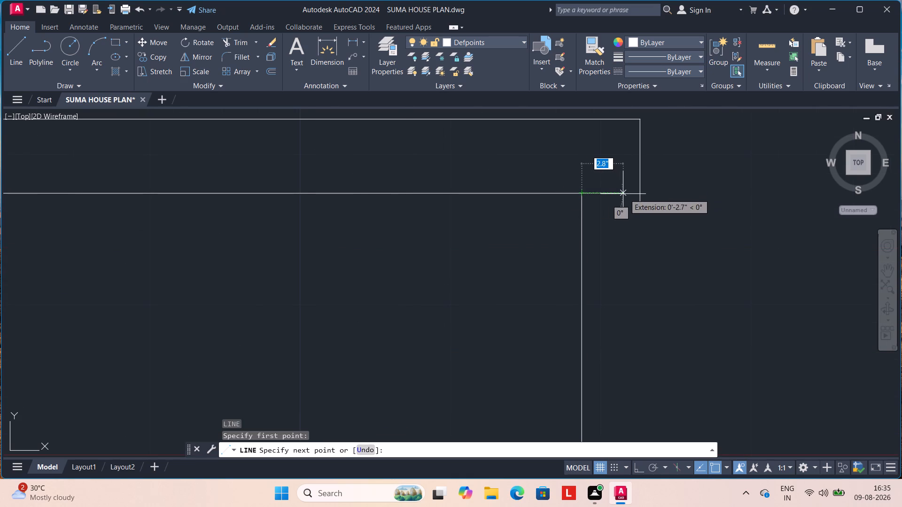
click(640, 194)
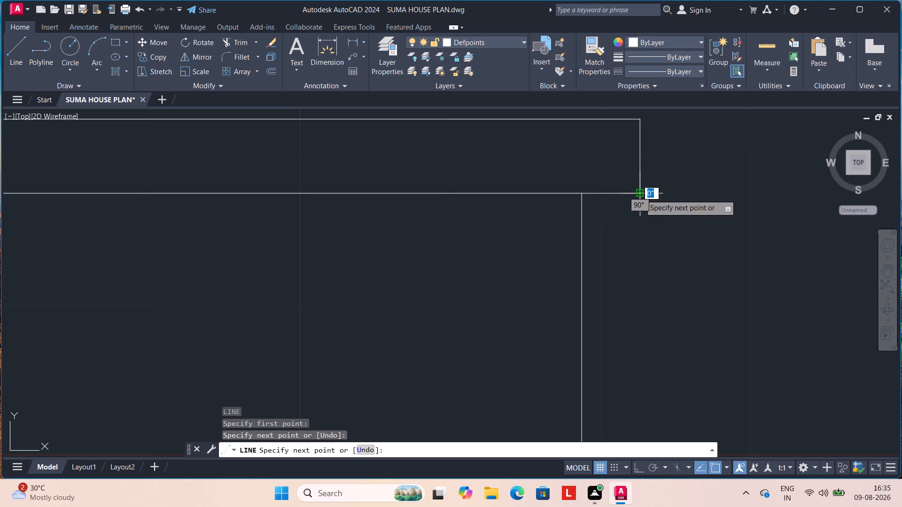
key(Escape)
Trim the short end of the band's east vertical edge that extends below its underside.
scroll(640, 194, up, 3)
text(TR)
key(Return)
drag(612, 222, 646, 215)
scroll(646, 216, down, 8)
key(Escape)
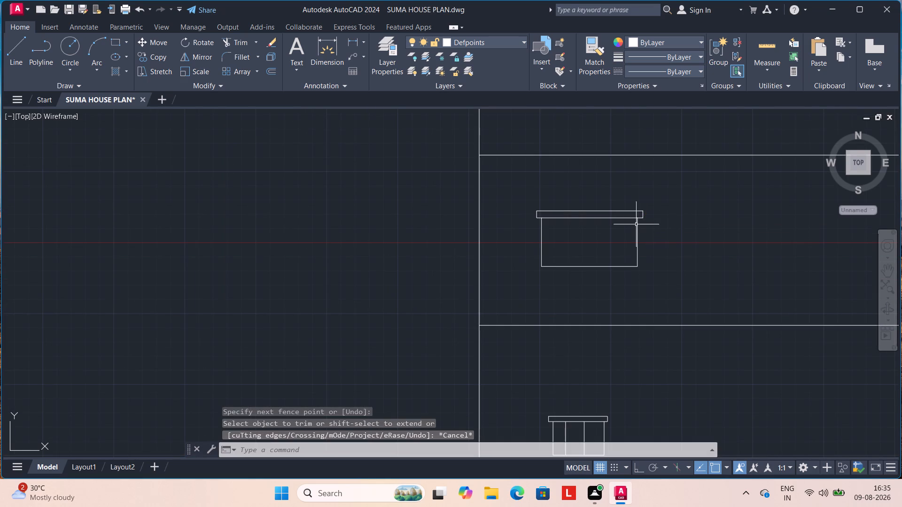
Divide the rectangle into three panels with two vertical lines about 2'-10.2" long, from the band's underside to the bottom line.
scroll(567, 234, up, 1)
key(l)
key(Return)
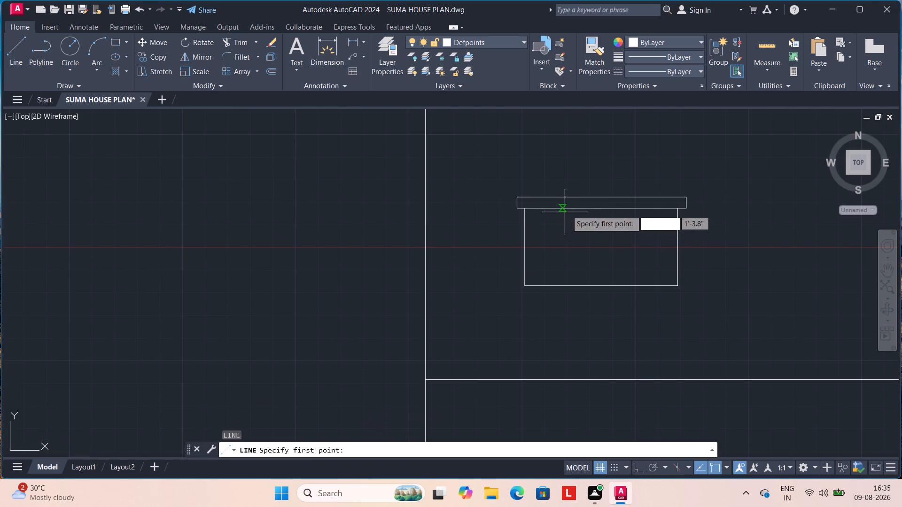
click(571, 209)
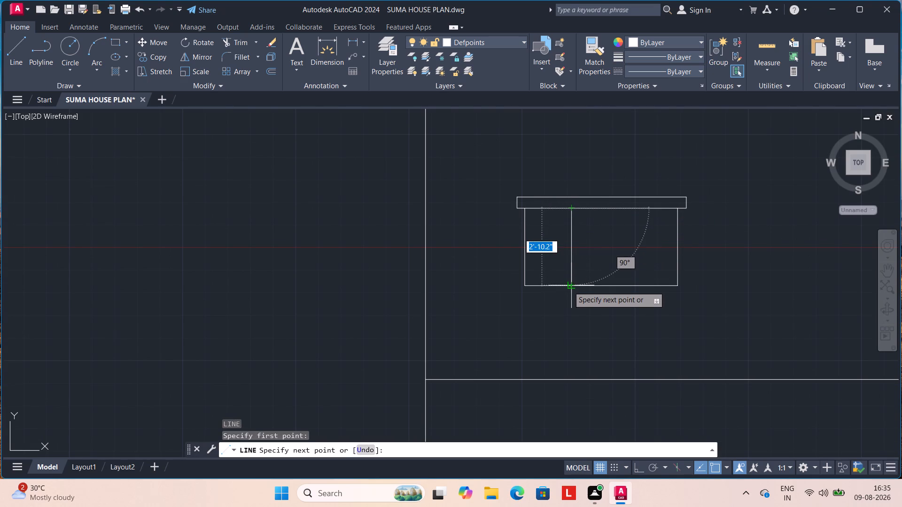
click(568, 285)
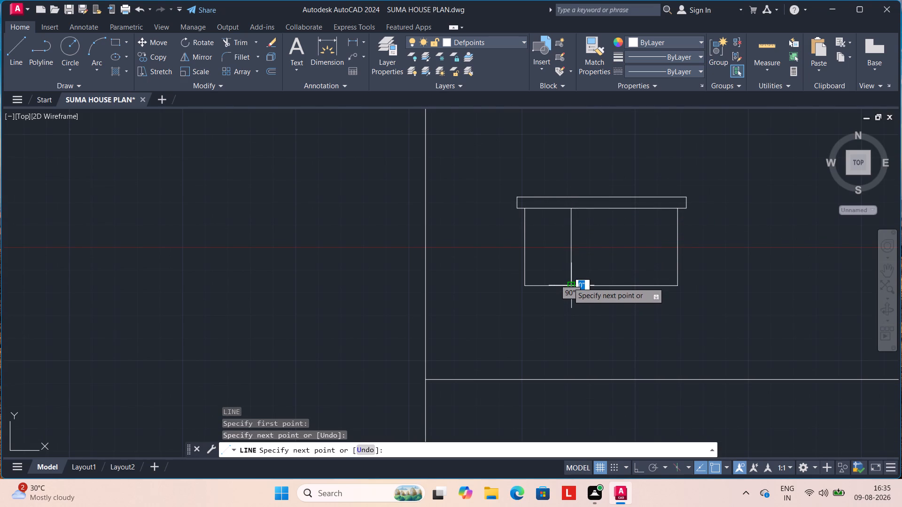
key(Escape)
key(l)
key(Return)
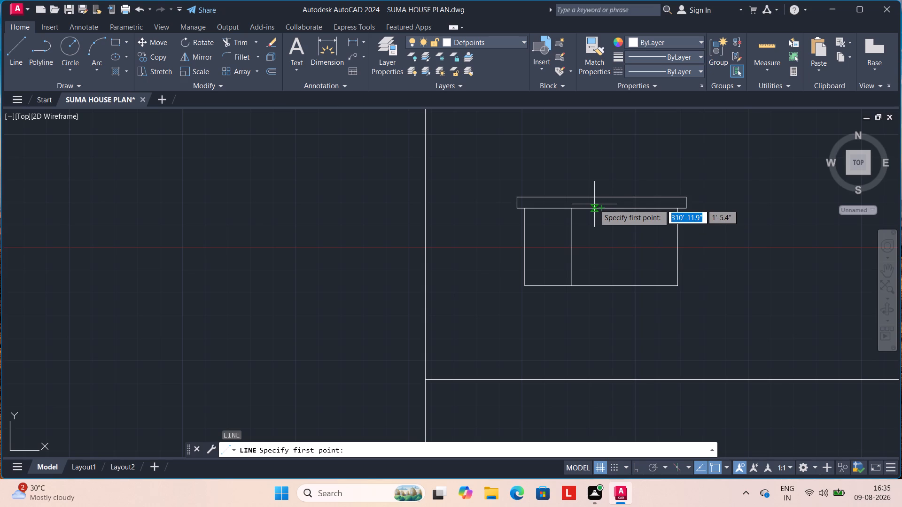
click(626, 207)
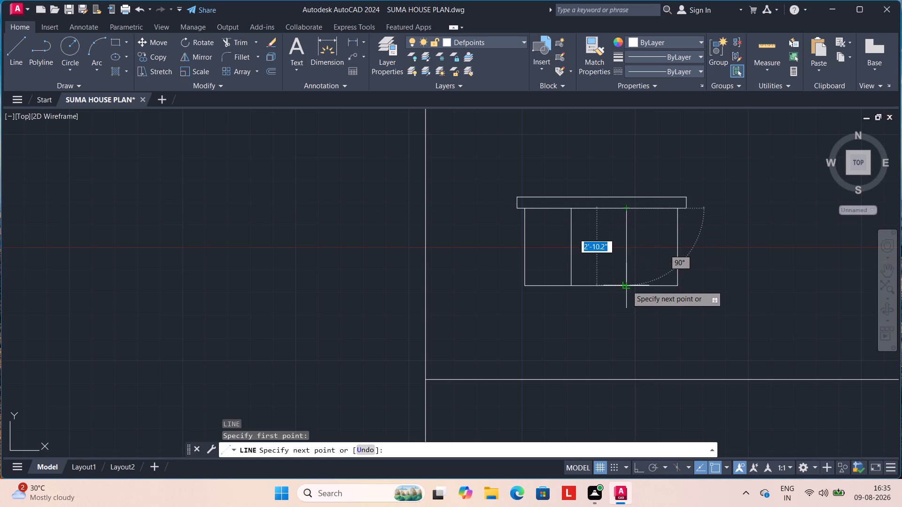
click(627, 285)
key(Escape)
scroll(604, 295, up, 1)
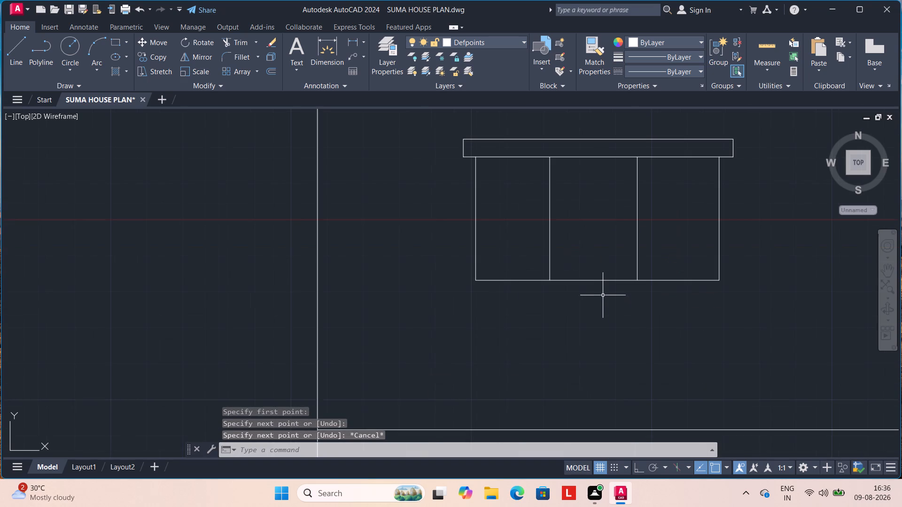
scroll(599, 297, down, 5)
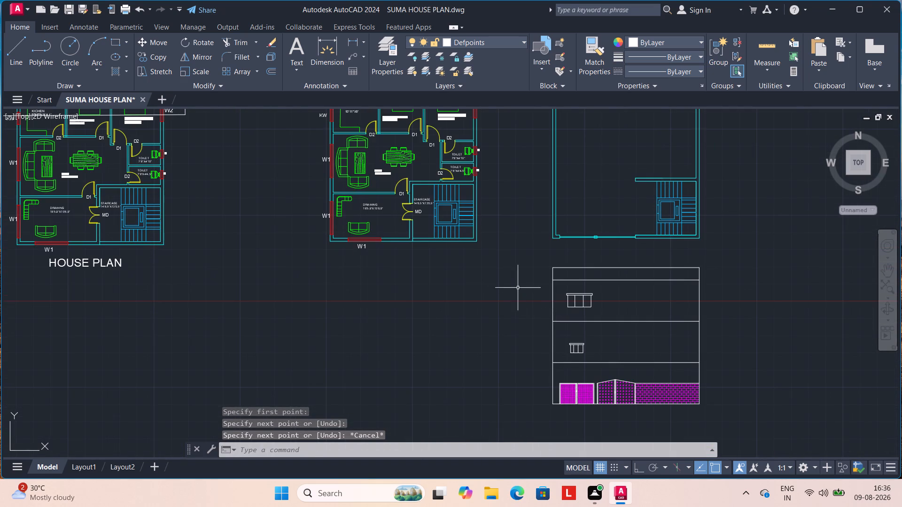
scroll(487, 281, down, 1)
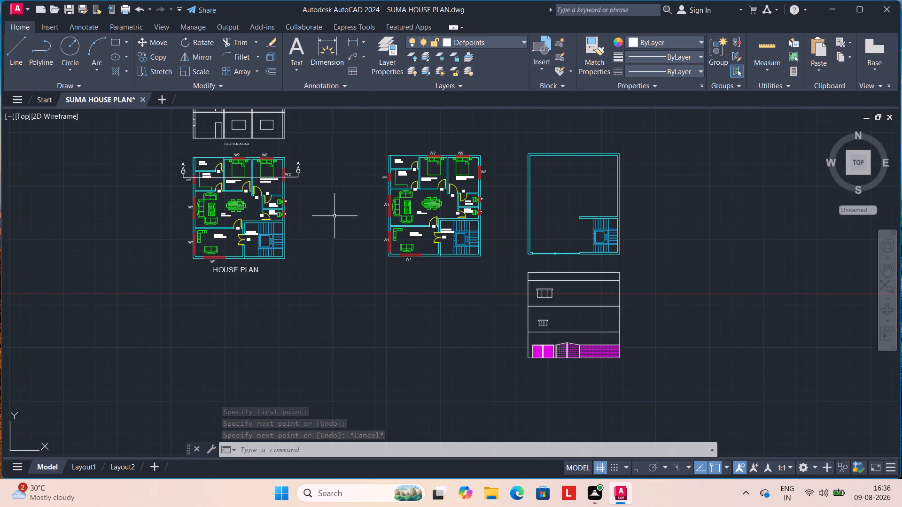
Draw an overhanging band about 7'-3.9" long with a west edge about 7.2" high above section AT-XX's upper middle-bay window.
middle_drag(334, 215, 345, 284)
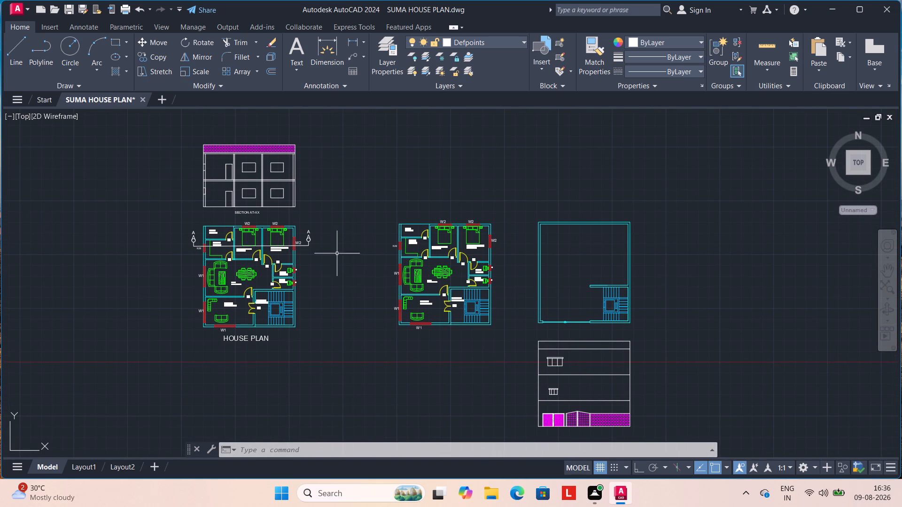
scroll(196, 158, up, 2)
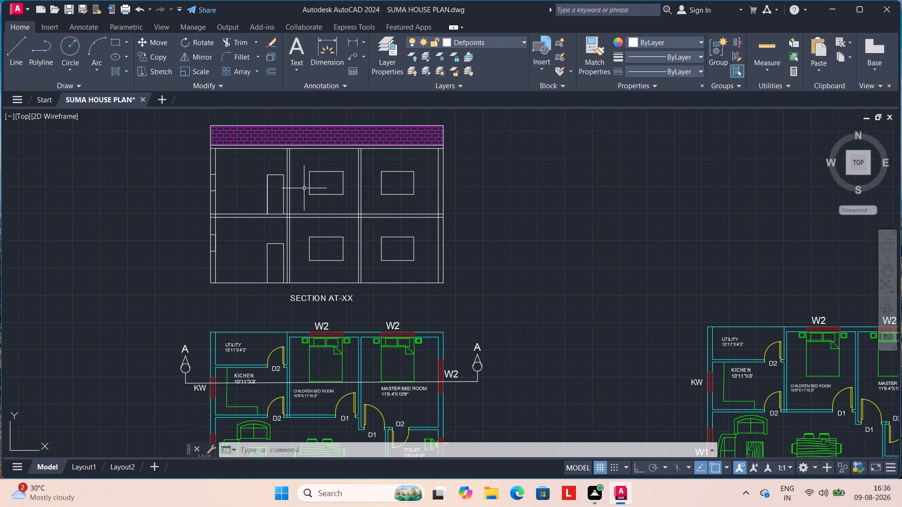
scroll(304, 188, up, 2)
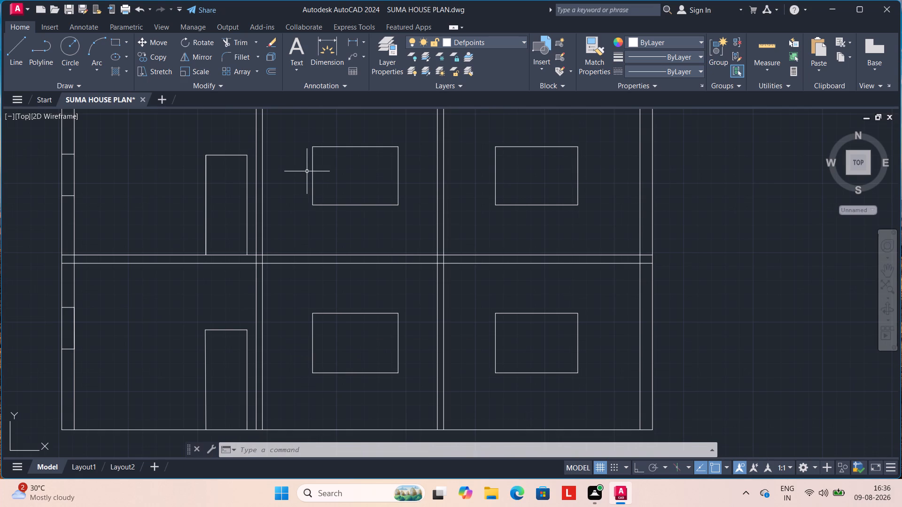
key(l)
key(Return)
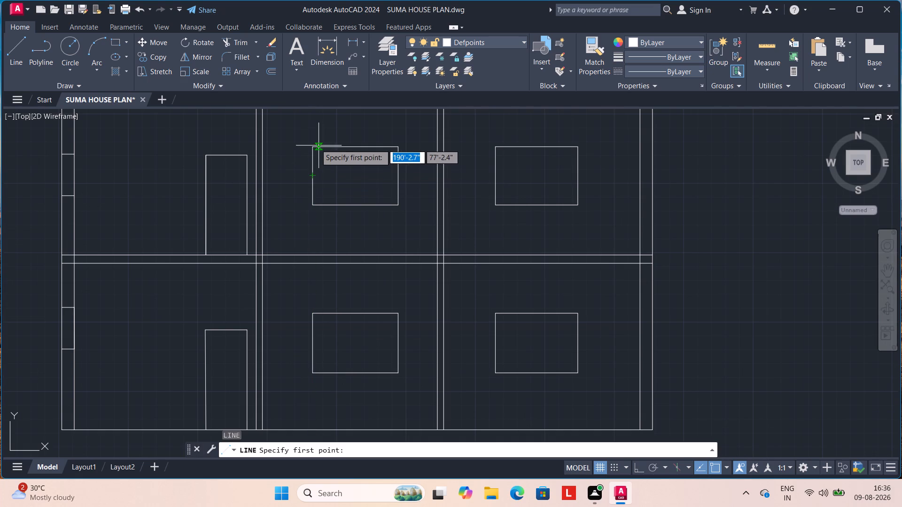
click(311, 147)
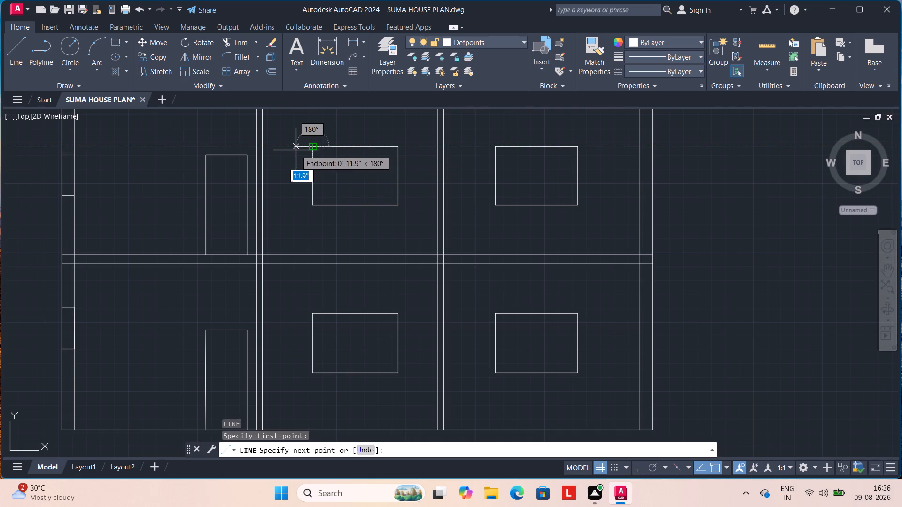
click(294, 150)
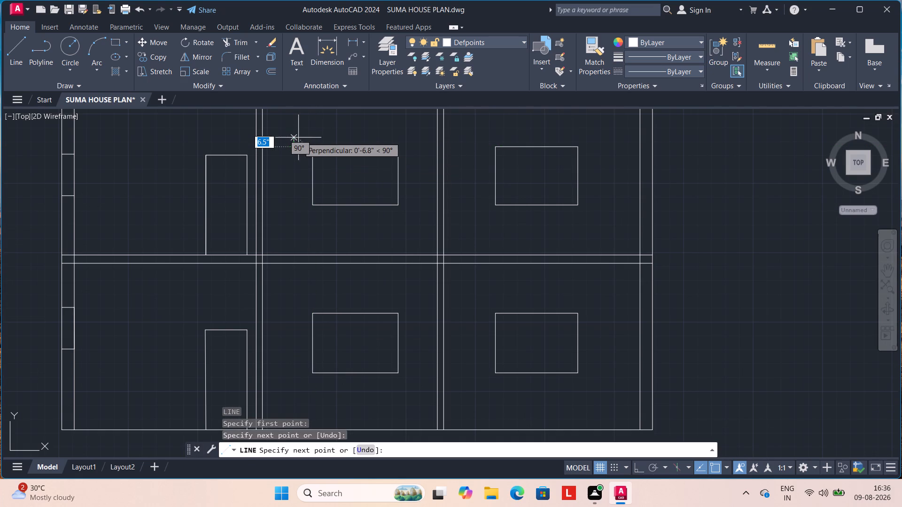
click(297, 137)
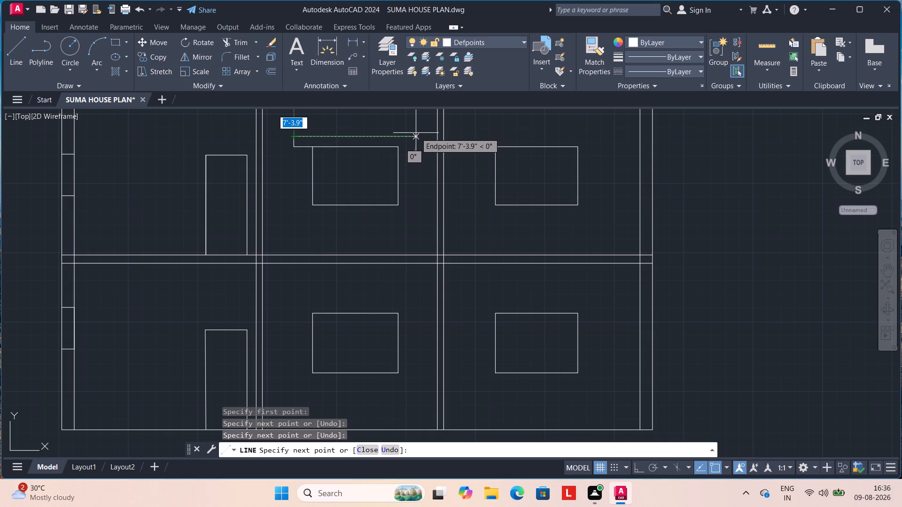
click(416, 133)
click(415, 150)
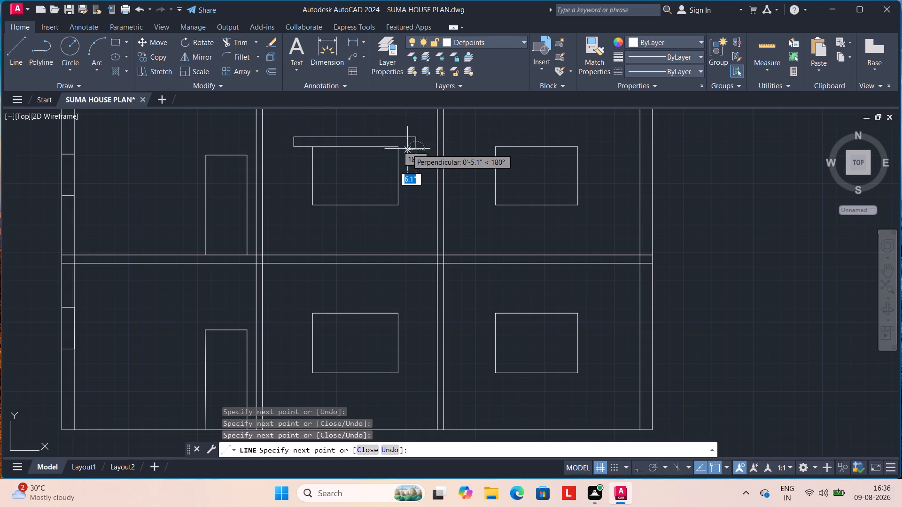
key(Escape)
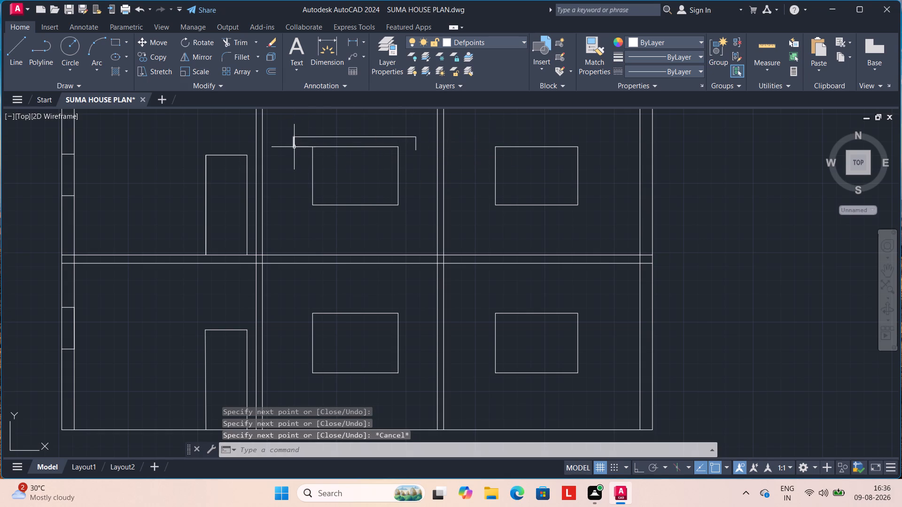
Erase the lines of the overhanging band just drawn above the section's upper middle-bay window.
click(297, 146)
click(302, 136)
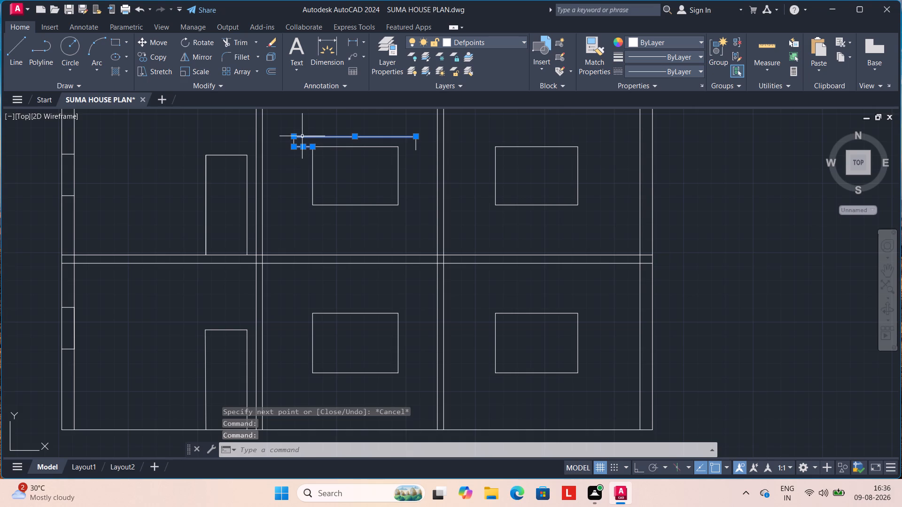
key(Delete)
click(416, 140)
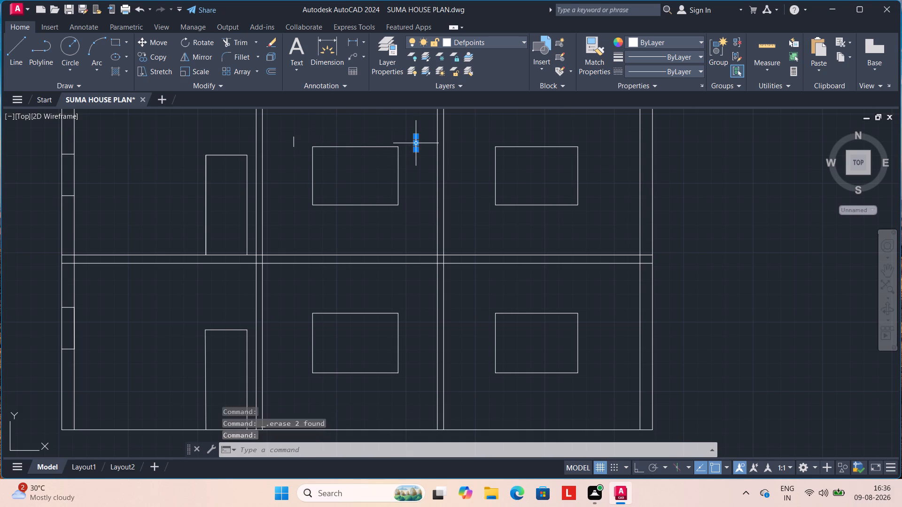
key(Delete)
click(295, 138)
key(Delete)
Examine the windows on the front elevation and compare them with the section drawing.
scroll(281, 157, down, 4)
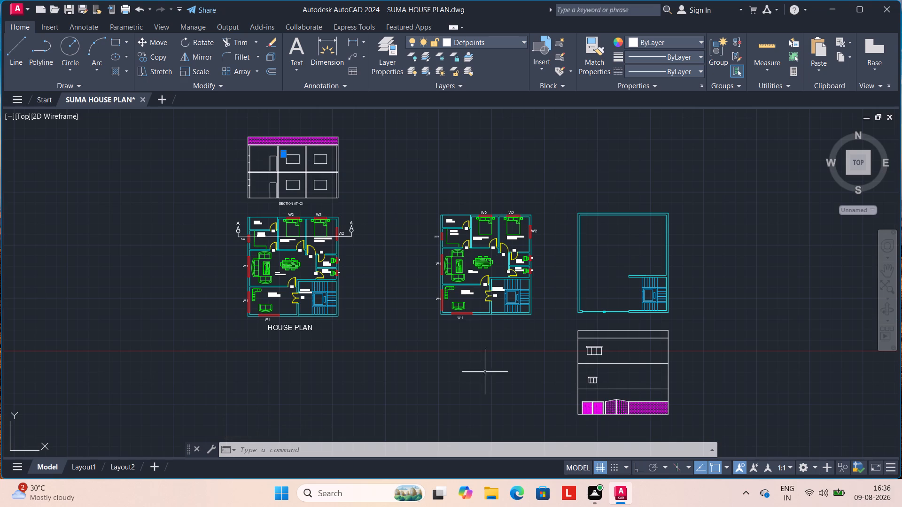
scroll(485, 351, up, 1)
middle_drag(626, 407, 590, 309)
scroll(626, 407, up, 1)
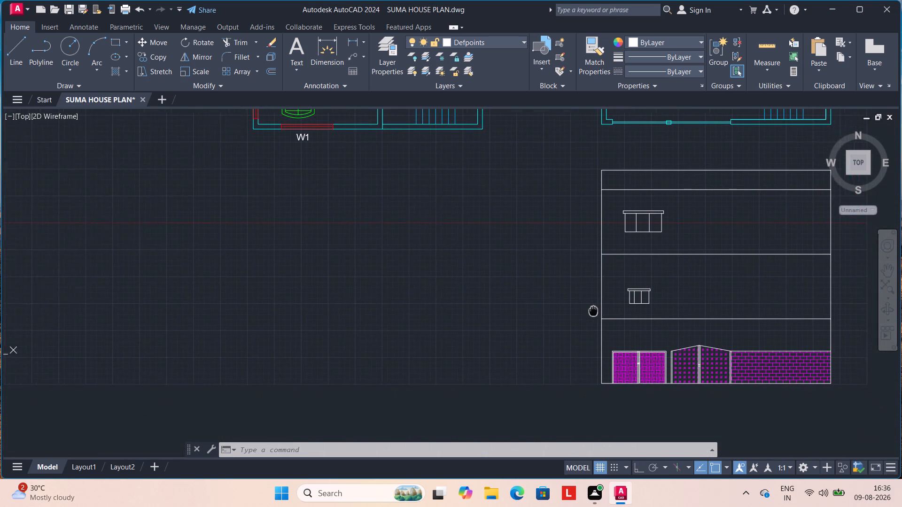
middle_drag(590, 309, 575, 309)
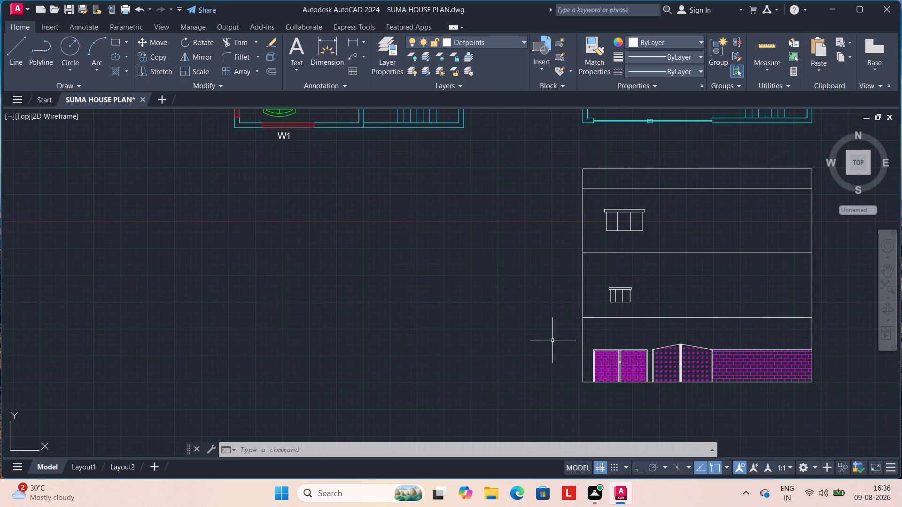
scroll(550, 341, down, 2)
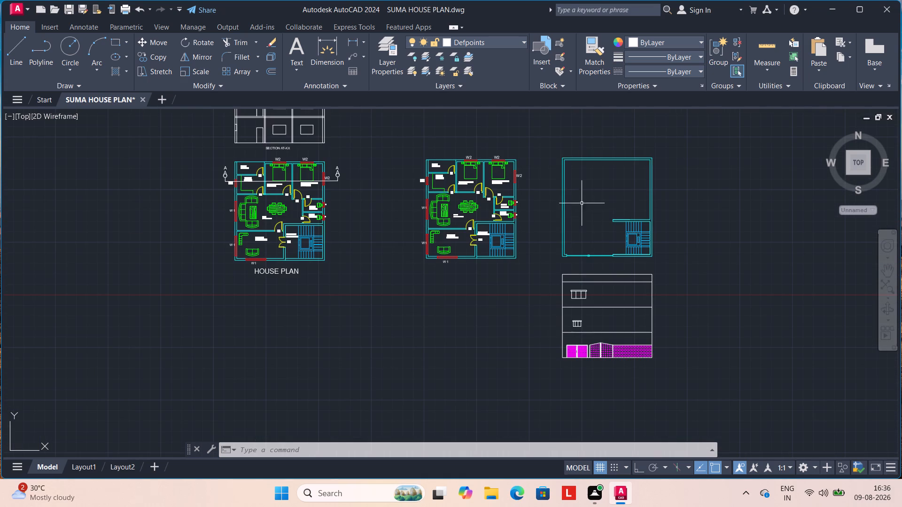
middle_drag(394, 217, 474, 308)
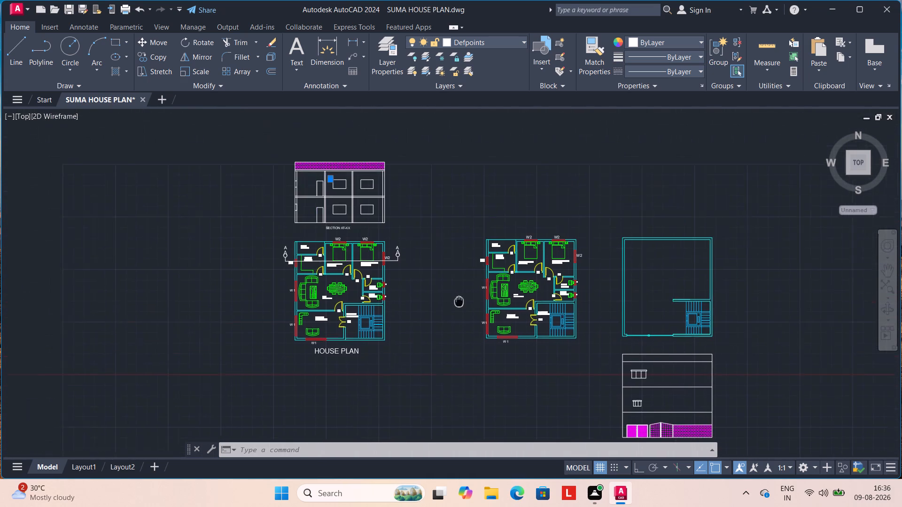
middle_drag(474, 308, 523, 299)
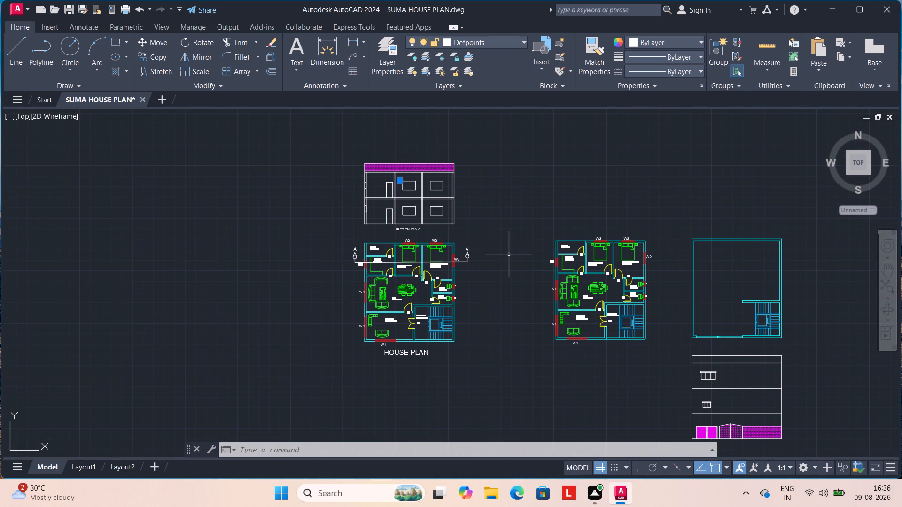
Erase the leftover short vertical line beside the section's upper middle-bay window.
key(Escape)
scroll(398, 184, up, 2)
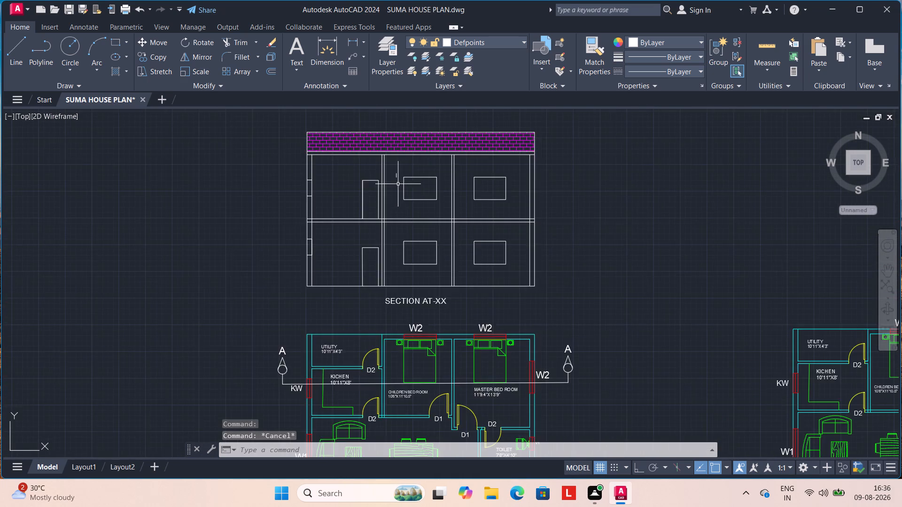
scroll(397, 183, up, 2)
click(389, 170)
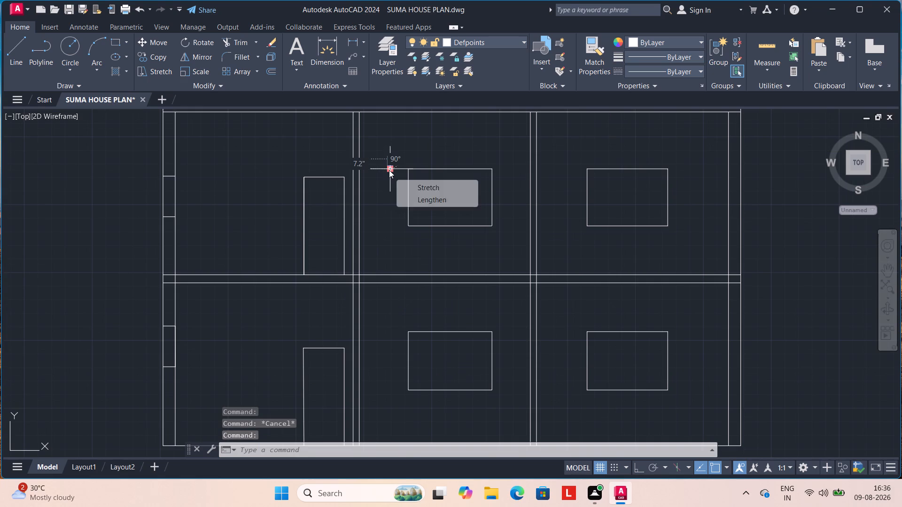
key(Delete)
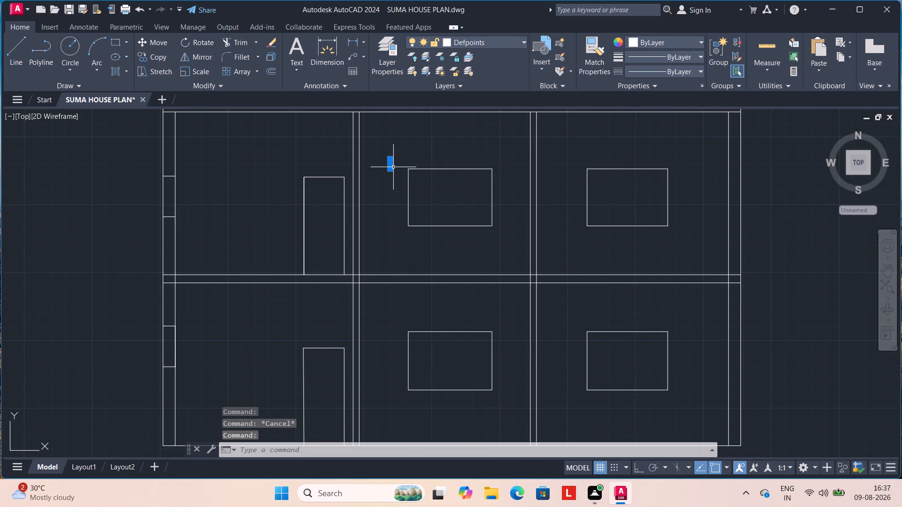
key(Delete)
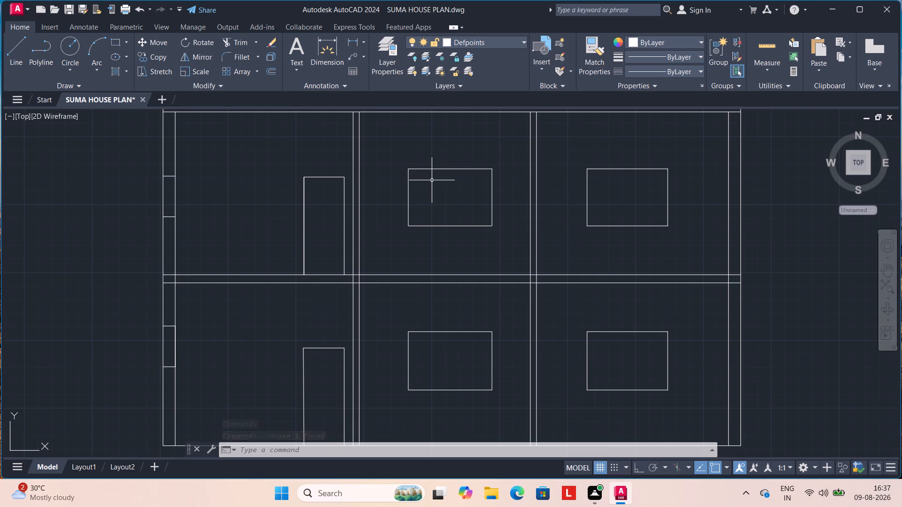
Offset all four edges of the section's upper middle-bay window inward by 2" to form its frame.
key(o)
key(Return)
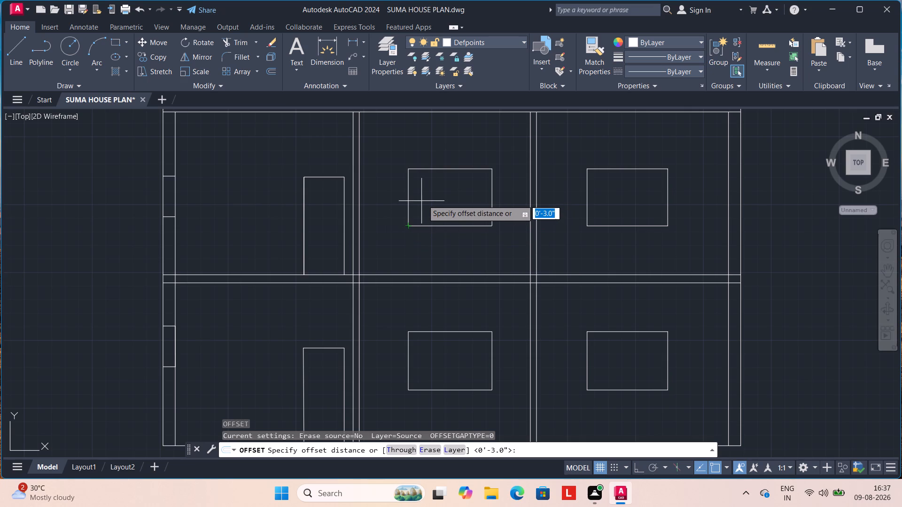
key(2)
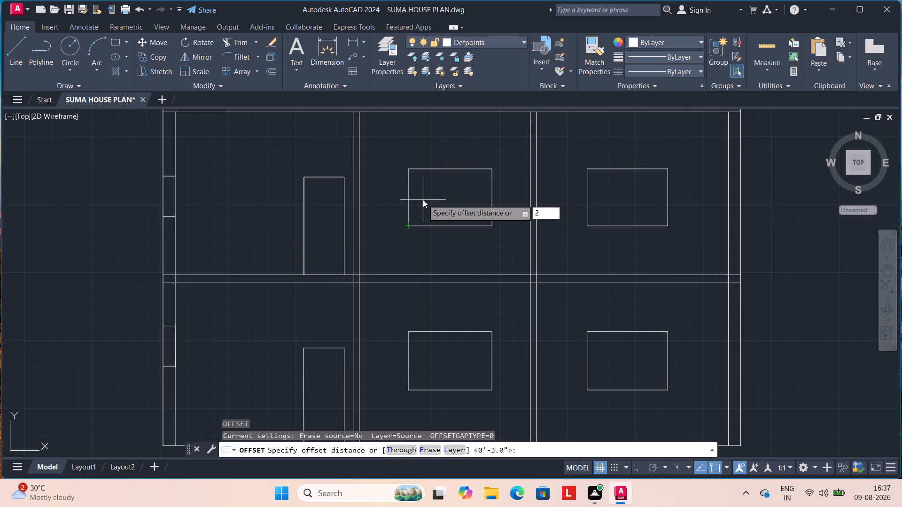
key(shift+quotedbl)
key(Return)
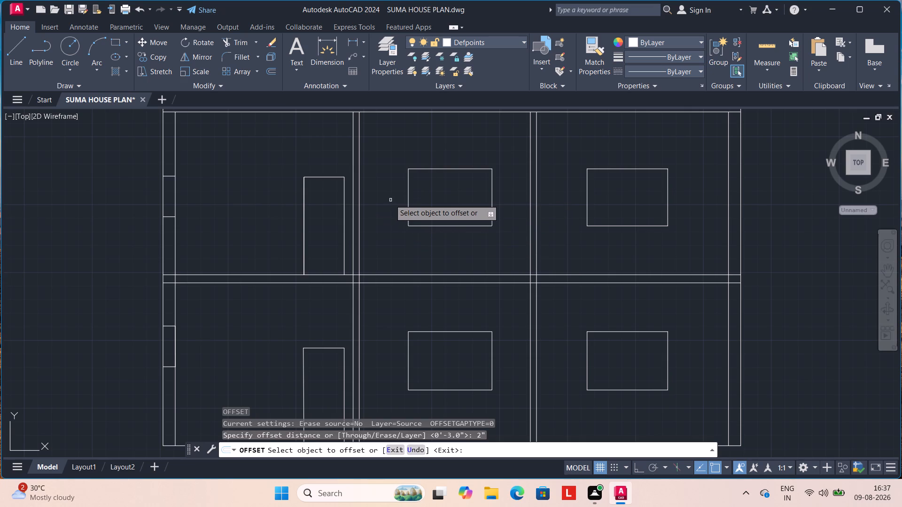
drag(407, 194, 413, 193)
click(422, 193)
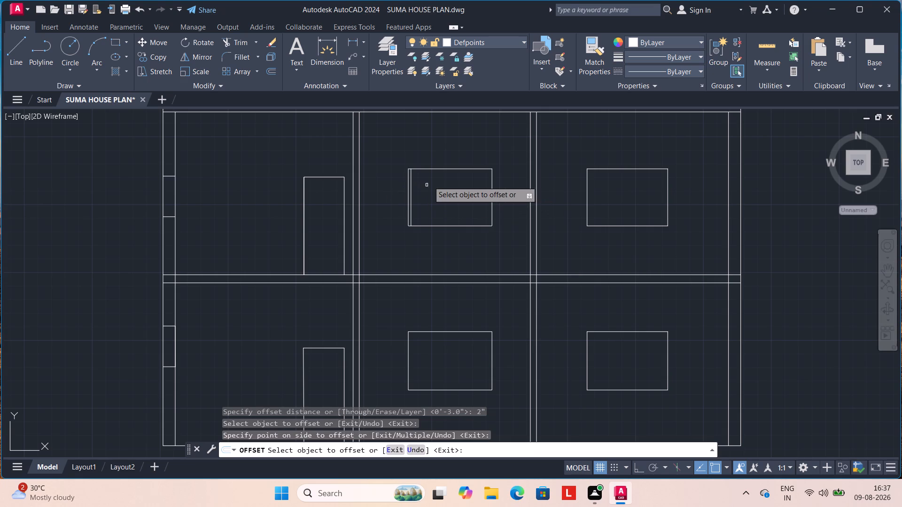
drag(434, 169, 434, 176)
click(434, 176)
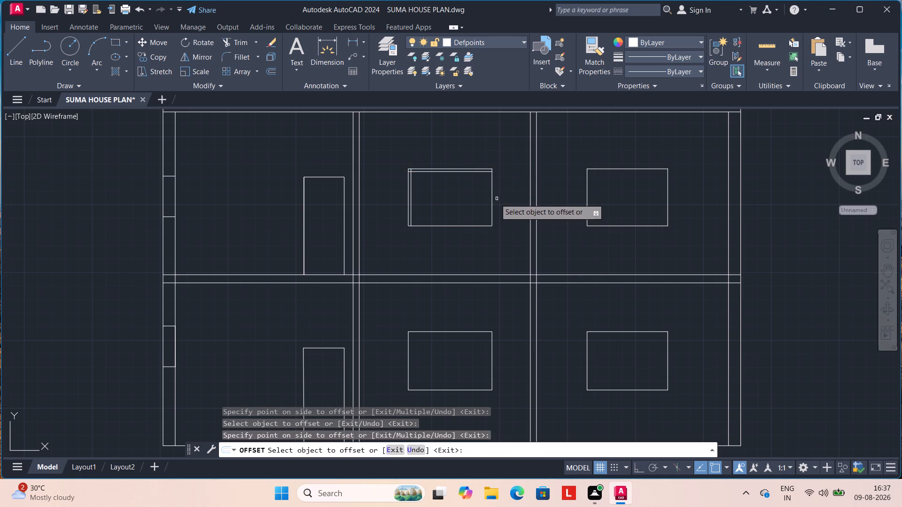
drag(491, 198, 485, 198)
click(482, 198)
click(463, 226)
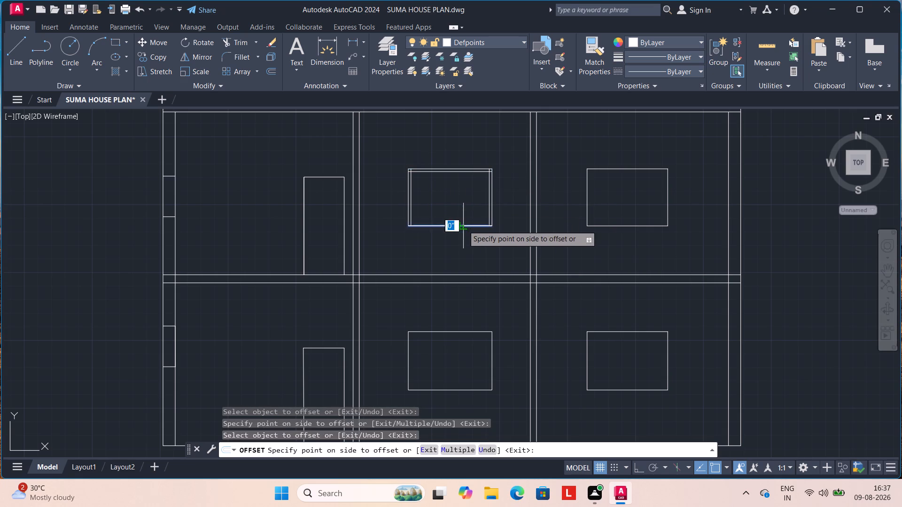
click(464, 219)
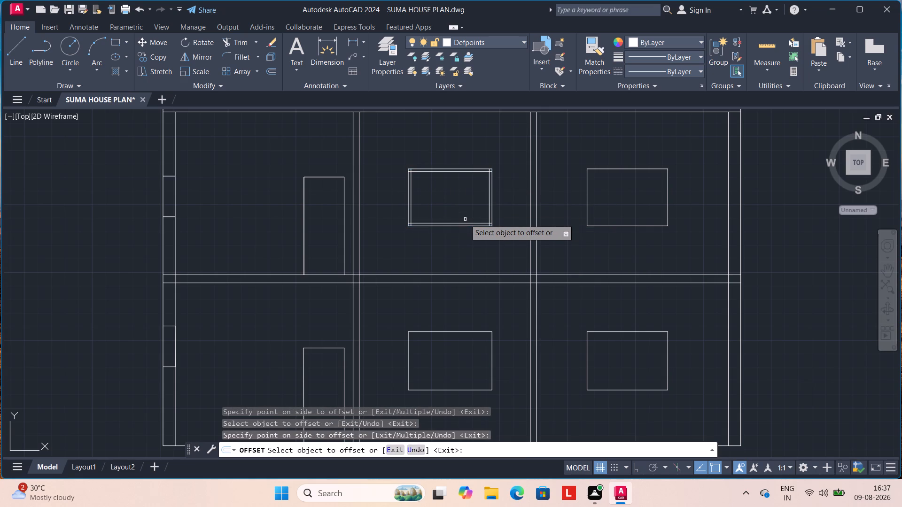
Offset all four edges of the section's upper east-bay window inward by 2".
drag(587, 195, 594, 195)
click(594, 195)
drag(611, 167, 611, 174)
click(611, 177)
drag(669, 191, 664, 192)
click(659, 192)
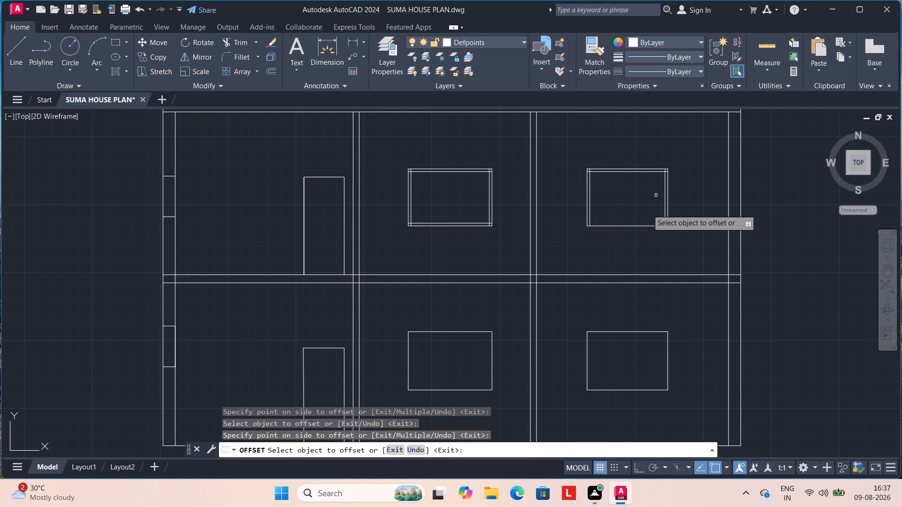
drag(635, 226, 636, 222)
click(636, 218)
Offset all four edges of the section's lower middle-bay window inward by 2".
middle_drag(604, 332, 608, 280)
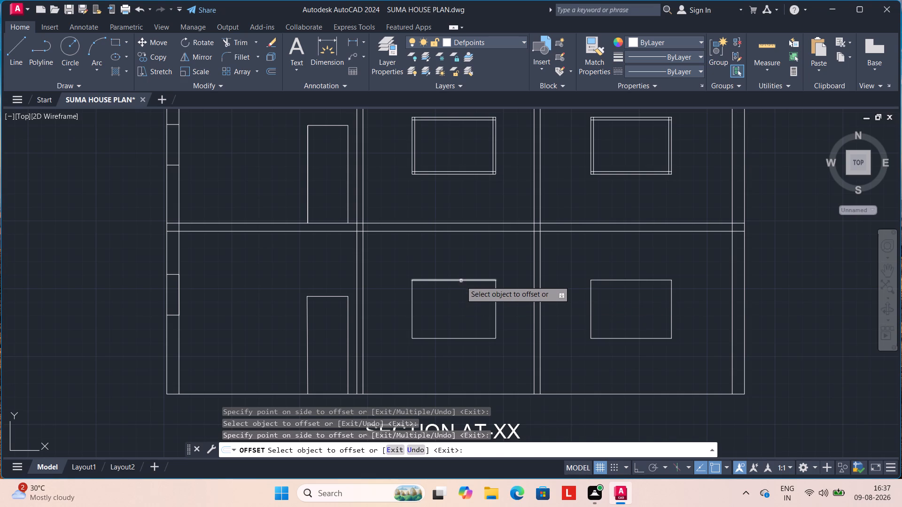
drag(461, 281, 461, 288)
click(461, 294)
drag(496, 296, 487, 297)
click(487, 297)
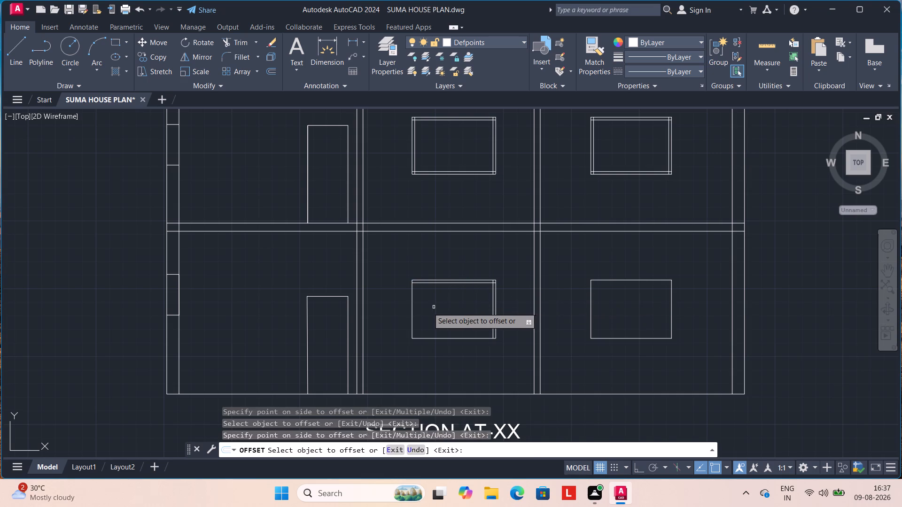
drag(412, 308, 422, 308)
click(423, 307)
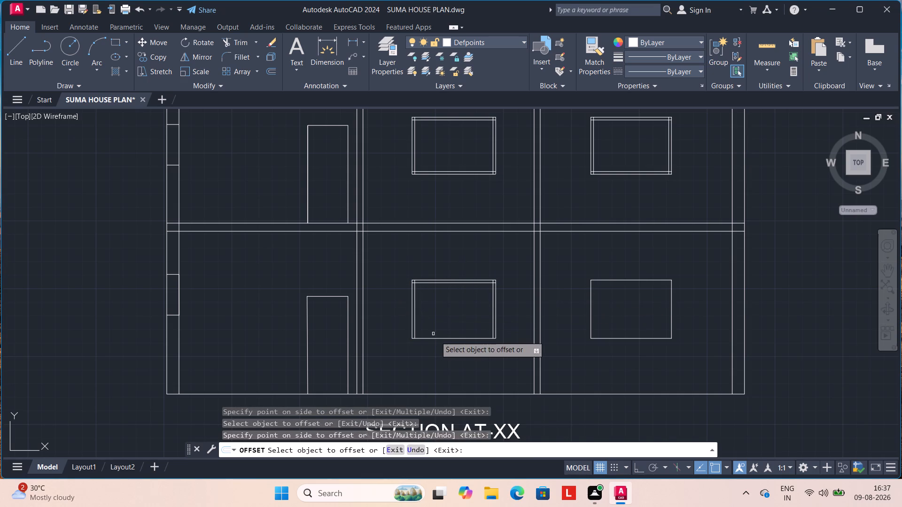
drag(438, 338, 440, 330)
drag(440, 330, 445, 329)
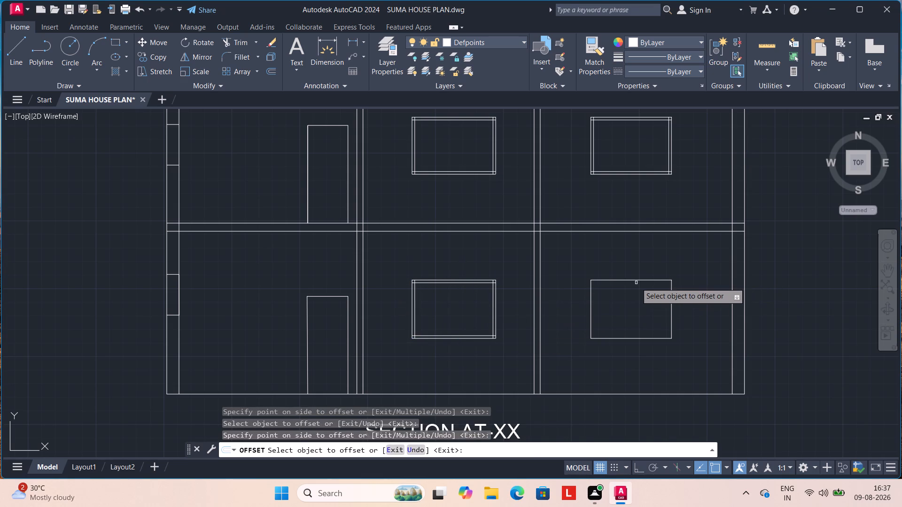
Offset all four edges of the section's lower east-bay window inward by 2" to form its frame.
drag(636, 281, 635, 293)
drag(635, 293, 639, 293)
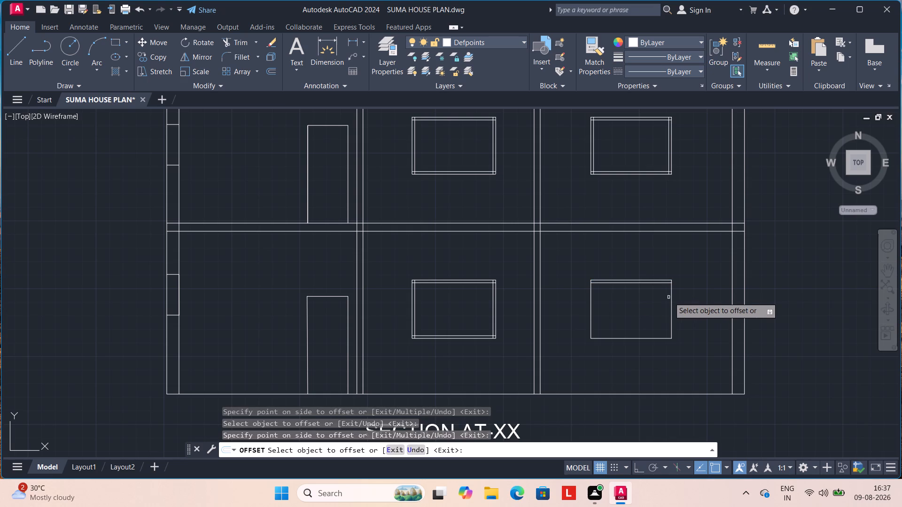
drag(670, 298, 656, 301)
click(656, 301)
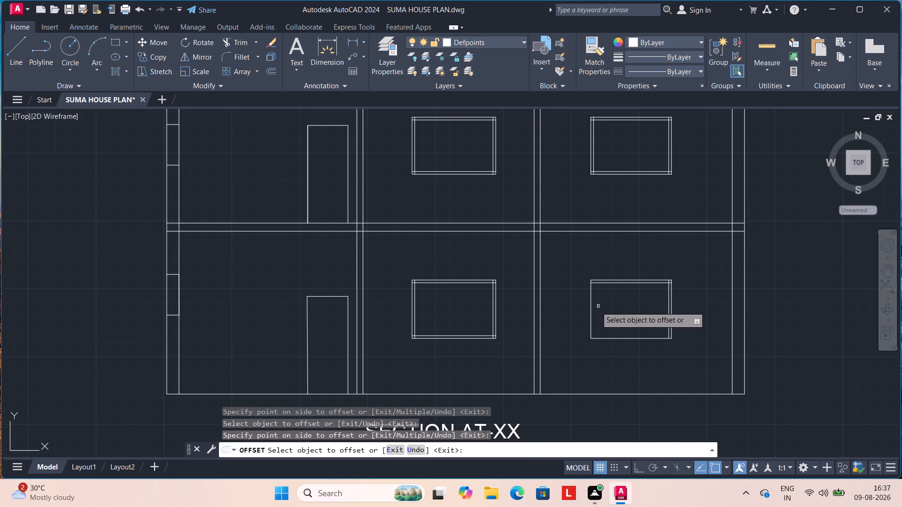
drag(591, 308, 599, 309)
click(599, 309)
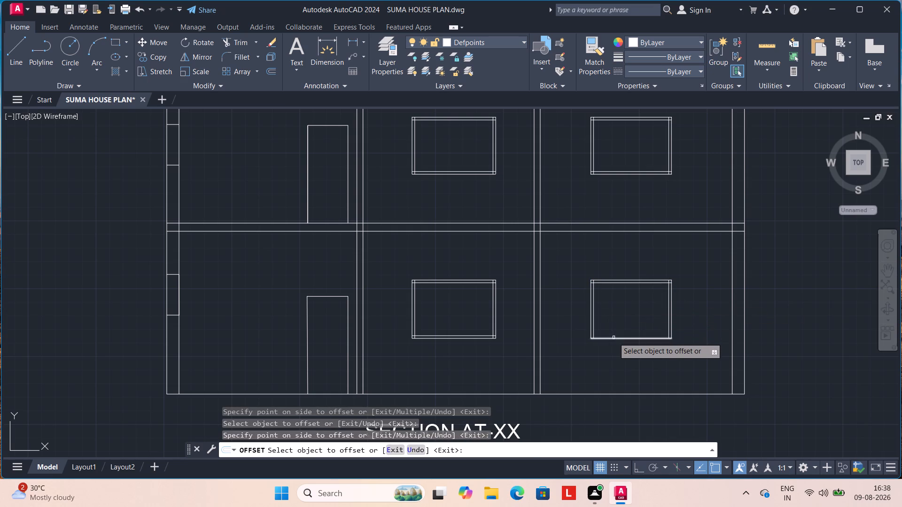
click(614, 337)
drag(614, 339, 614, 329)
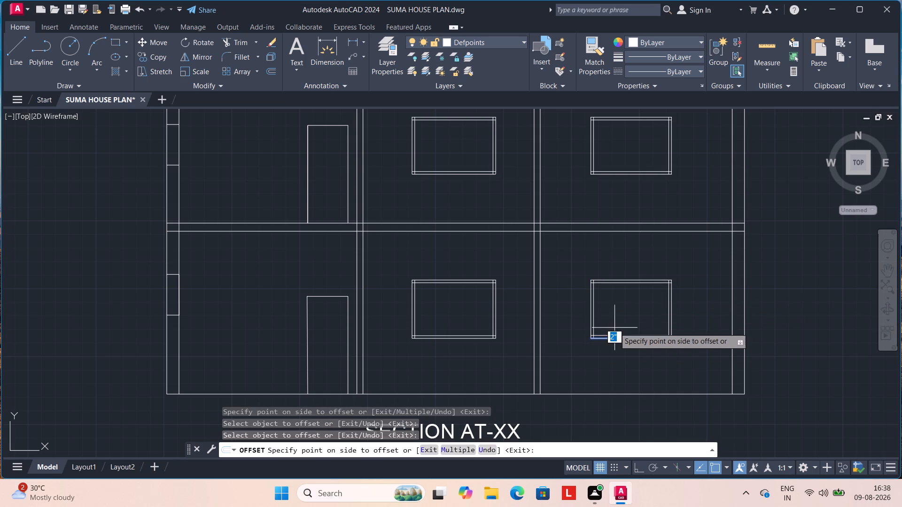
click(614, 328)
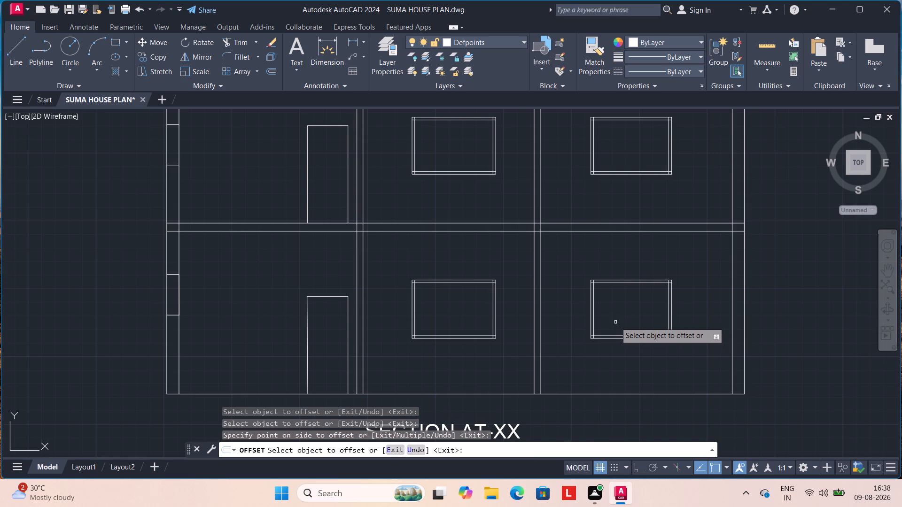
key(Escape)
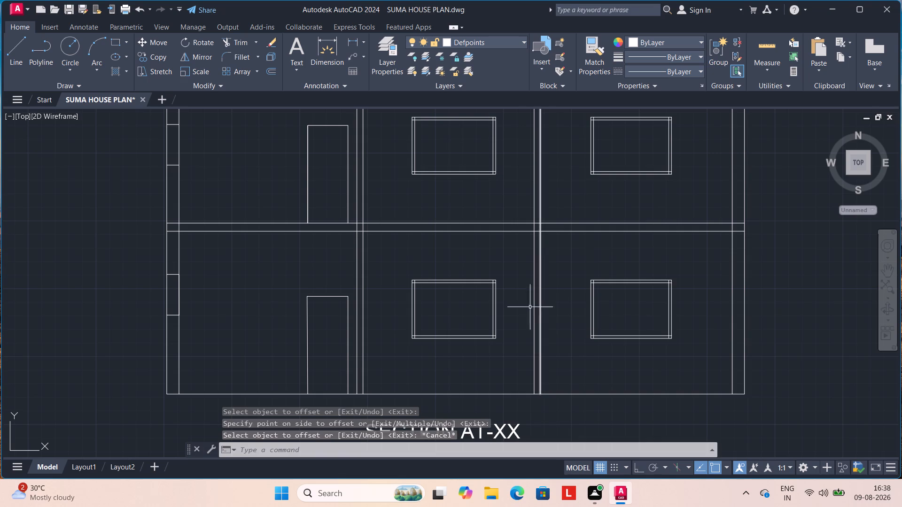
Trim the overlapping inner frame line ends at the two top corners of the section's lower middle-bay window.
scroll(457, 291, up, 1)
text(TR)
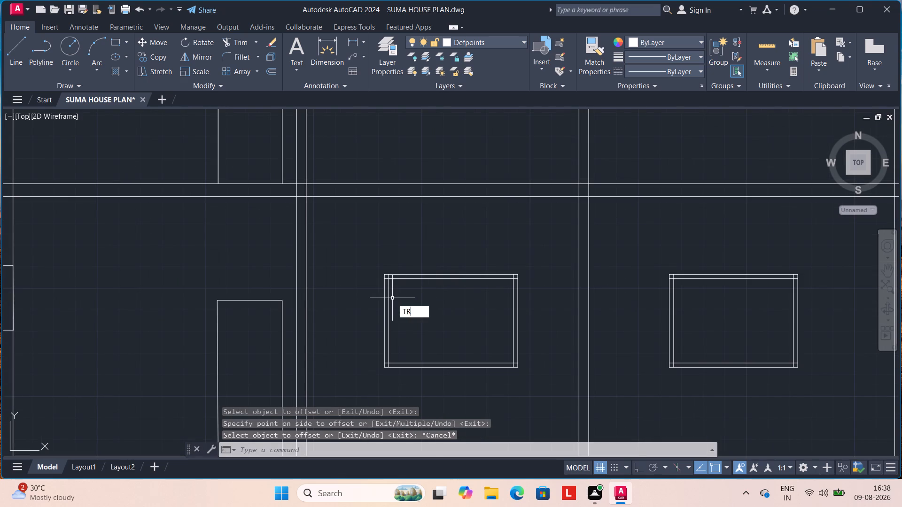
key(Return)
scroll(381, 290, up, 2)
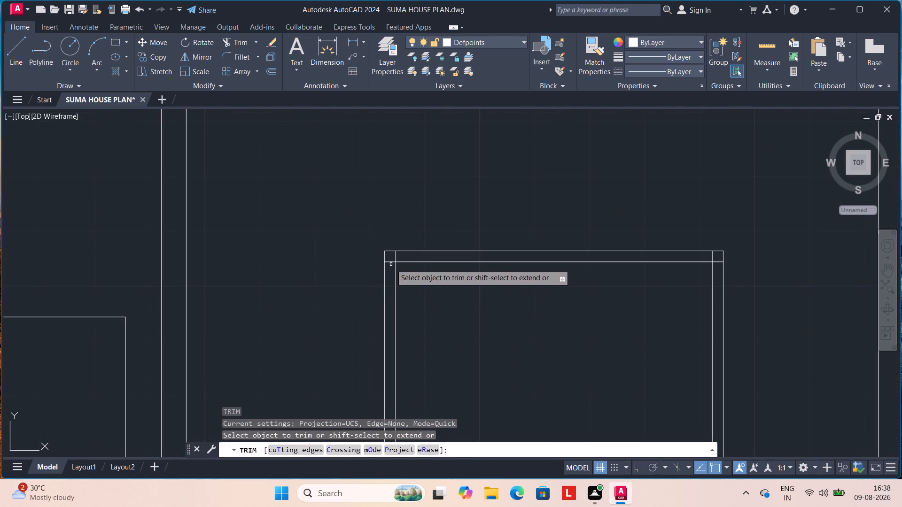
click(388, 261)
click(395, 256)
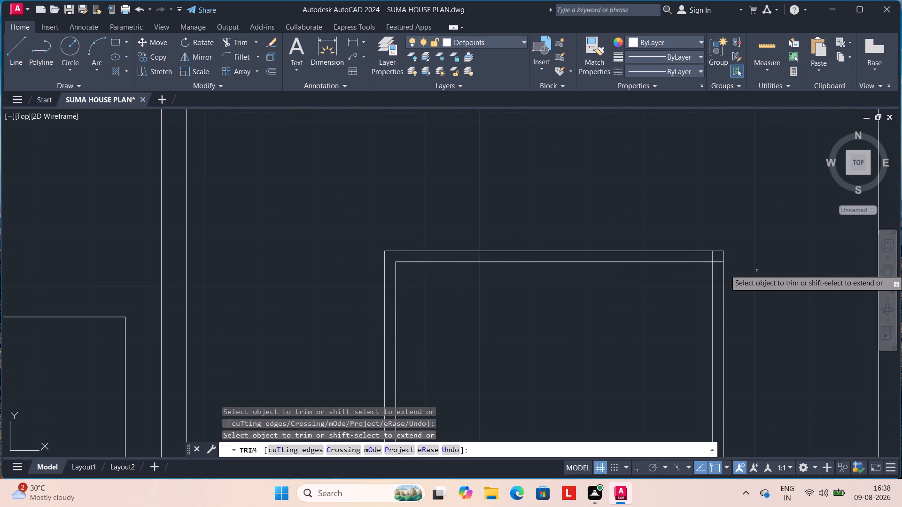
click(718, 262)
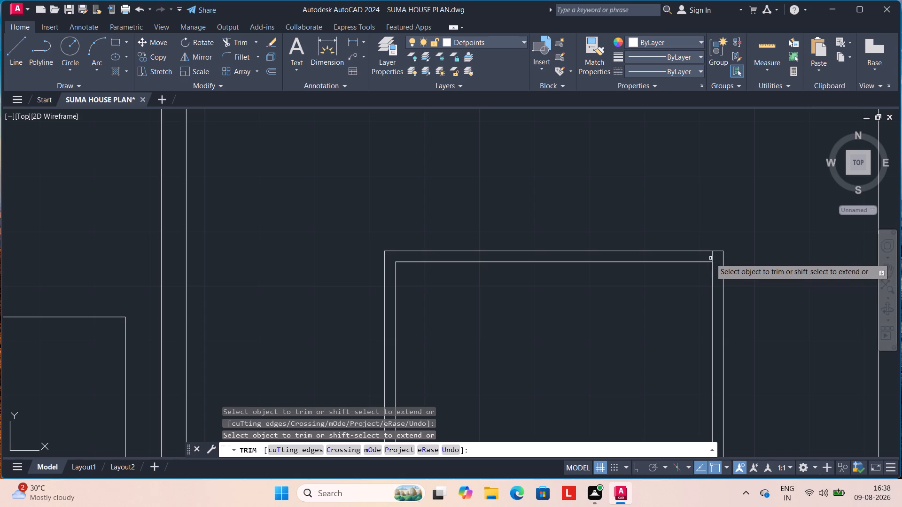
click(710, 258)
click(712, 257)
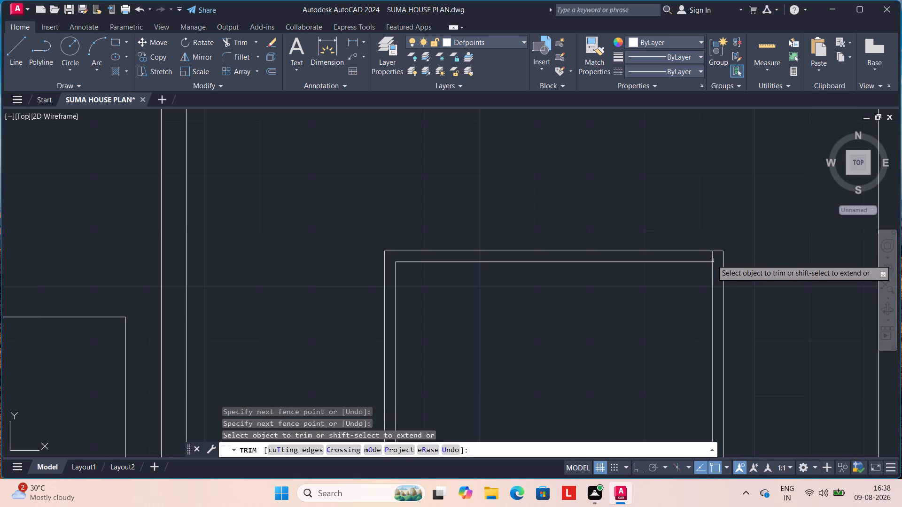
click(711, 258)
Trim the overlapping inner frame line ends at the two bottom corners of the section's lower middle-bay window.
scroll(757, 281, down, 1)
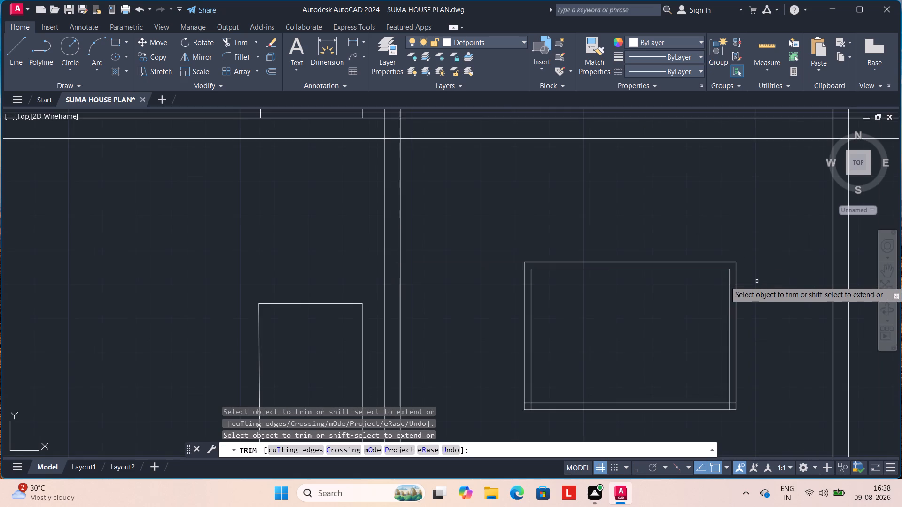
scroll(757, 284, down, 1)
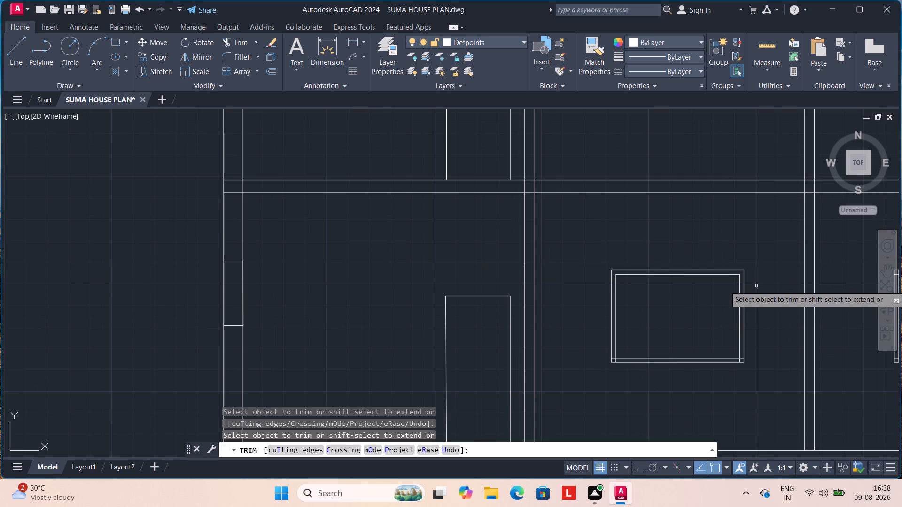
middle_drag(752, 403, 750, 330)
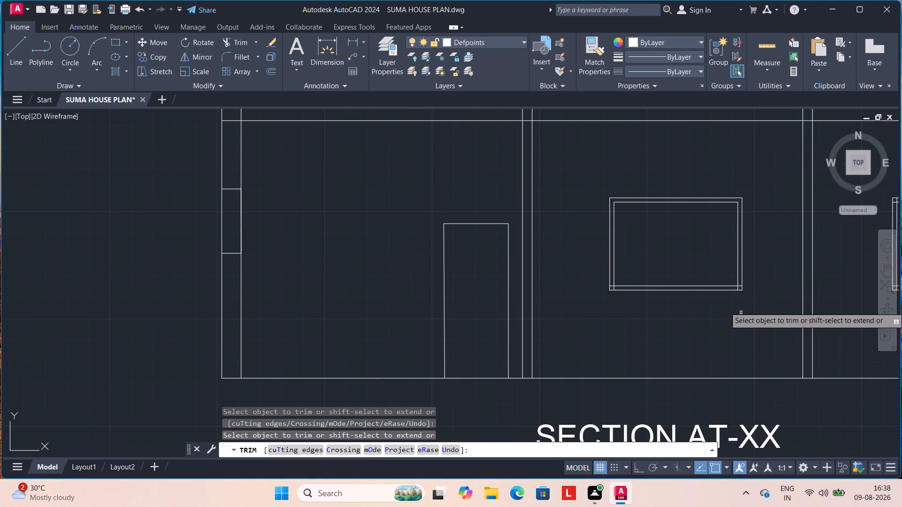
scroll(742, 299, up, 3)
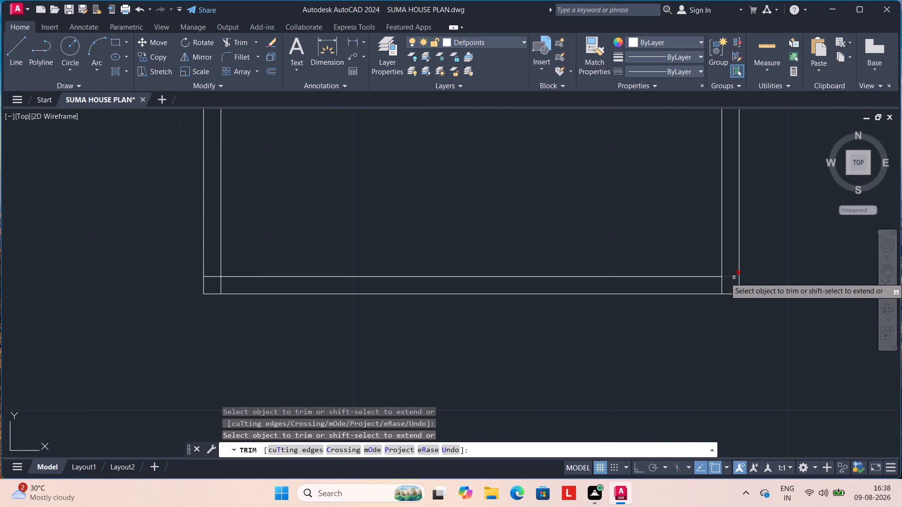
click(734, 277)
click(722, 284)
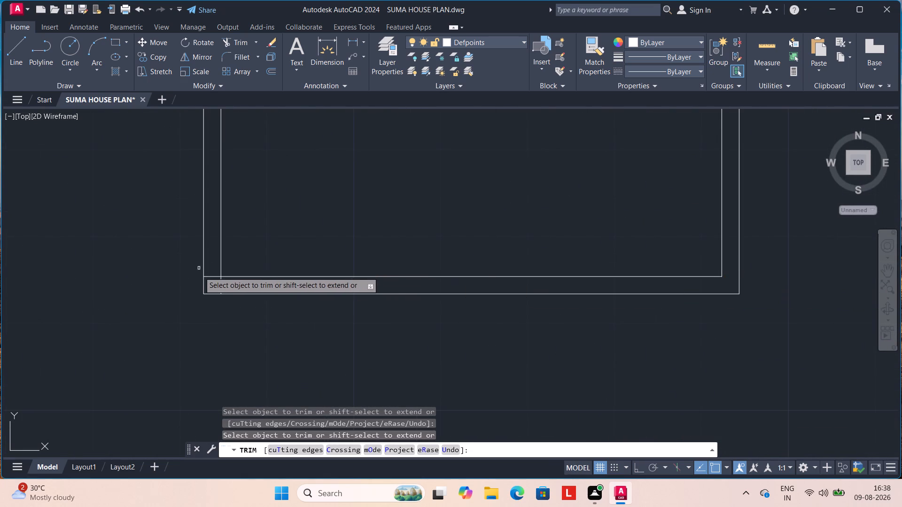
click(214, 274)
click(213, 277)
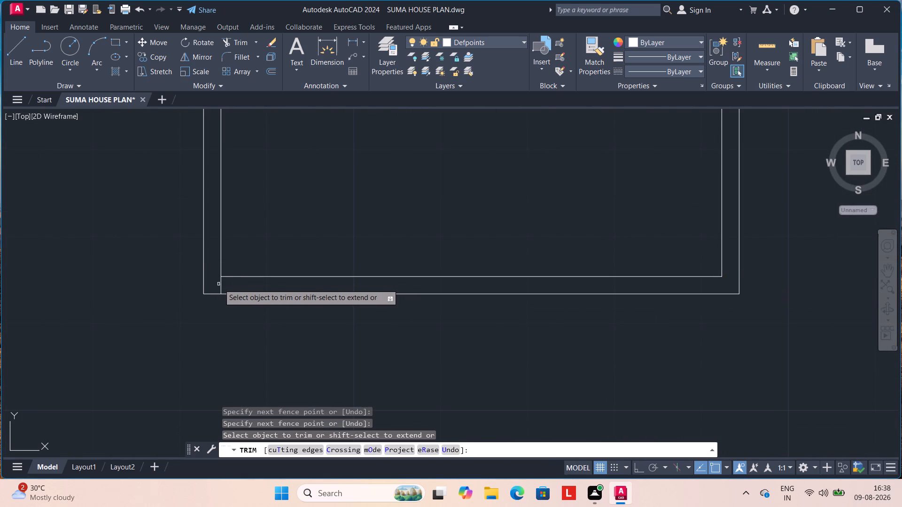
click(219, 284)
Trim the overlapping inner frame line ends at the two west corners of the section's lower east-bay window.
scroll(374, 327, down, 2)
scroll(521, 336, down, 1)
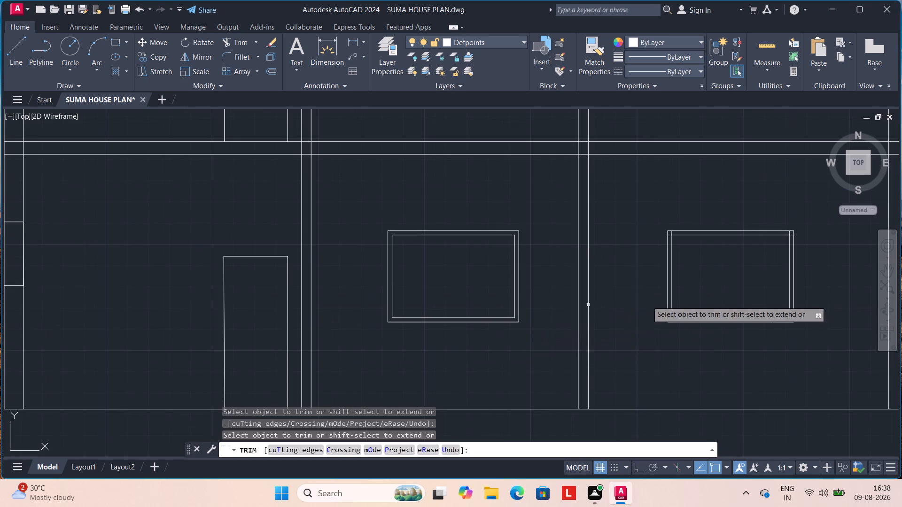
scroll(697, 263, up, 2)
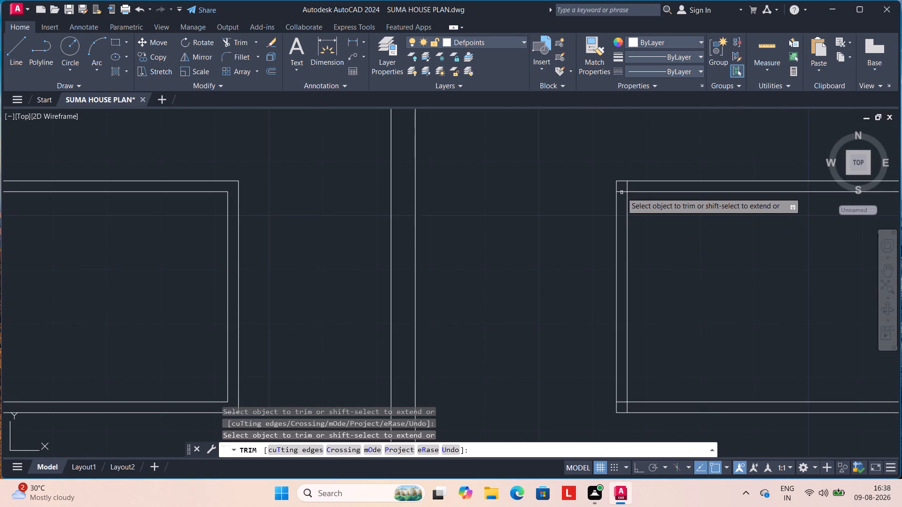
click(622, 192)
click(627, 188)
scroll(656, 250, down, 1)
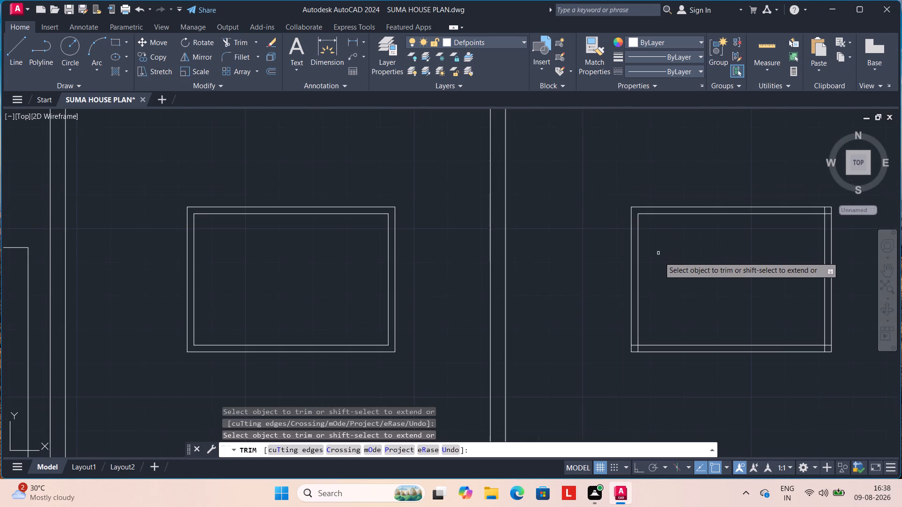
middle_drag(660, 260, 570, 228)
scroll(542, 316, up, 2)
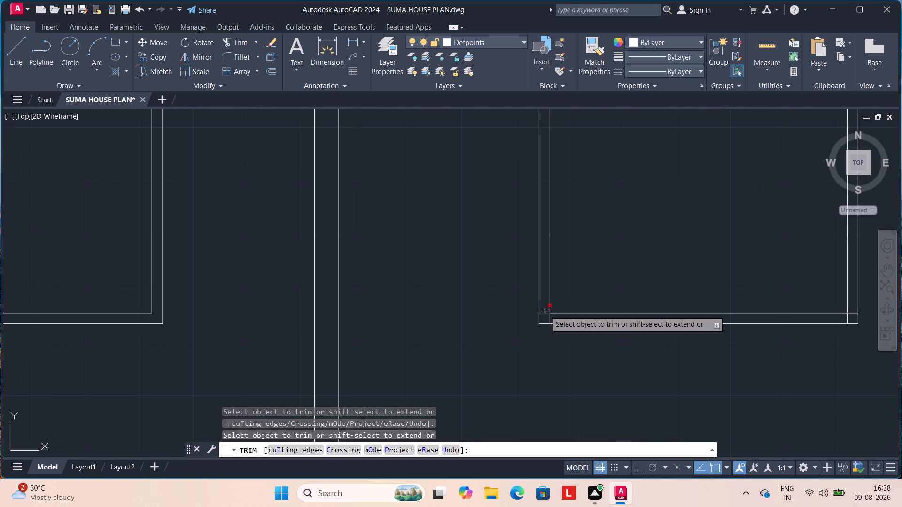
click(545, 313)
click(550, 319)
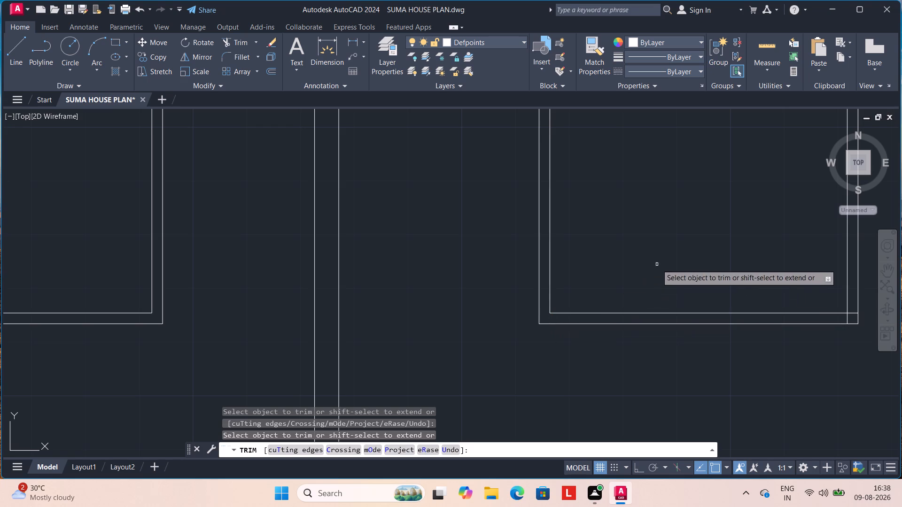
Trim the overlapping inner frame line ends at the two east corners of the section's lower east-bay window.
middle_drag(657, 264, 431, 273)
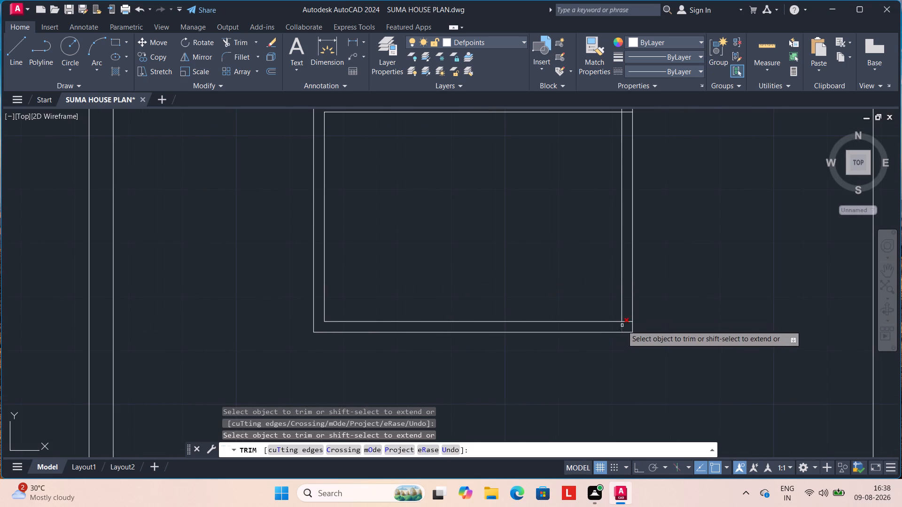
click(622, 325)
click(627, 321)
scroll(590, 237, down, 1)
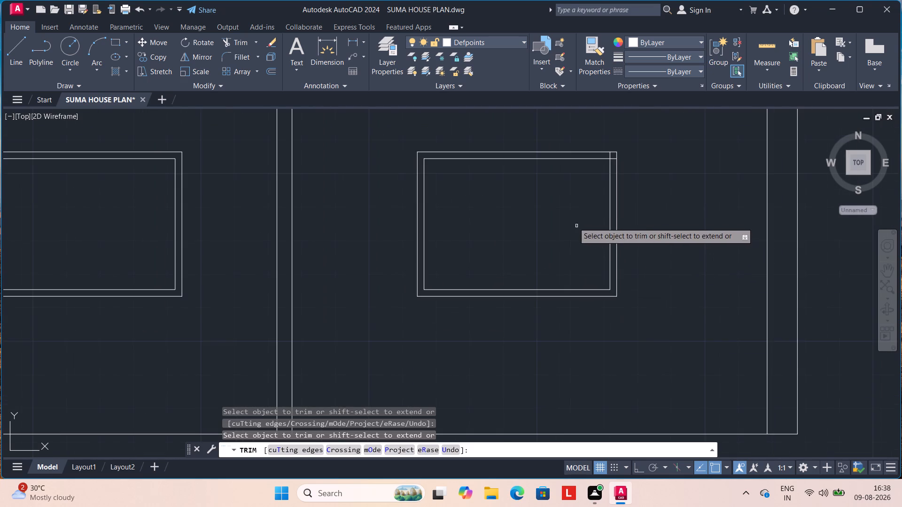
scroll(609, 146, up, 2)
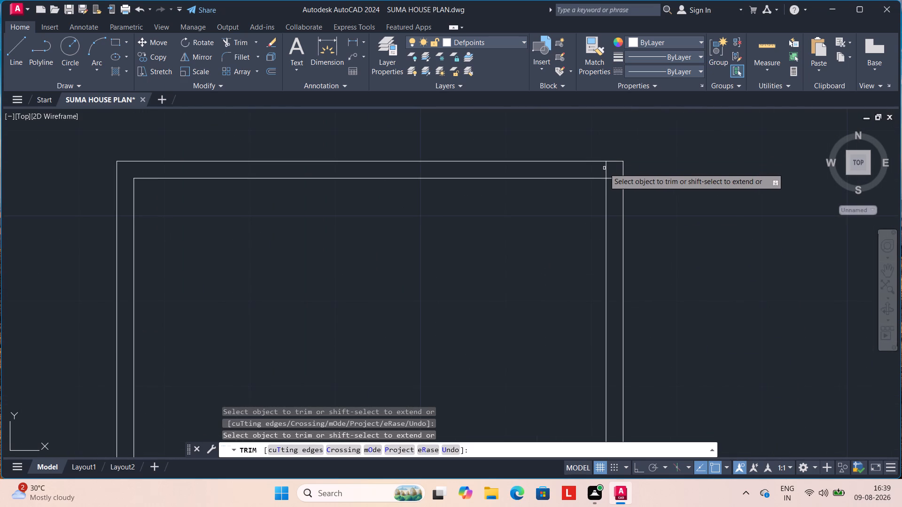
click(606, 168)
click(613, 179)
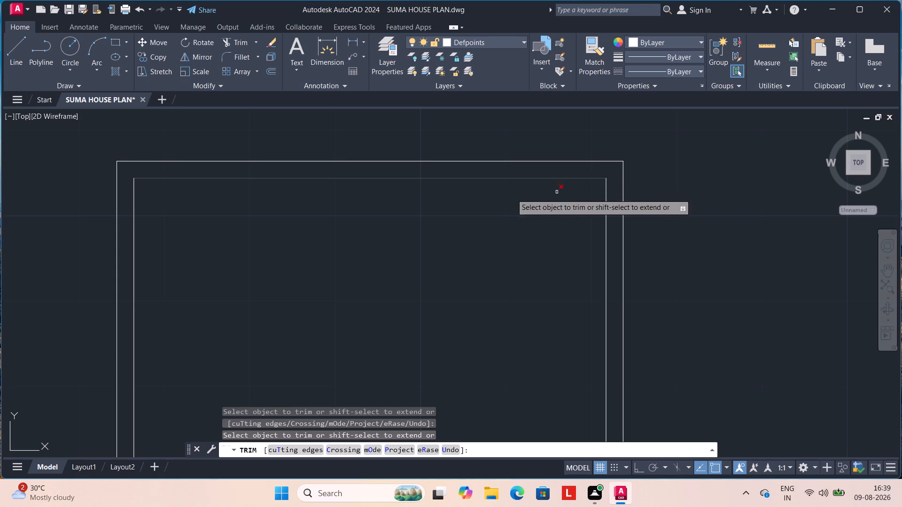
Trim the overlapping inner frame line ends at the two bottom corners of the section's upper east-bay window.
scroll(492, 202, down, 2)
middle_drag(463, 151, 496, 364)
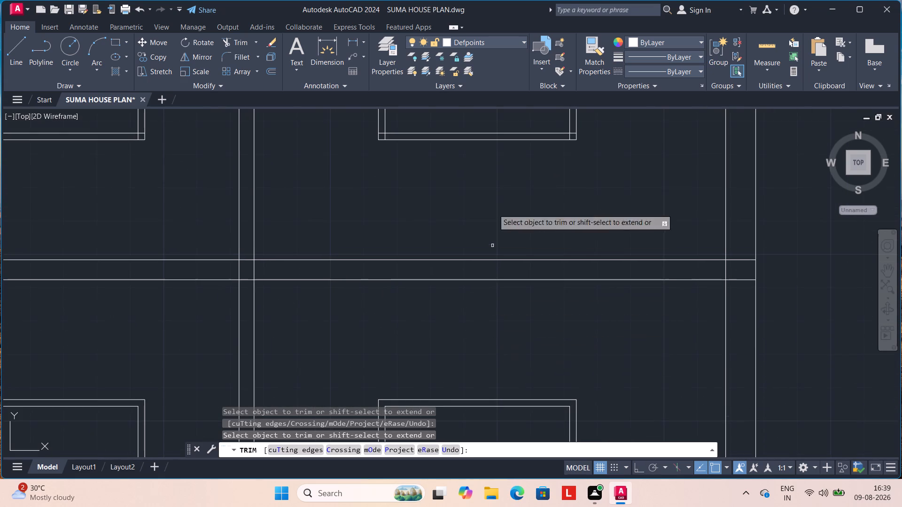
middle_drag(506, 195, 497, 318)
scroll(560, 266, up, 2)
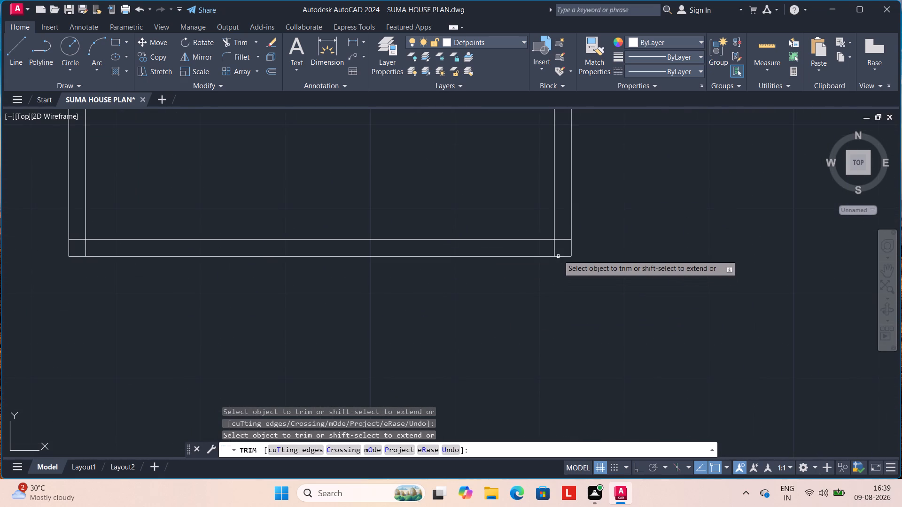
click(553, 250)
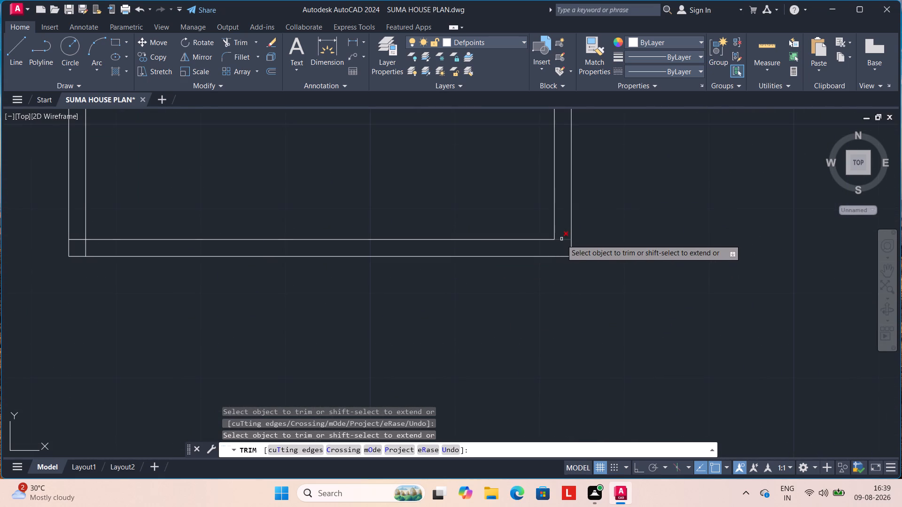
click(561, 239)
scroll(506, 202, down, 2)
scroll(331, 197, up, 3)
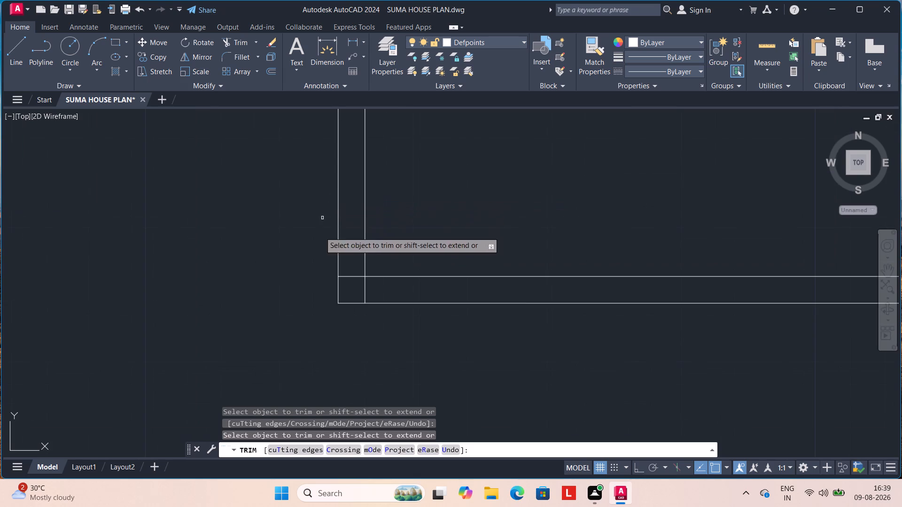
click(350, 276)
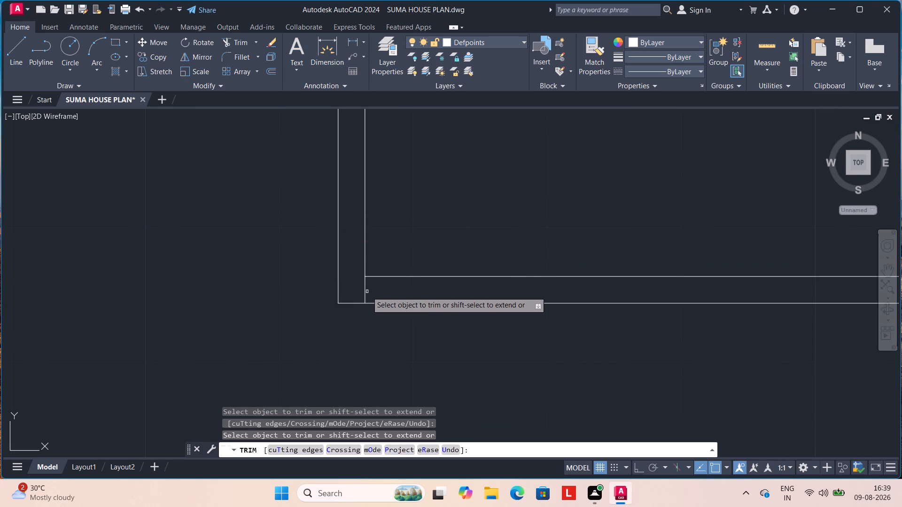
click(366, 291)
Trim the overlapping inner frame line ends at the two top corners of the section's upper east-bay window.
scroll(474, 248, down, 2)
middle_drag(512, 243, 482, 298)
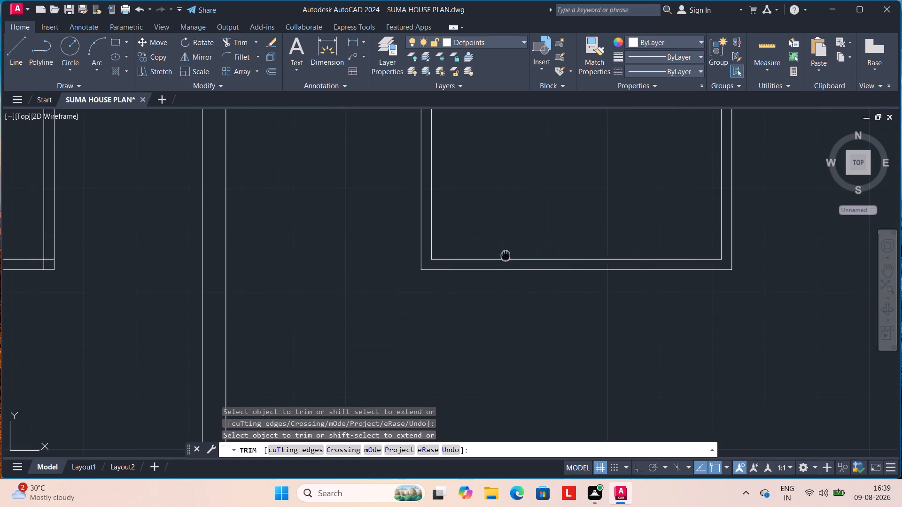
middle_drag(482, 298, 415, 408)
scroll(443, 365, up, 1)
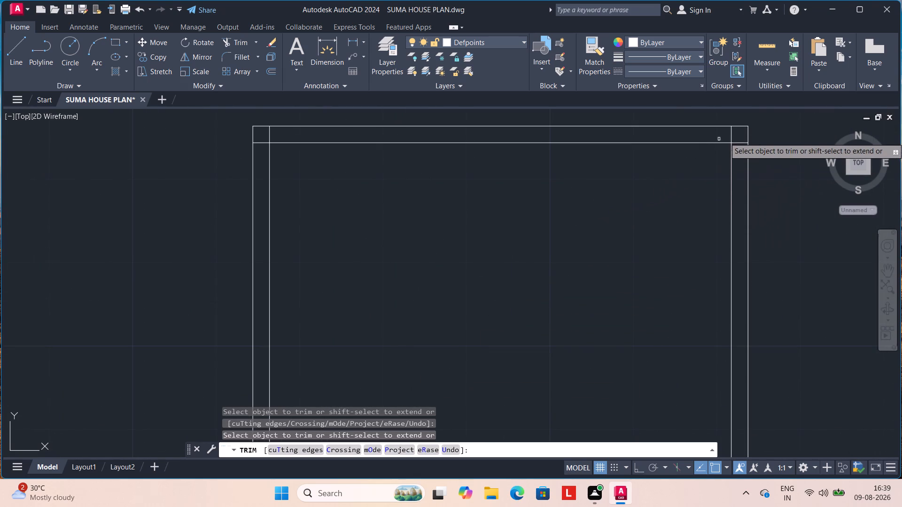
click(733, 137)
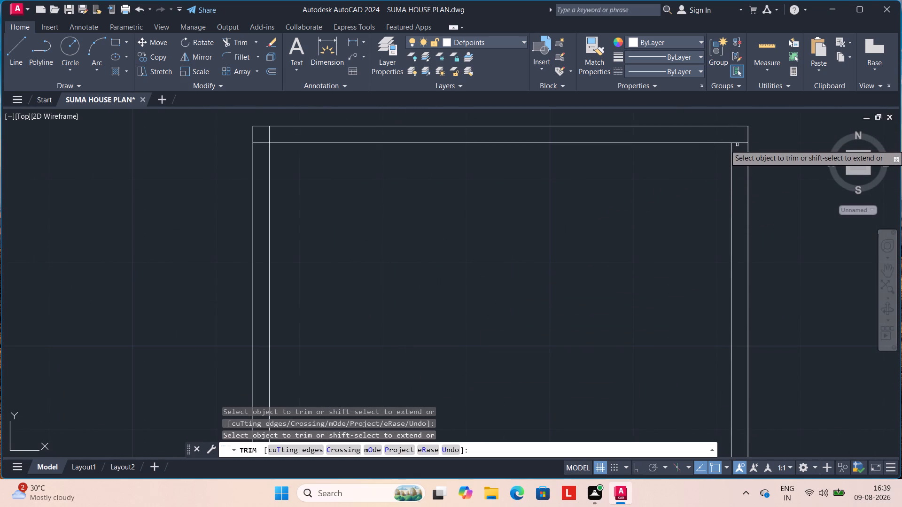
click(738, 143)
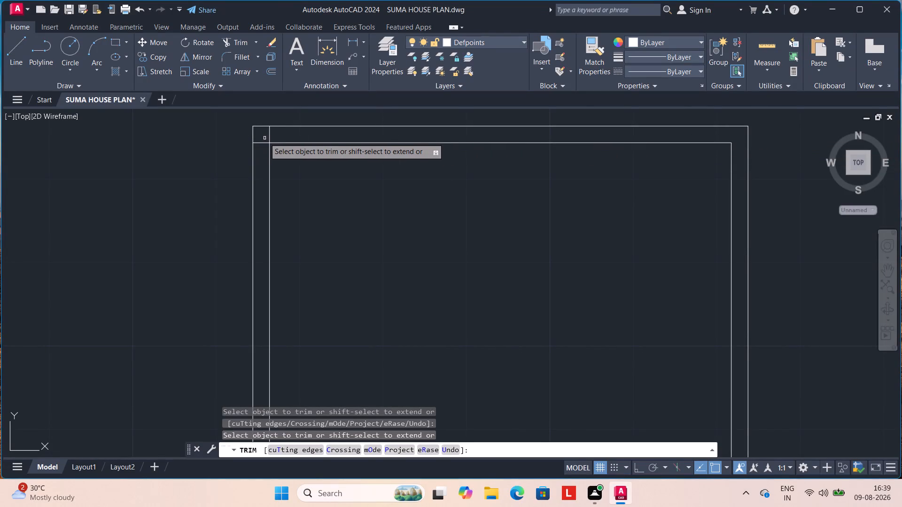
click(260, 141)
click(269, 135)
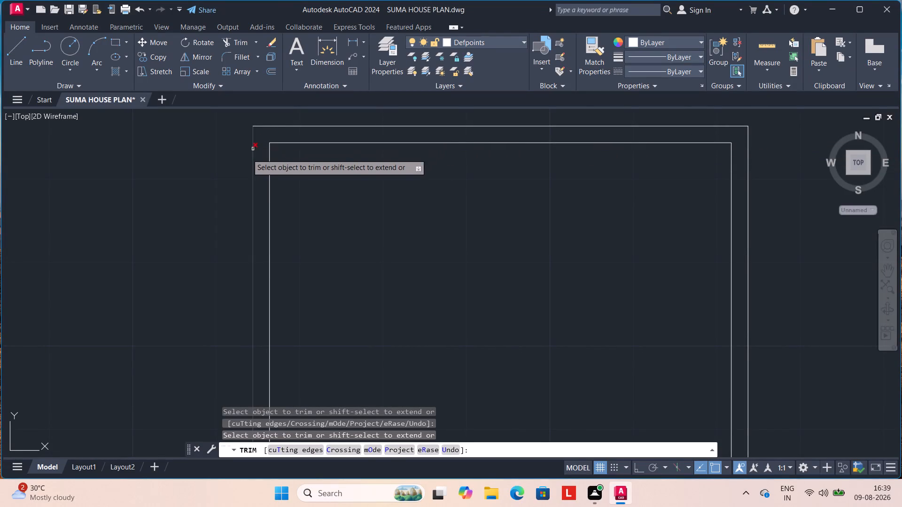
Trim the overlapping inner frame line ends at the two bottom corners of the section's upper middle-bay window.
scroll(0, 186, down, 1)
middle_drag(26, 201, 129, 223)
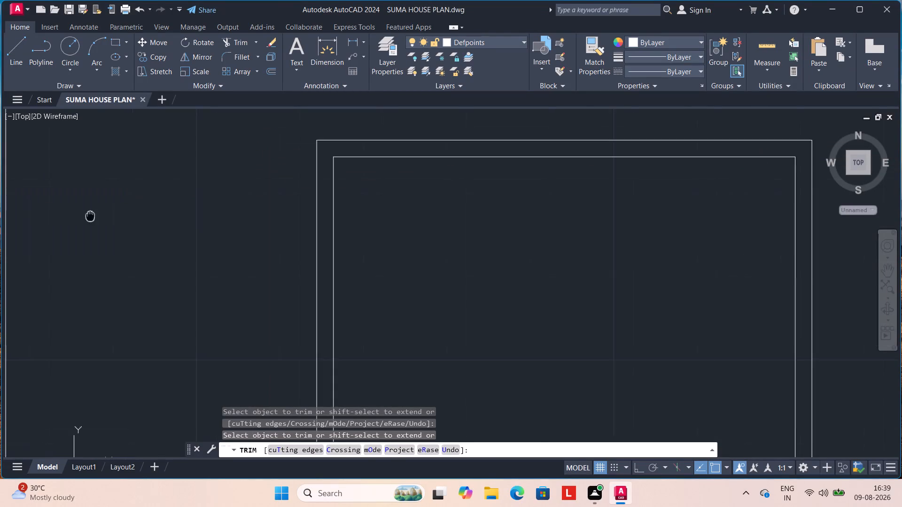
middle_drag(129, 223, 520, 227)
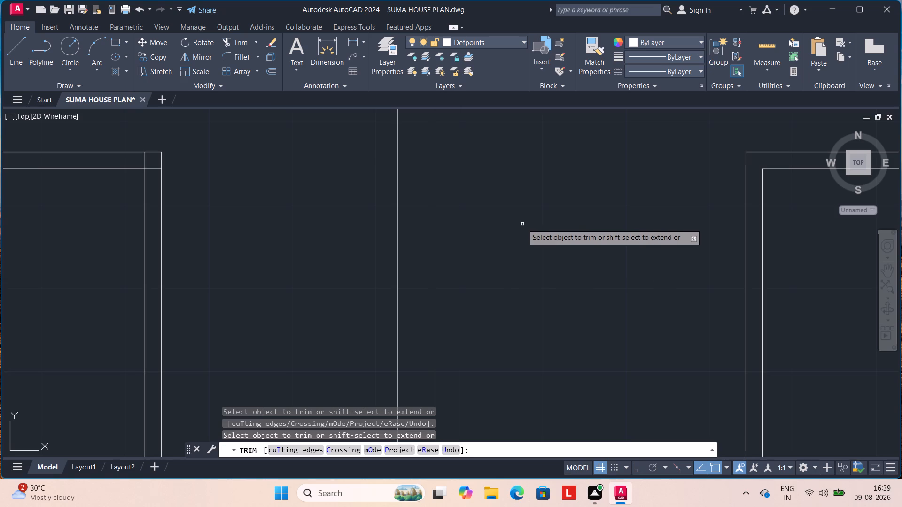
middle_drag(61, 216, 369, 202)
scroll(369, 201, down, 1)
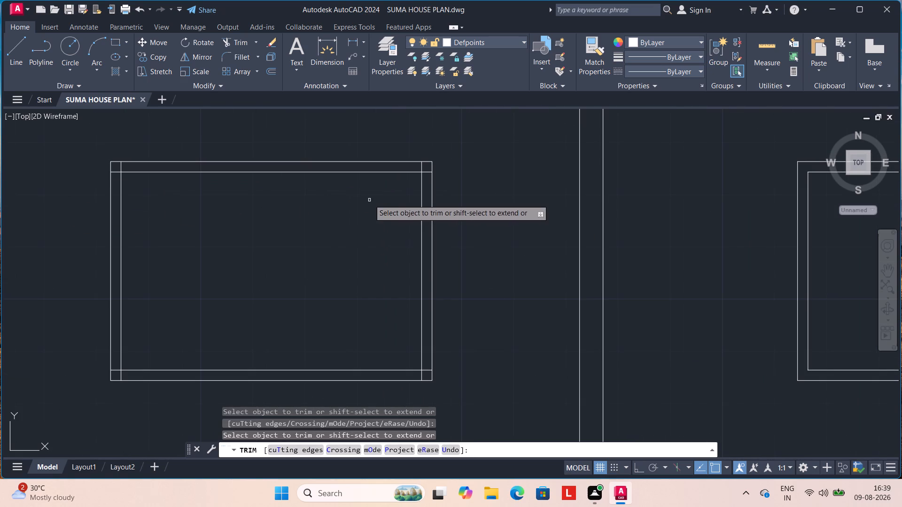
scroll(112, 370, up, 1)
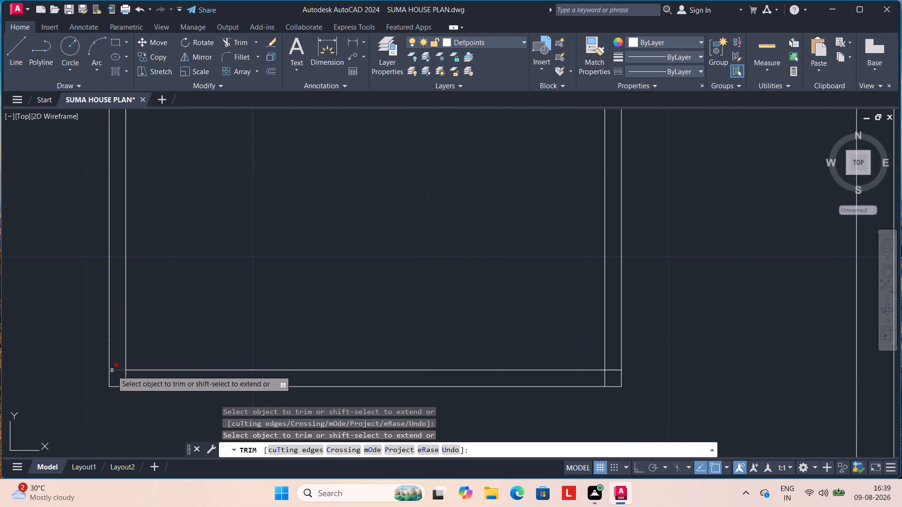
click(112, 370)
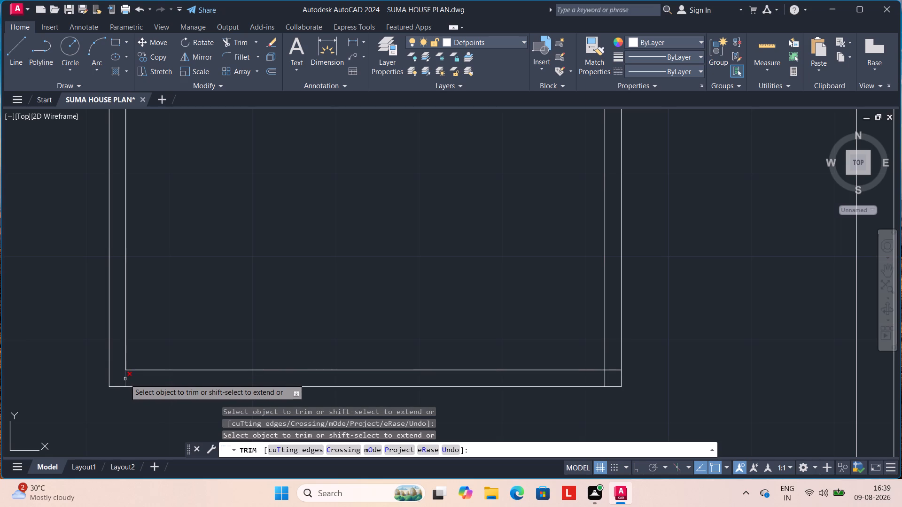
click(125, 379)
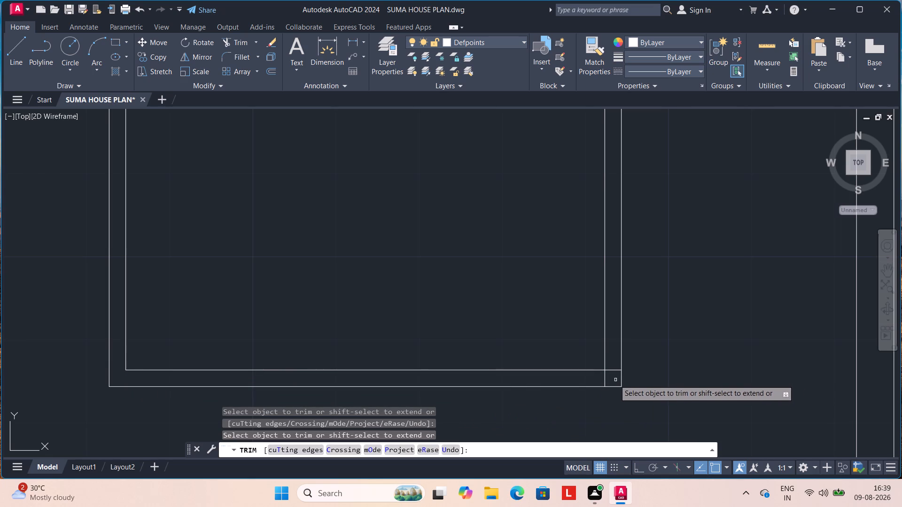
click(615, 369)
click(604, 379)
Trim the overlapping inner frame line ends at the two top corners of the section's upper middle-bay window.
scroll(556, 242, down, 1)
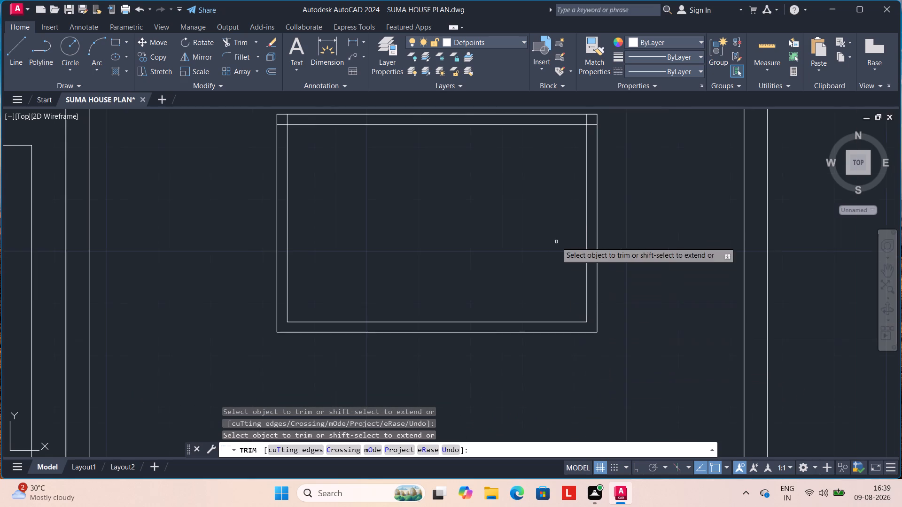
click(586, 119)
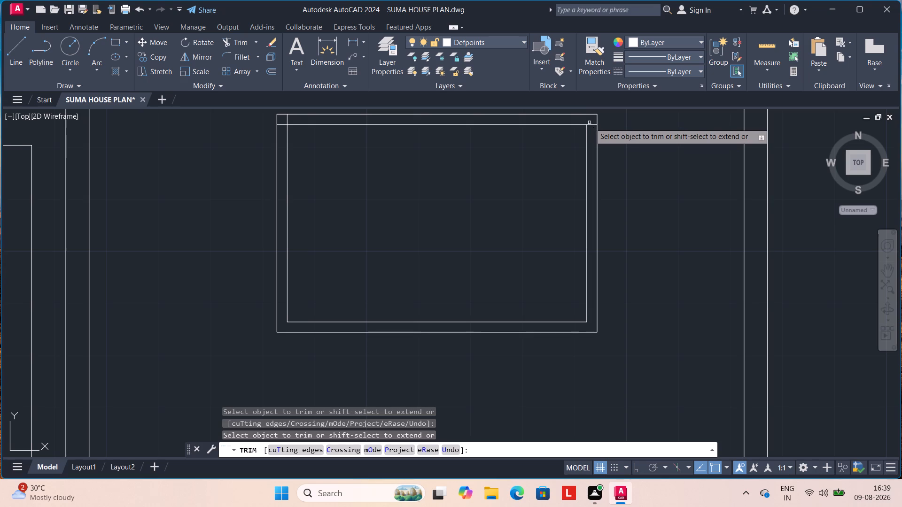
click(590, 123)
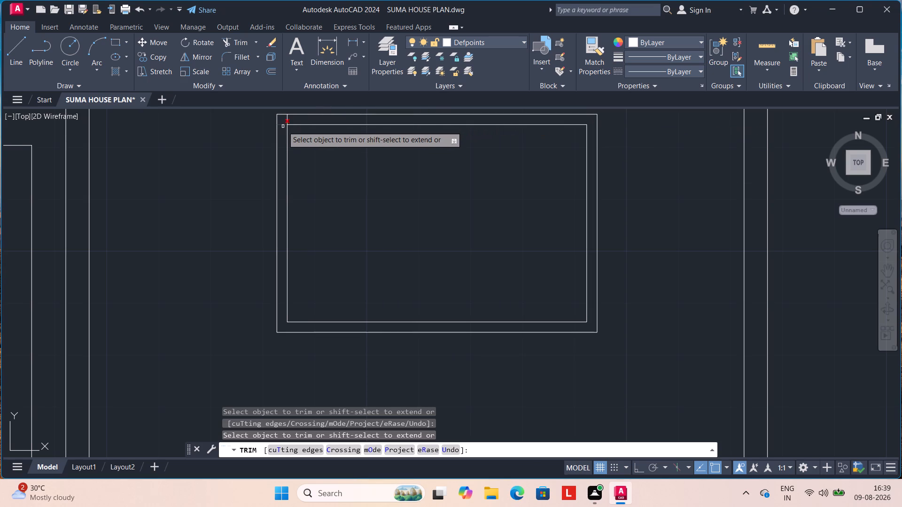
click(283, 124)
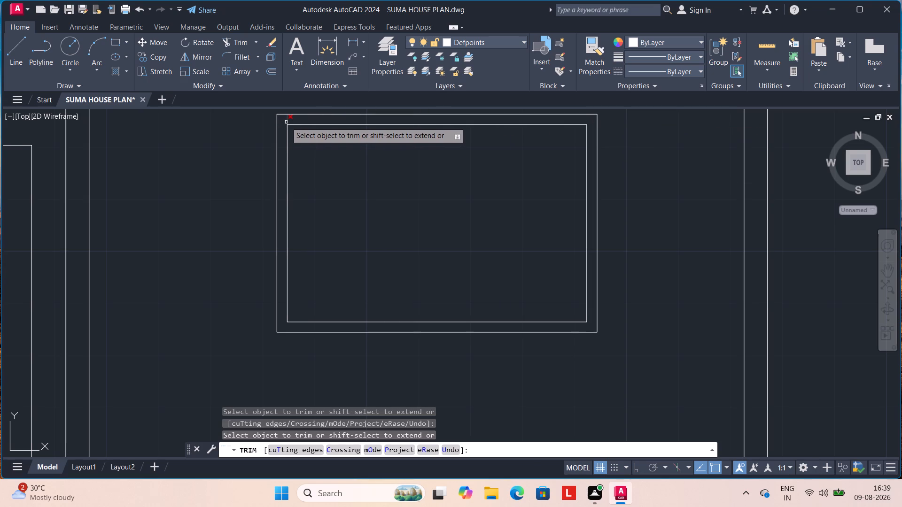
click(286, 122)
scroll(262, 125, down, 2)
key(q)
middle_drag(232, 124, 202, 238)
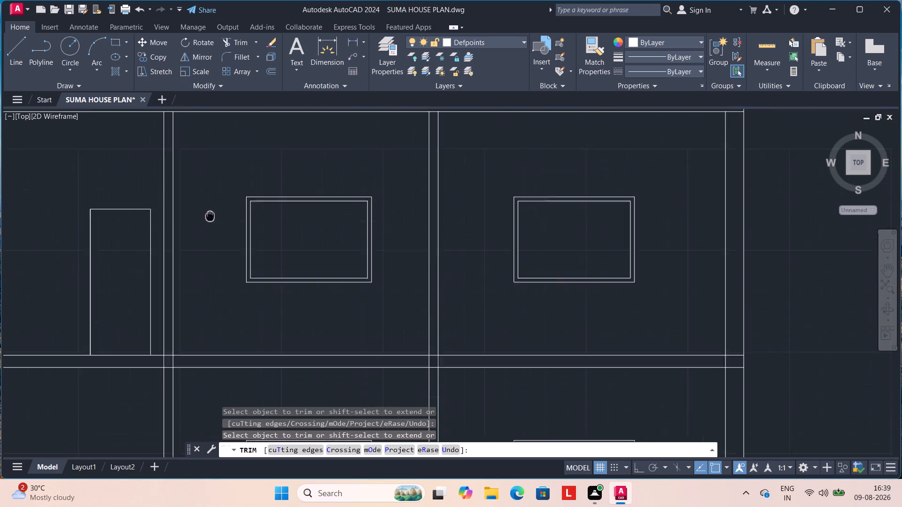
middle_drag(202, 238, 201, 239)
key(Escape)
key(Escape)
key(Escape)
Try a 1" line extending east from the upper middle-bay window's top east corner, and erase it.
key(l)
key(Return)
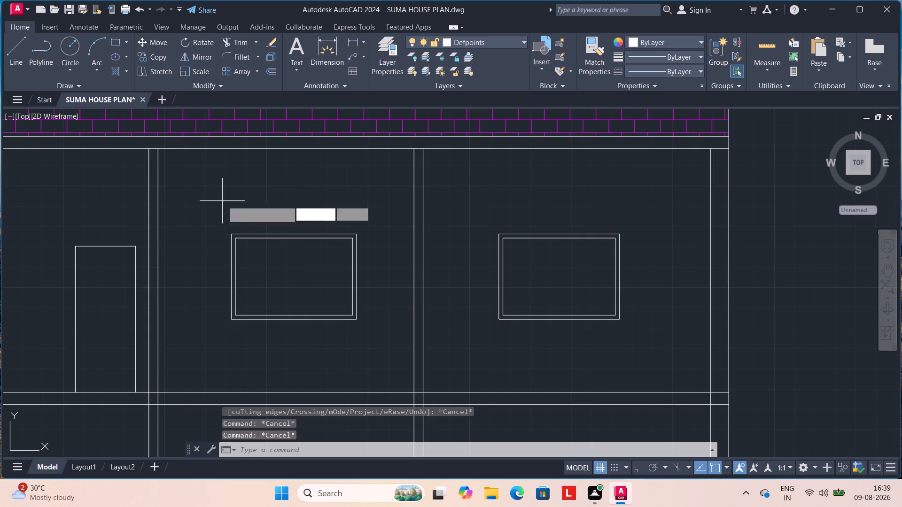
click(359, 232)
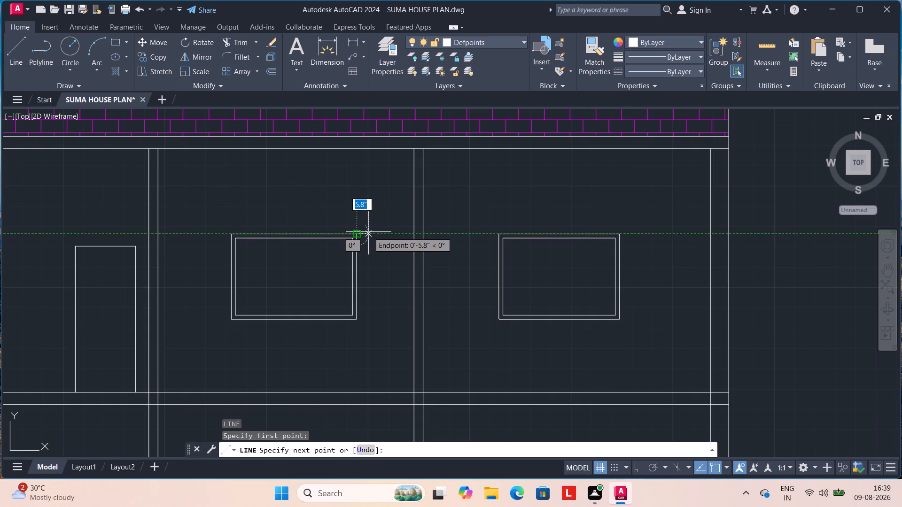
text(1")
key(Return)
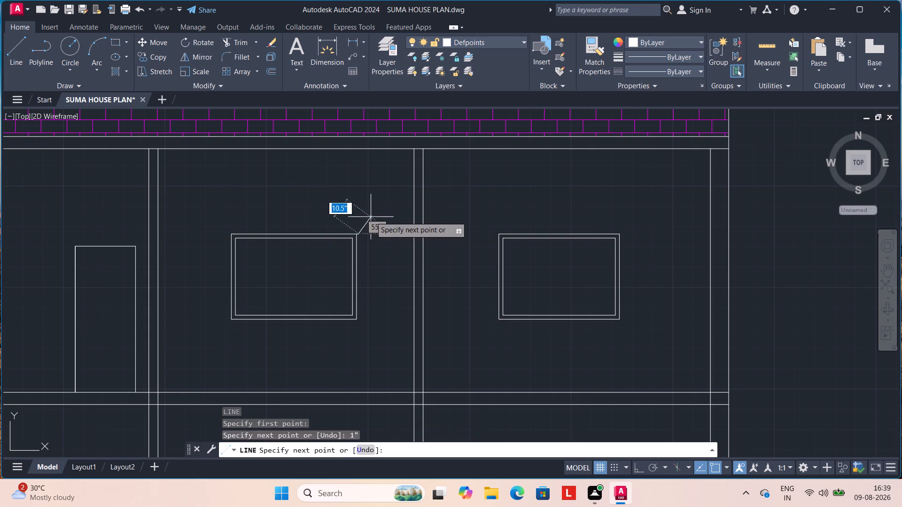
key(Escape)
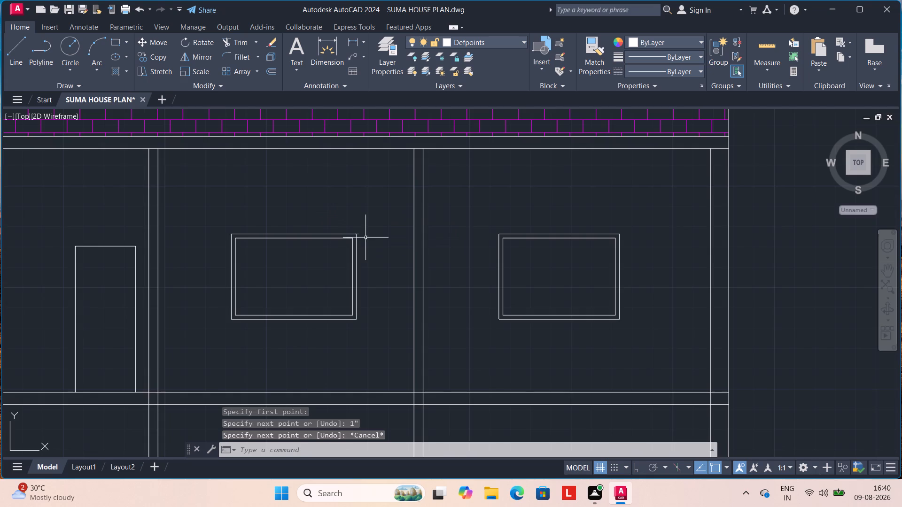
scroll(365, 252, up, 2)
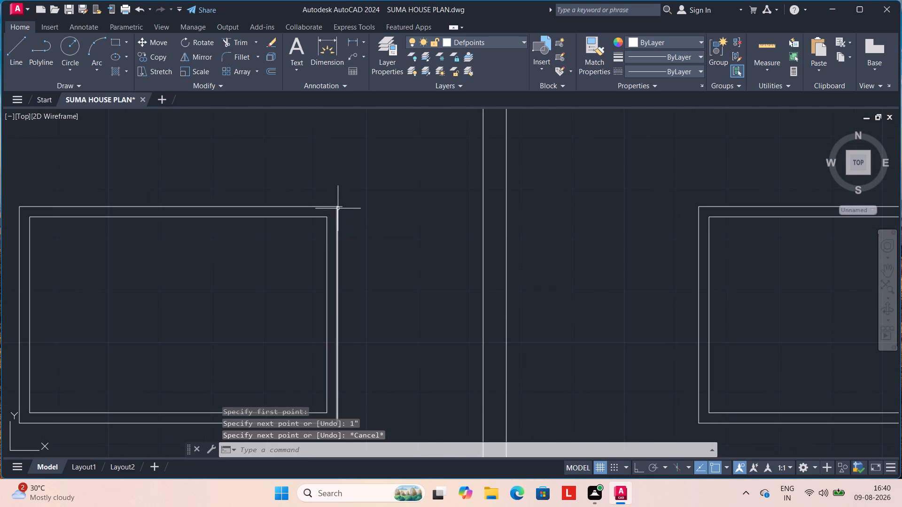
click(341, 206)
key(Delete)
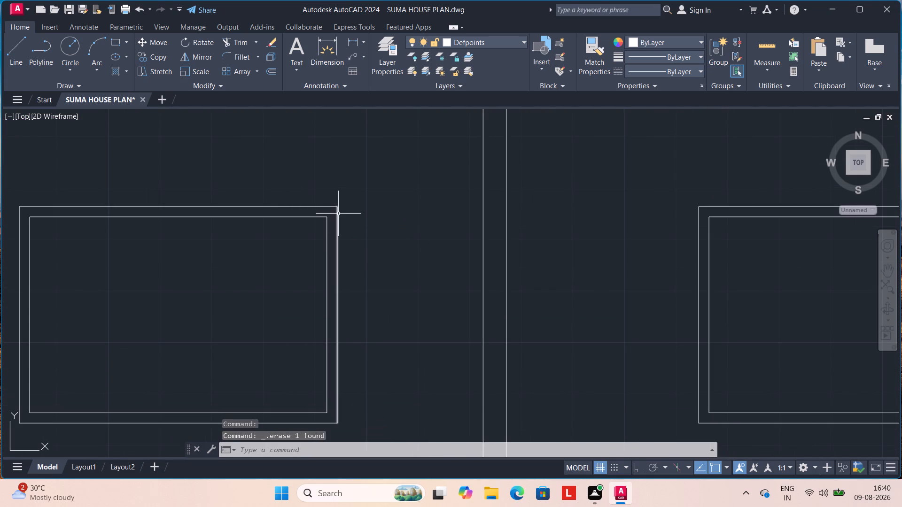
Draw a band outline above the upper middle-bay window: 3" east from its top east corner, 3" up, about 5'-7" west, and down.
key(l)
key(Return)
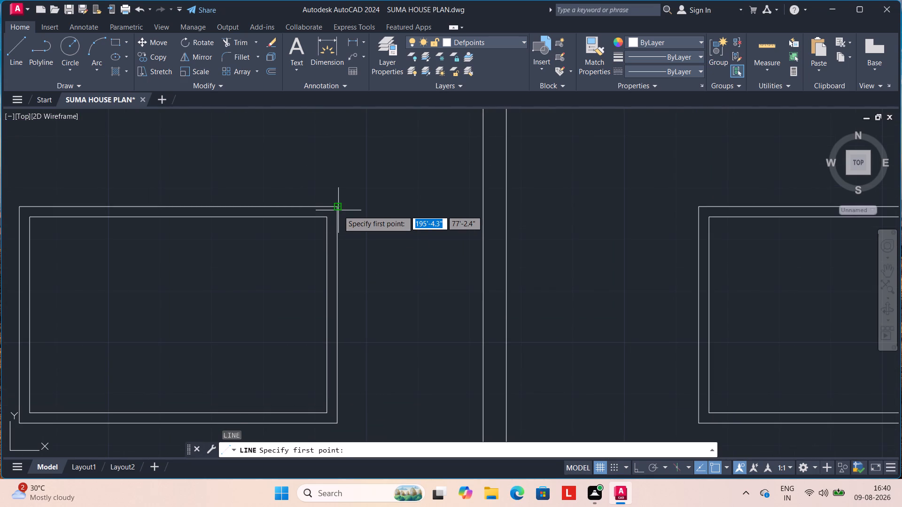
click(338, 210)
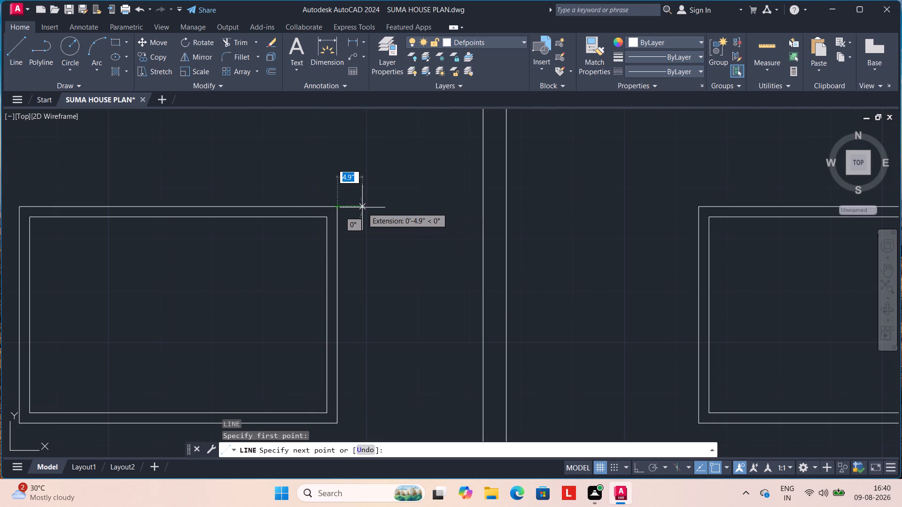
text(3")
key(Return)
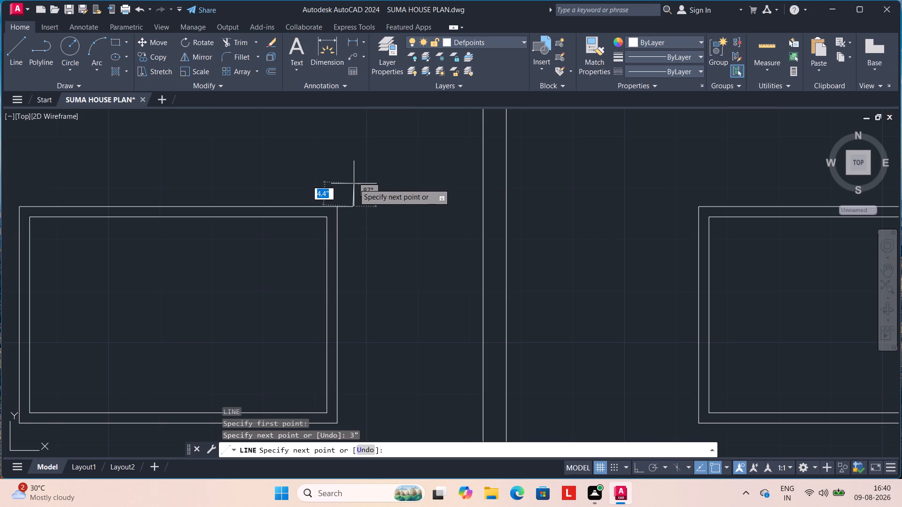
key(3)
key(shift+quotedbl)
key(Return)
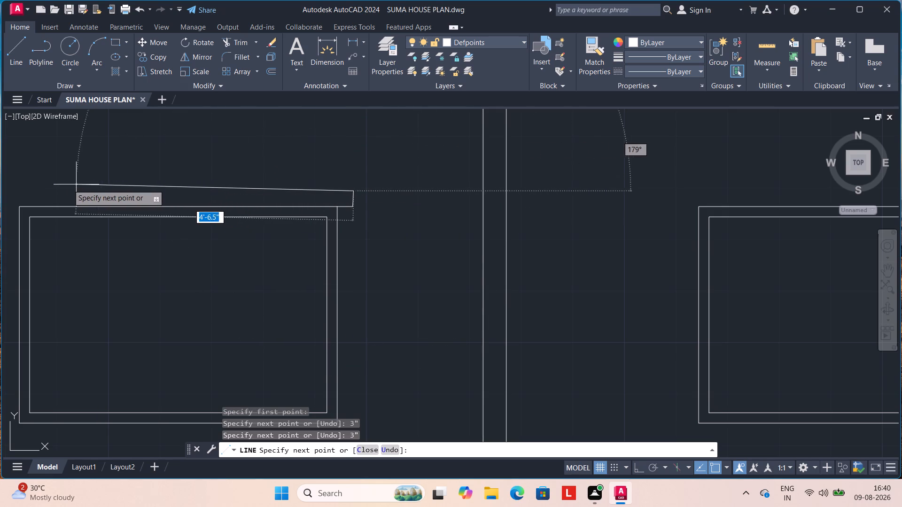
click(7, 191)
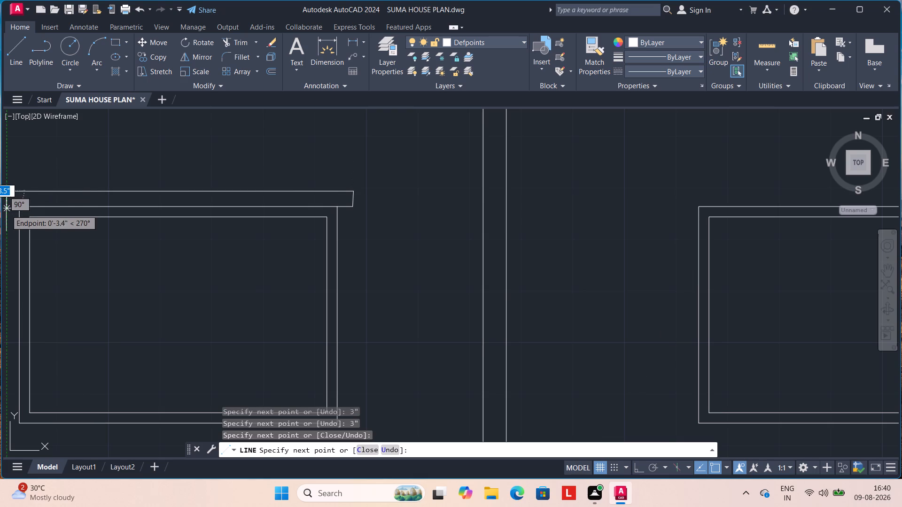
click(5, 211)
key(Escape)
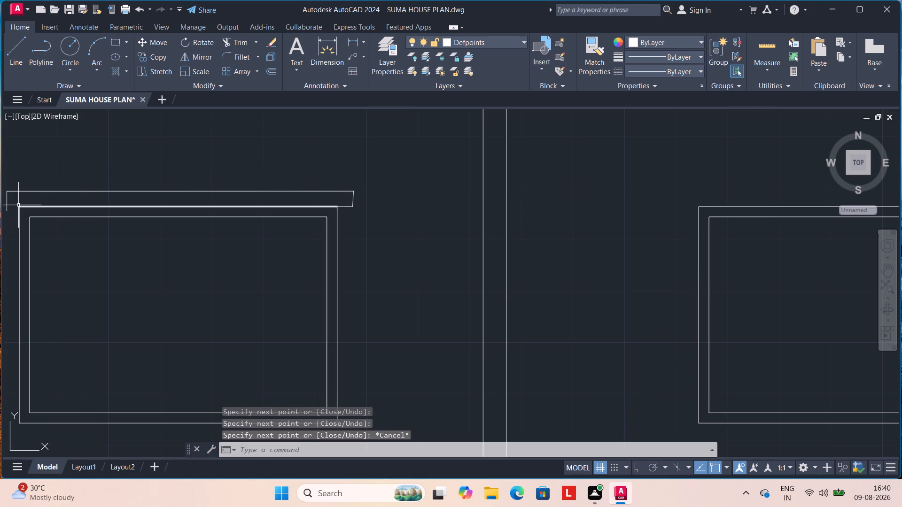
Draw a line 2" west from the upper middle-bay window's top west corner and up to the band's top line.
scroll(16, 204, up, 3)
scroll(16, 211, down, 2)
middle_drag(33, 208, 208, 192)
scroll(181, 198, up, 1)
key(l)
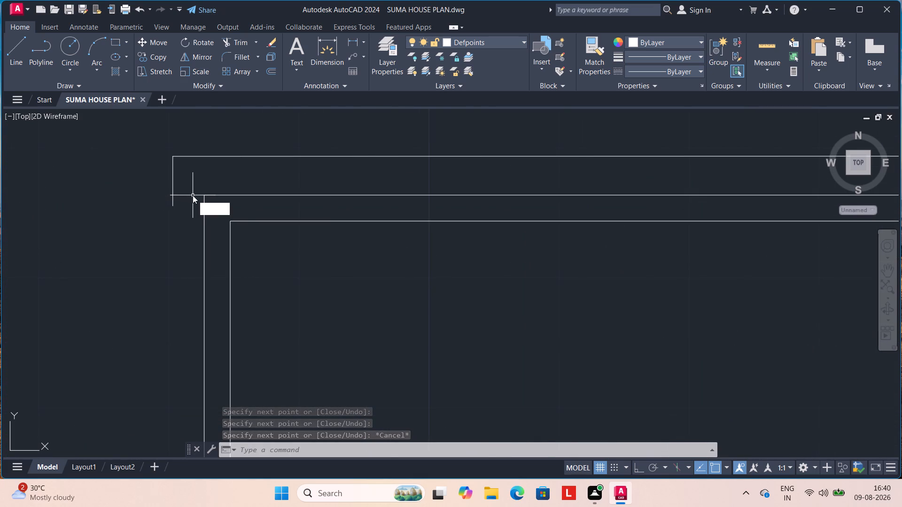
key(Return)
click(204, 196)
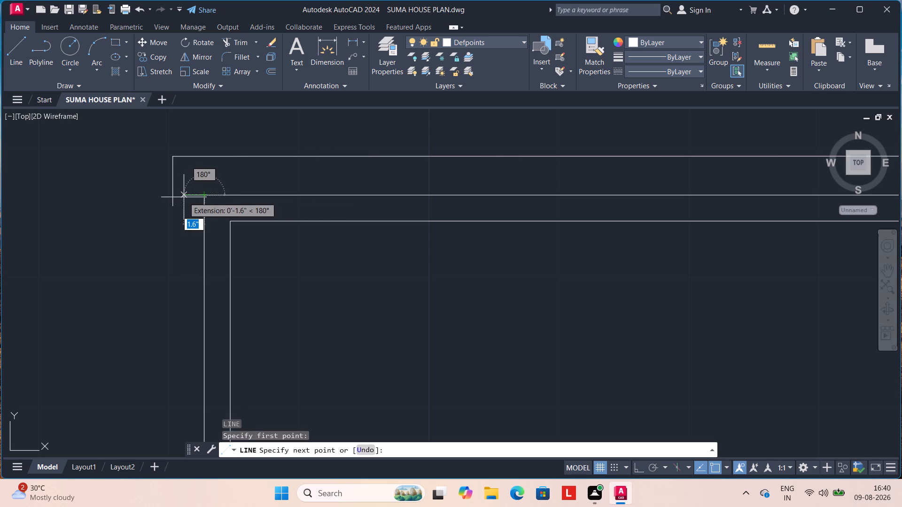
text(2")
key(Return)
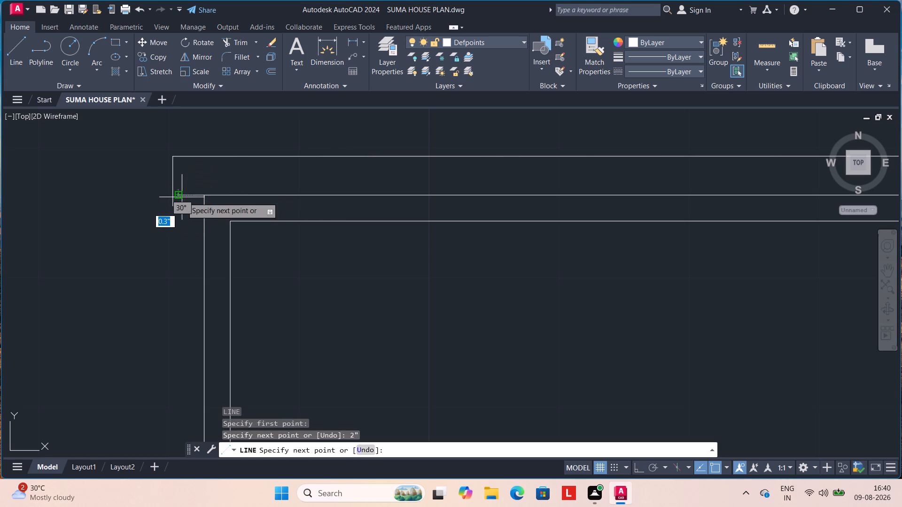
click(178, 161)
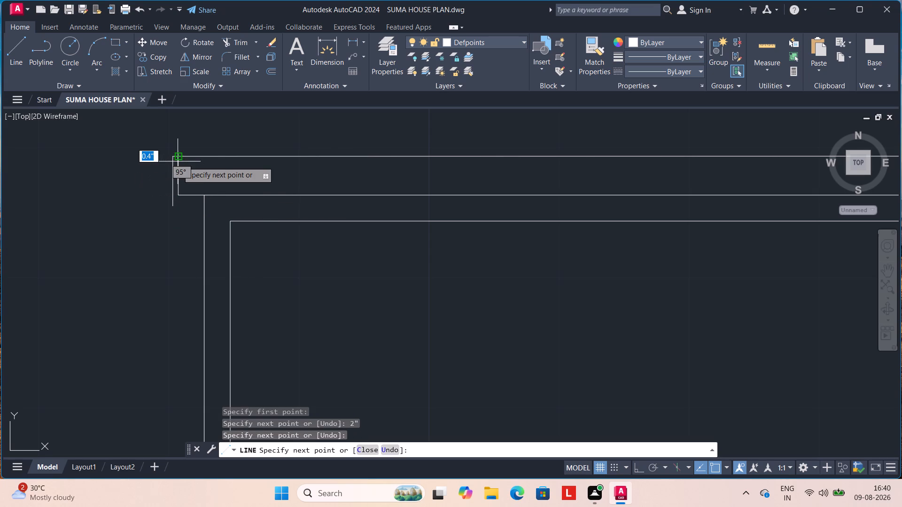
key(Escape)
Erase the outer vertical line at the west end of the band above the upper middle-bay window.
click(171, 167)
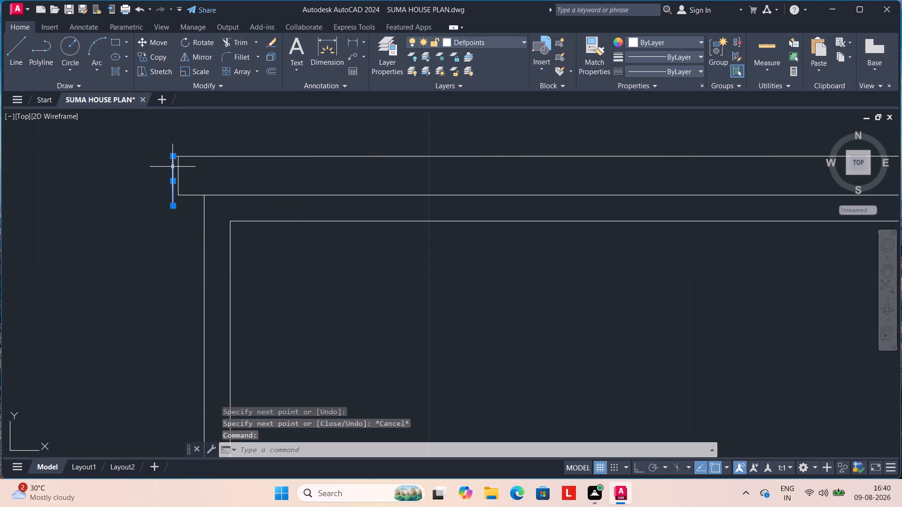
key(Delete)
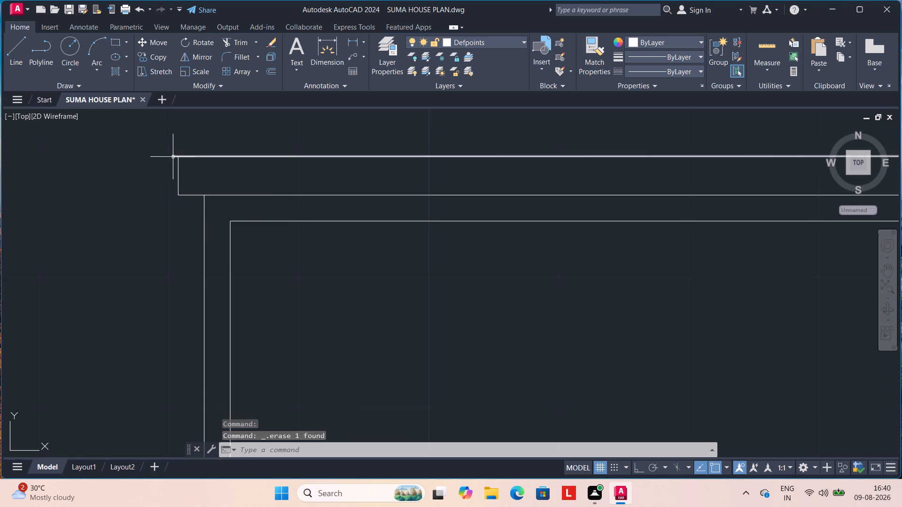
click(173, 157)
key(Escape)
scroll(172, 161, up, 3)
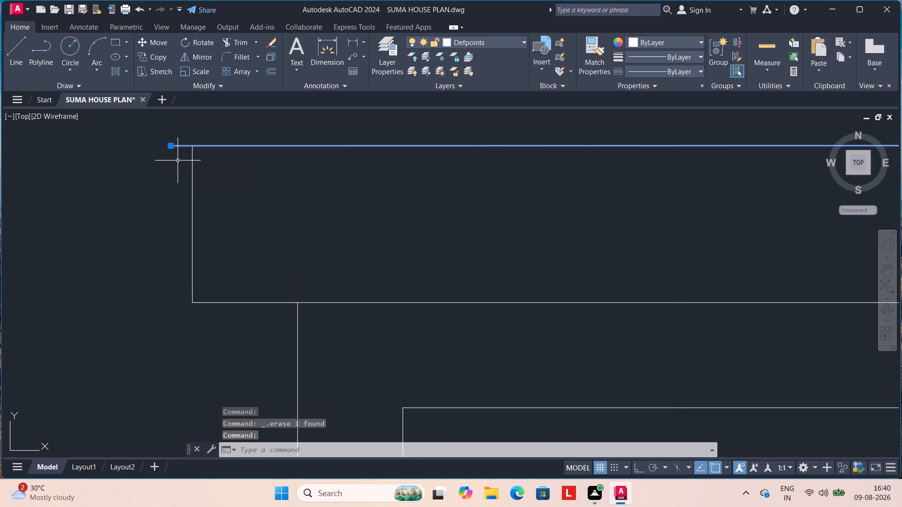
Erase the west end line of the band above the upper middle-bay window and redraw it vertically up to the top line.
key(Escape)
click(193, 168)
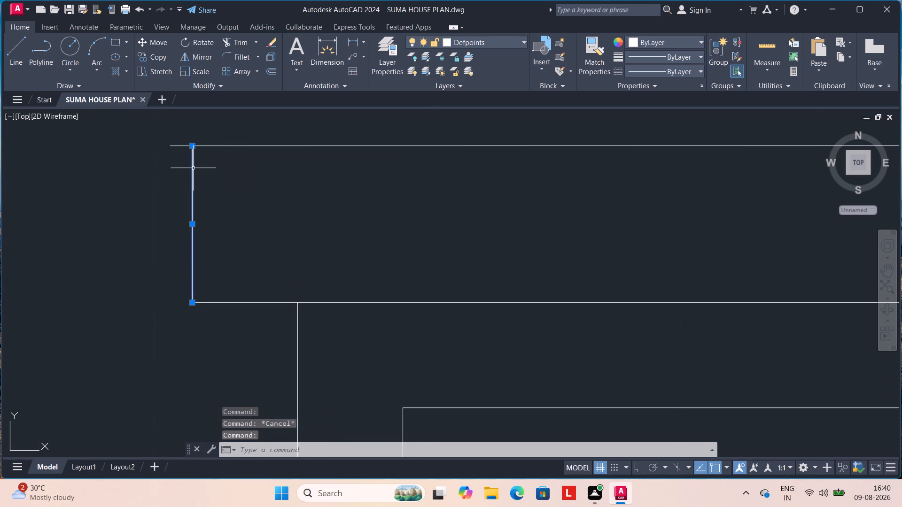
key(Delete)
key(l)
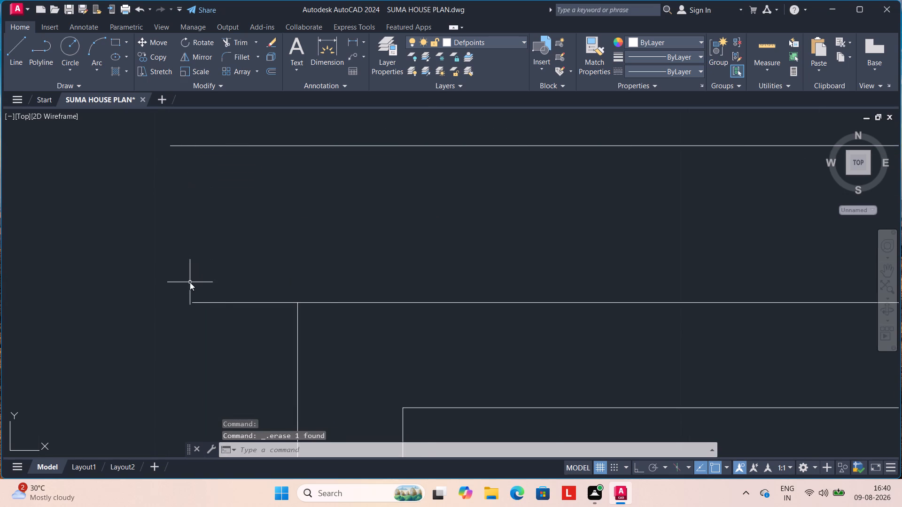
key(Return)
click(192, 303)
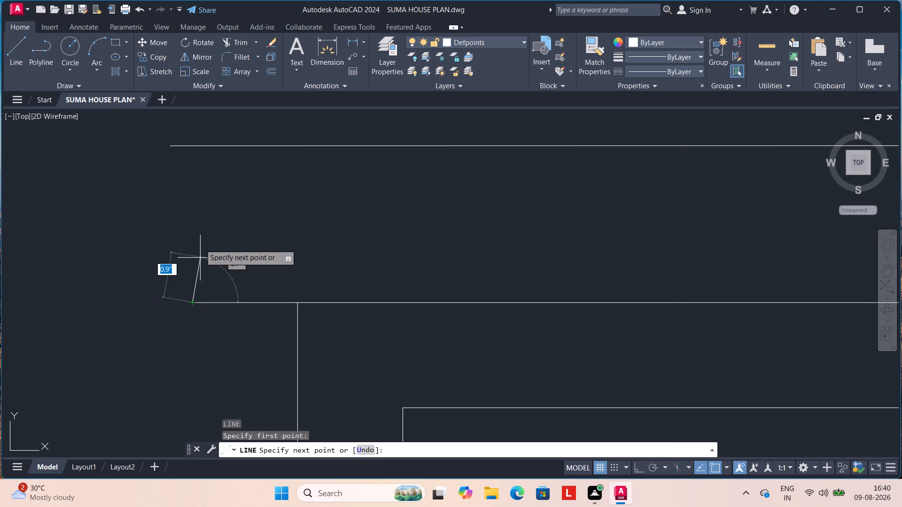
click(195, 146)
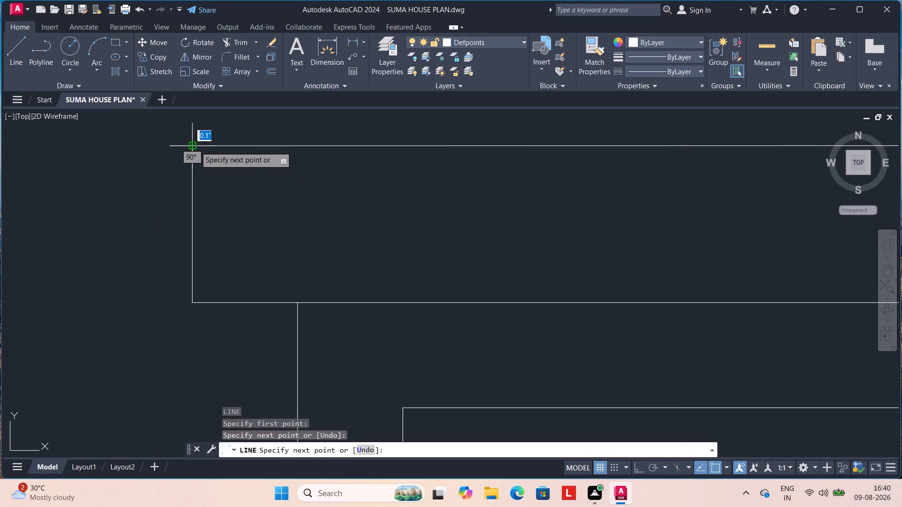
key(Escape)
Trim the band's top line where it overhangs the new west end line.
text(TR)
key(Return)
drag(178, 137, 172, 177)
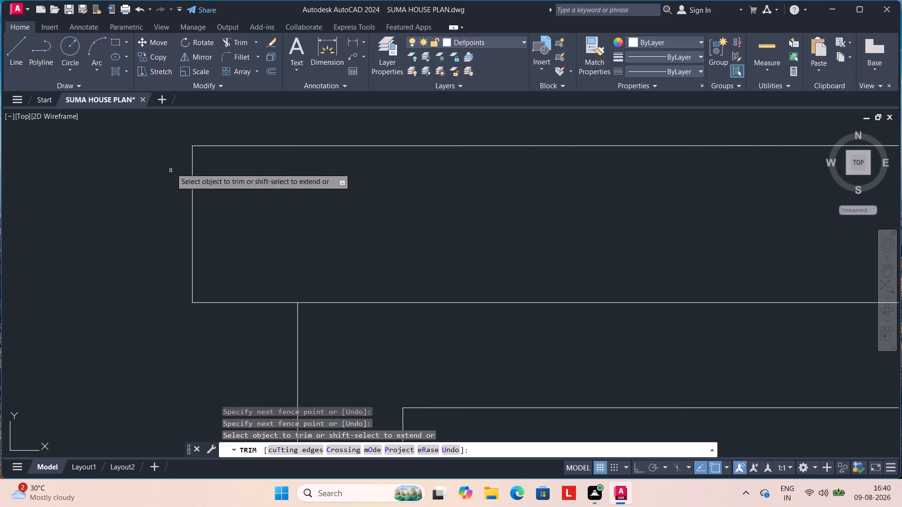
Remove the slanted east end line of the upper middle-bay window's band and draw a vertical 3" line in its place.
scroll(171, 168, down, 2)
middle_drag(571, 179, 244, 195)
scroll(244, 193, down, 2)
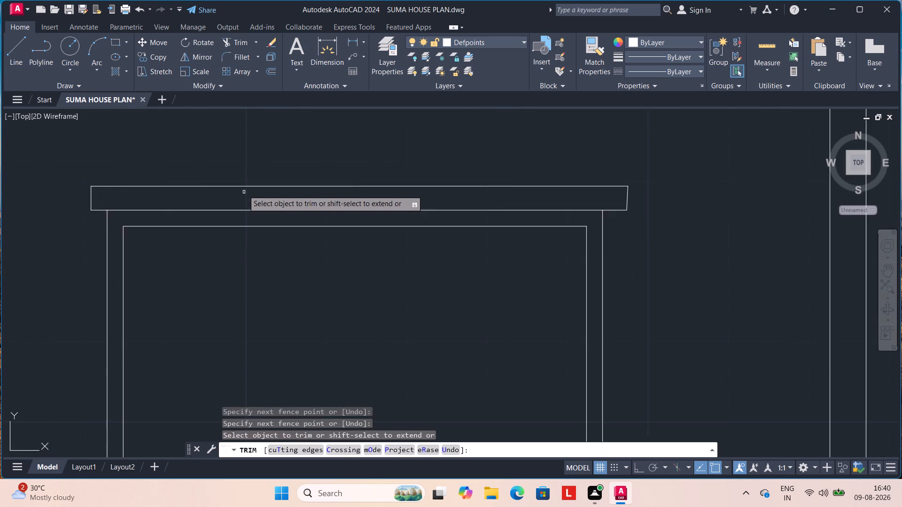
scroll(243, 190, down, 1)
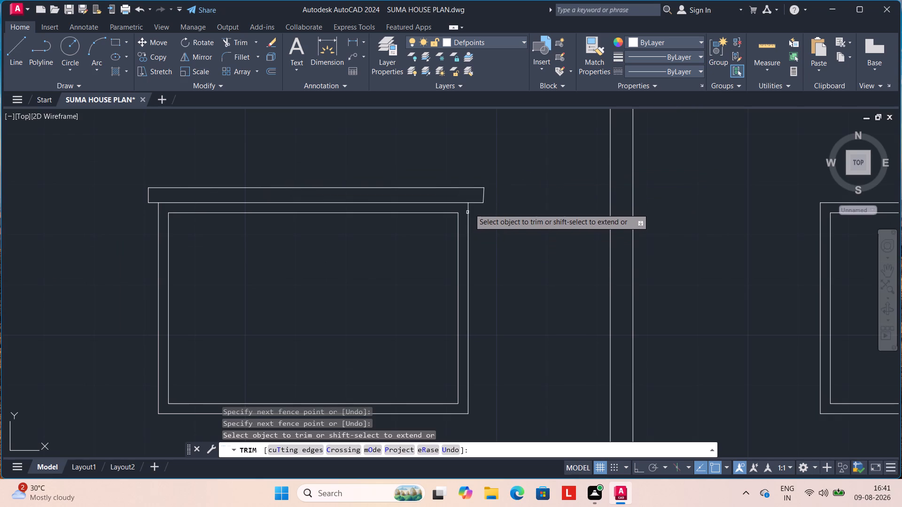
click(484, 194)
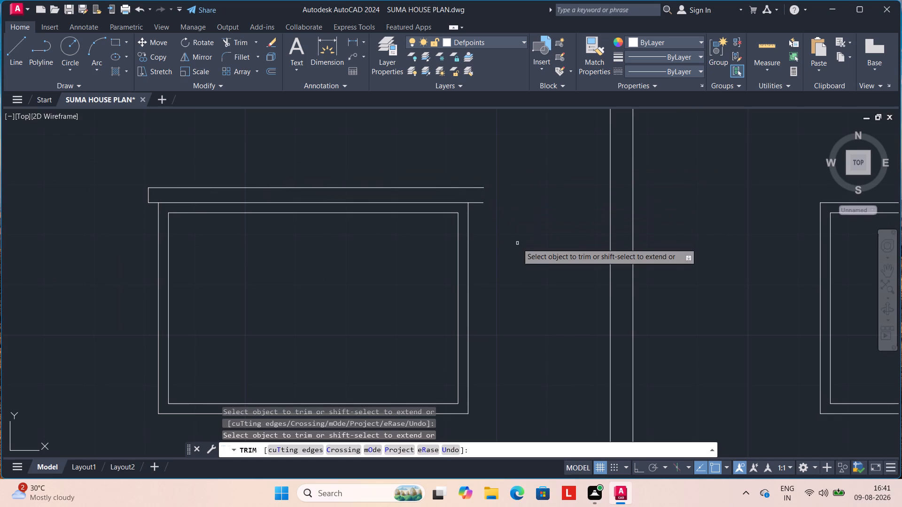
key(Escape)
key(Escape)
key(l)
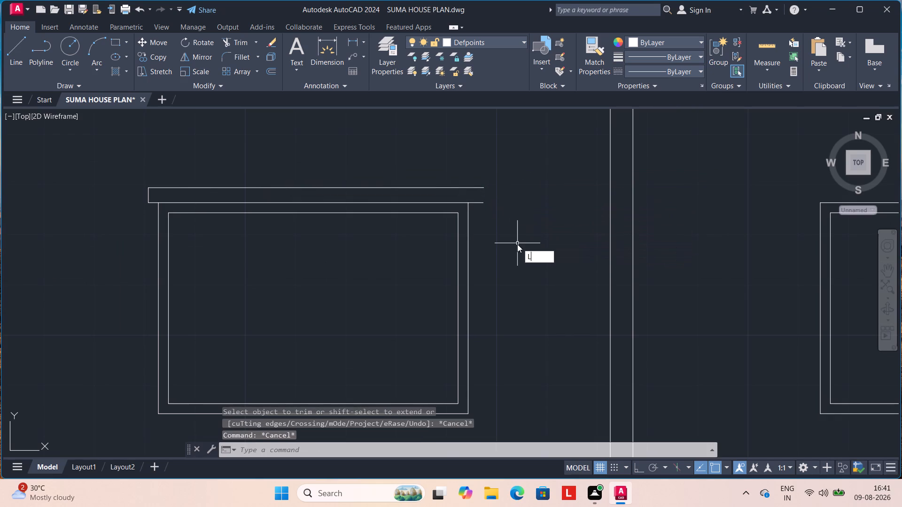
key(Return)
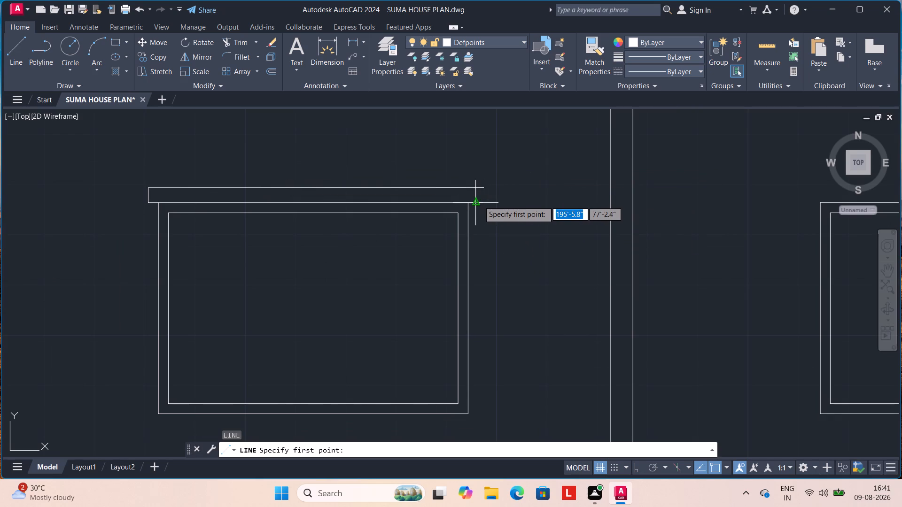
drag(483, 200, 483, 196)
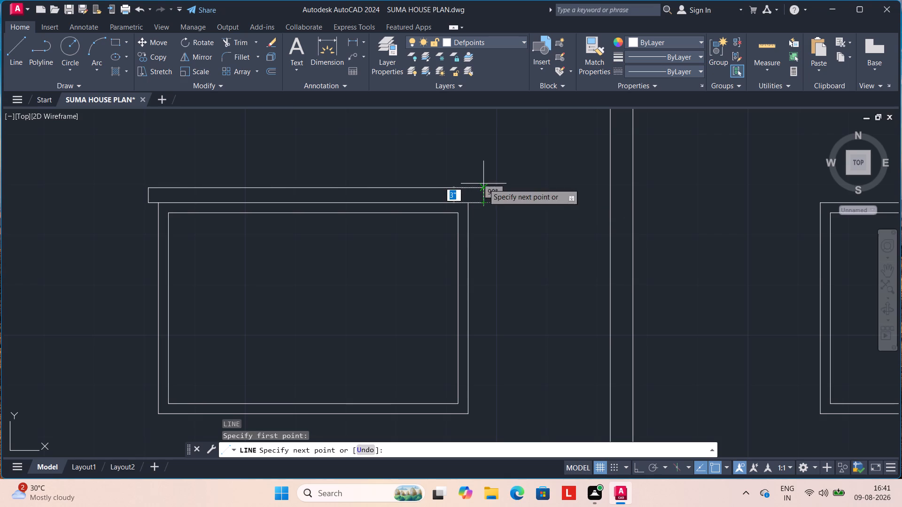
click(483, 184)
key(Escape)
Trim the small overhang of the band's top line beyond its new east end line.
scroll(492, 209, up, 2)
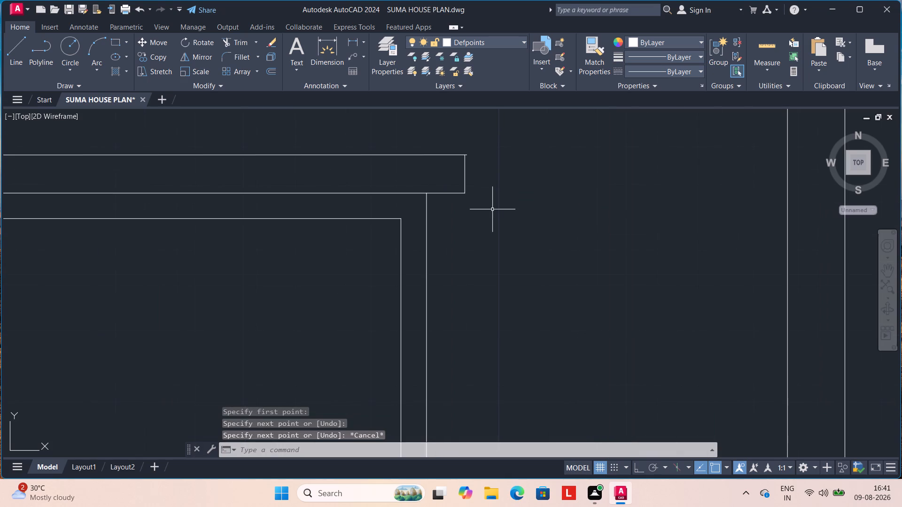
text(TR)
key(Return)
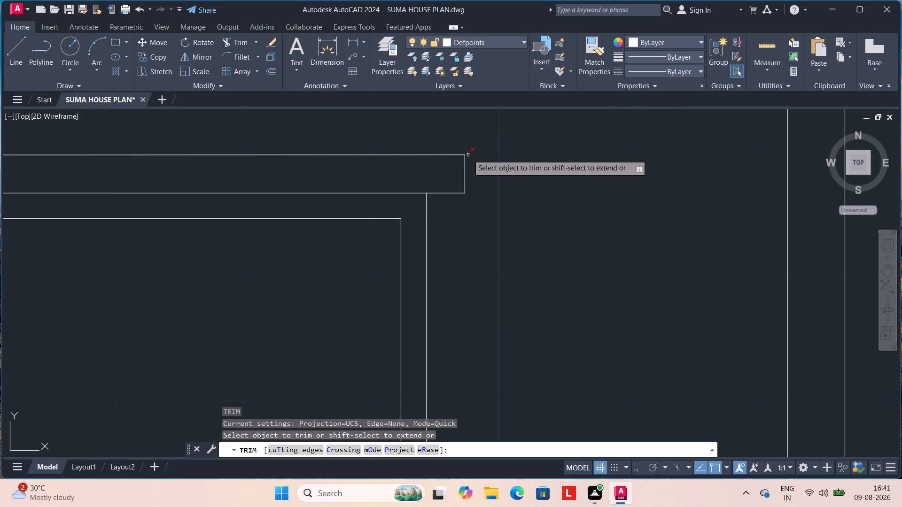
drag(468, 154, 473, 157)
scroll(494, 172, down, 3)
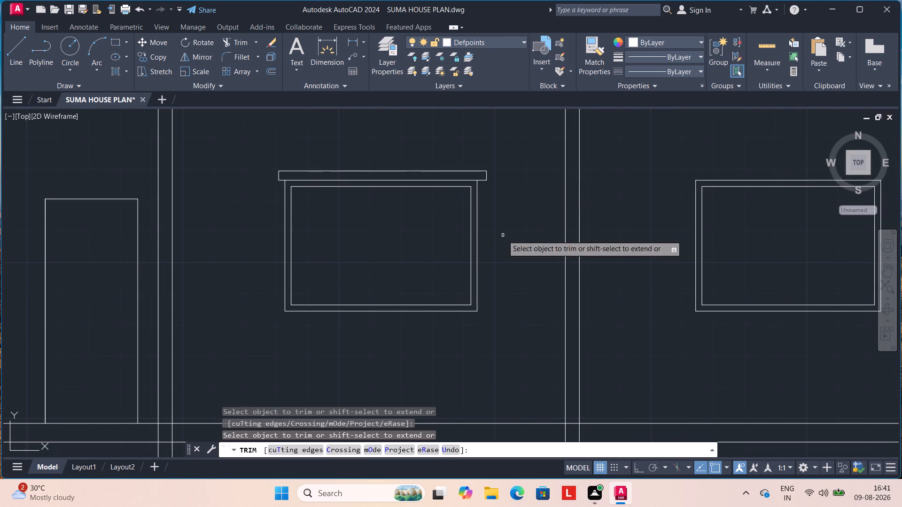
key(Escape)
Draw a 2" line extending east from the upper east-bay window's top east corner.
scroll(646, 258, down, 1)
middle_drag(648, 259, 499, 255)
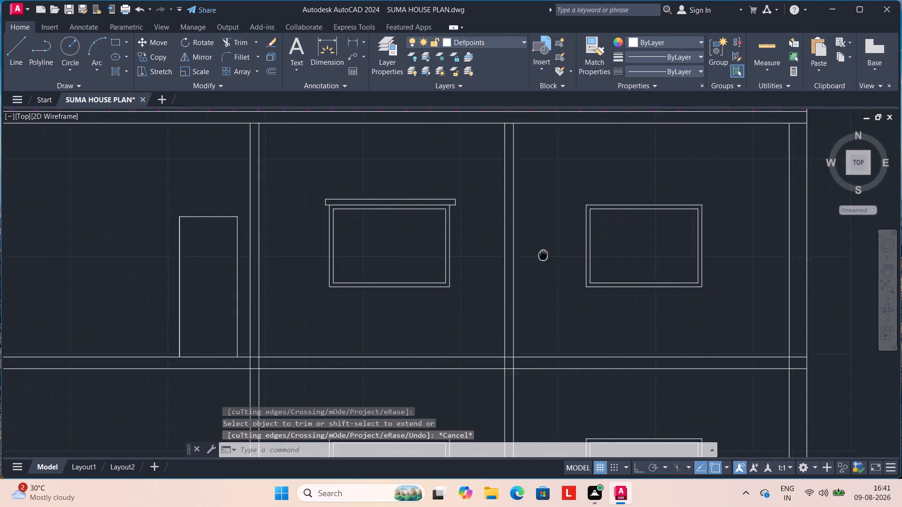
middle_drag(499, 255, 419, 241)
key(l)
key(Return)
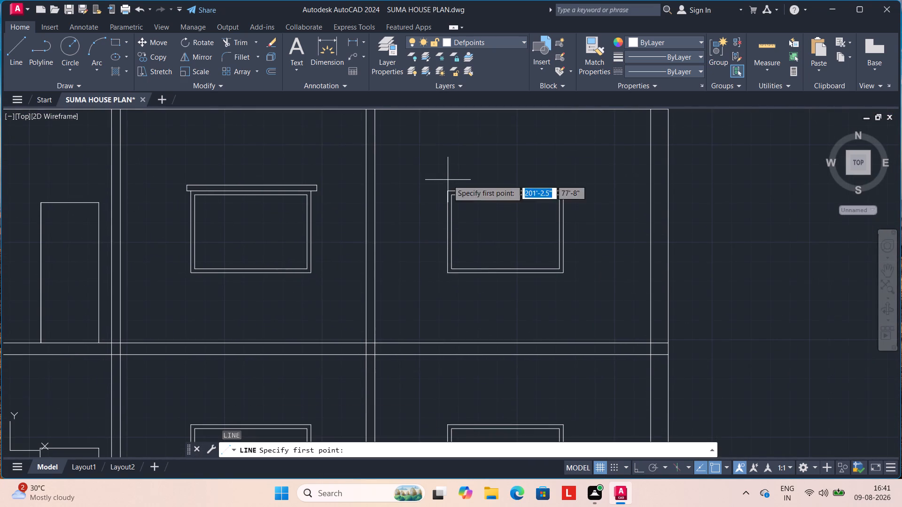
click(565, 192)
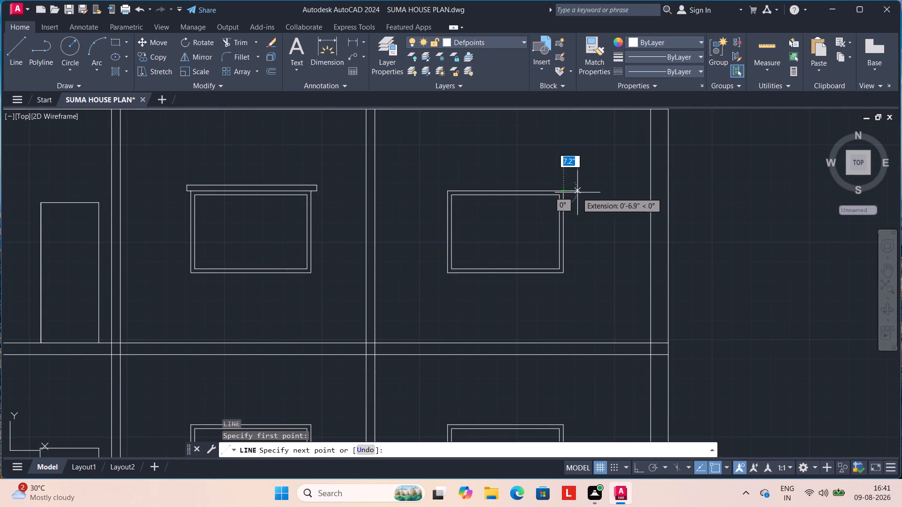
key(2)
key(shift+quotedbl)
key(Return)
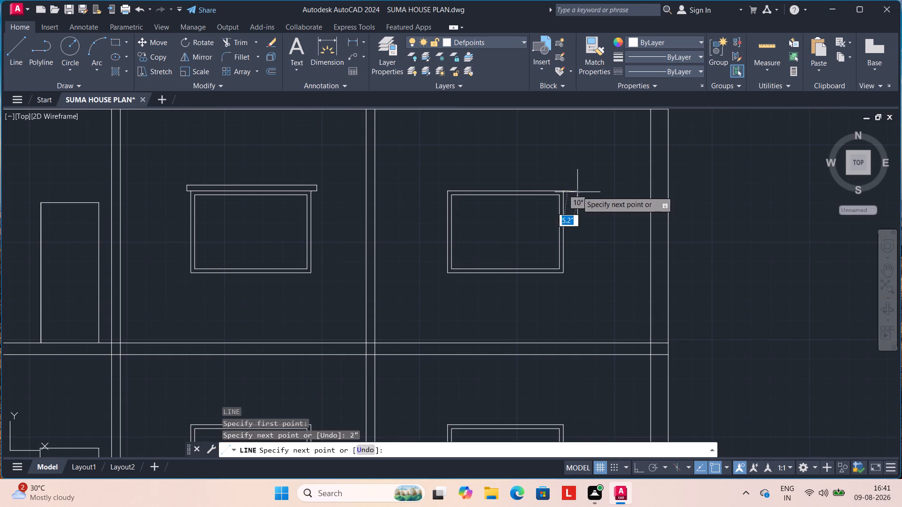
key(Escape)
Draw the band outline above the upper east-bay window: 2" west from its top west corner, 3" up, across, and down to the east extension's end.
key(l)
key(Return)
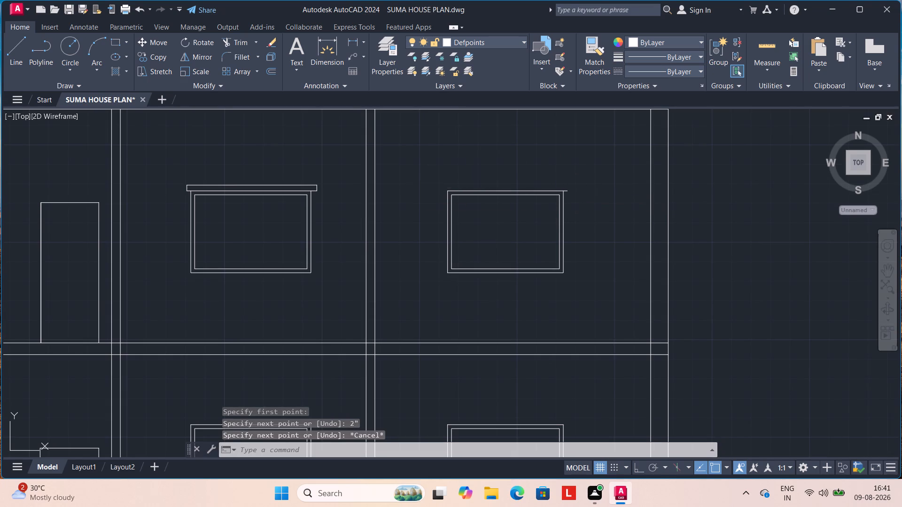
click(446, 193)
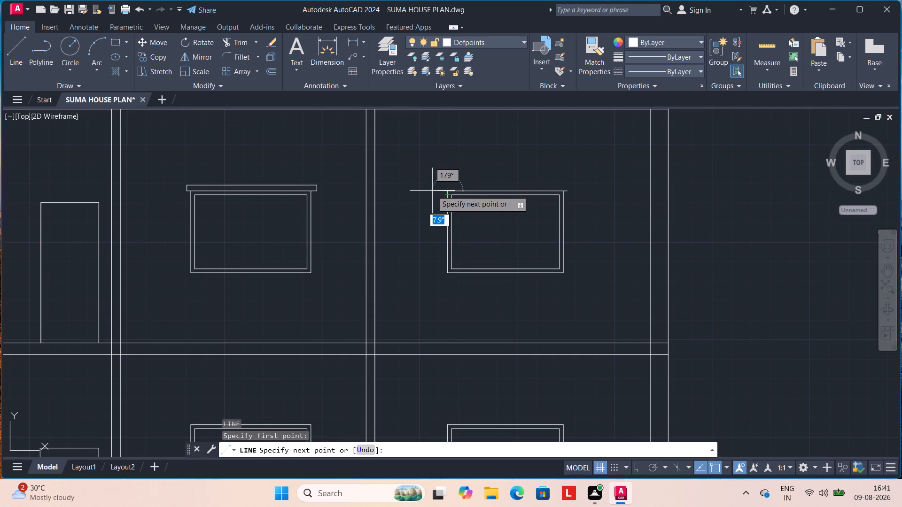
text(2")
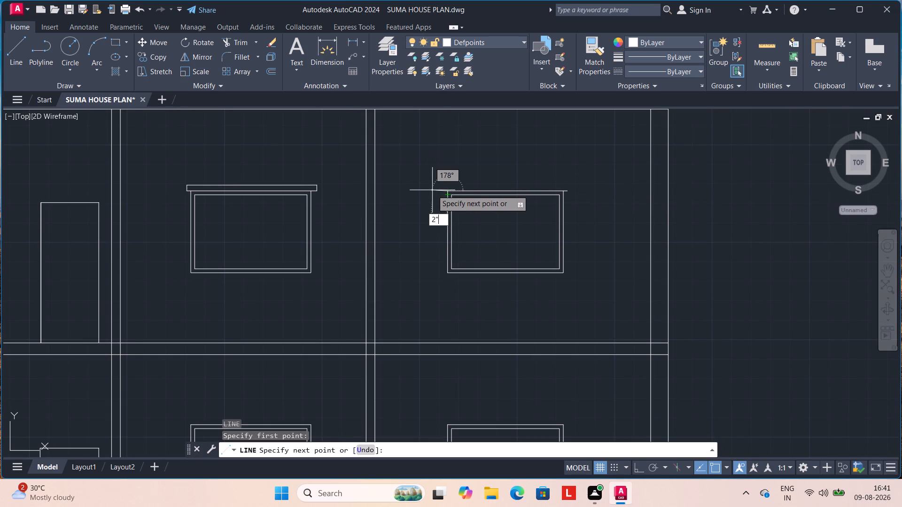
key(Return)
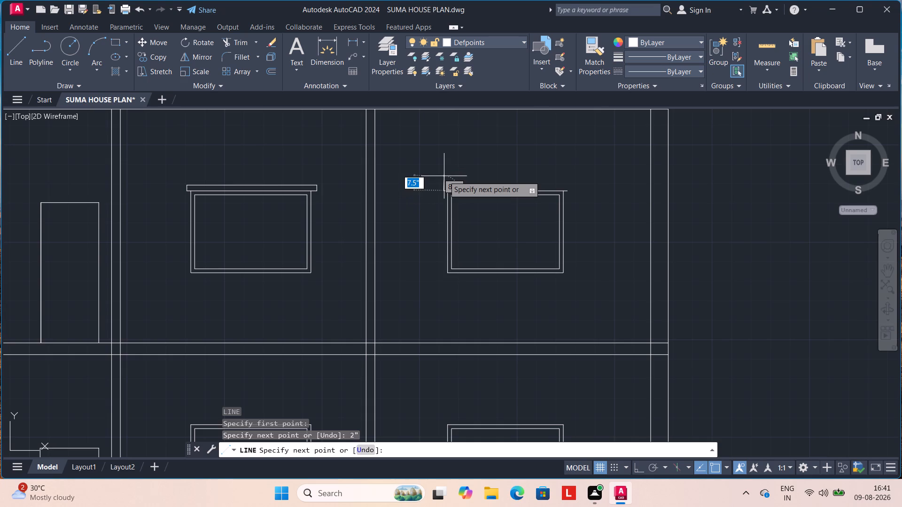
text(3")
key(Return)
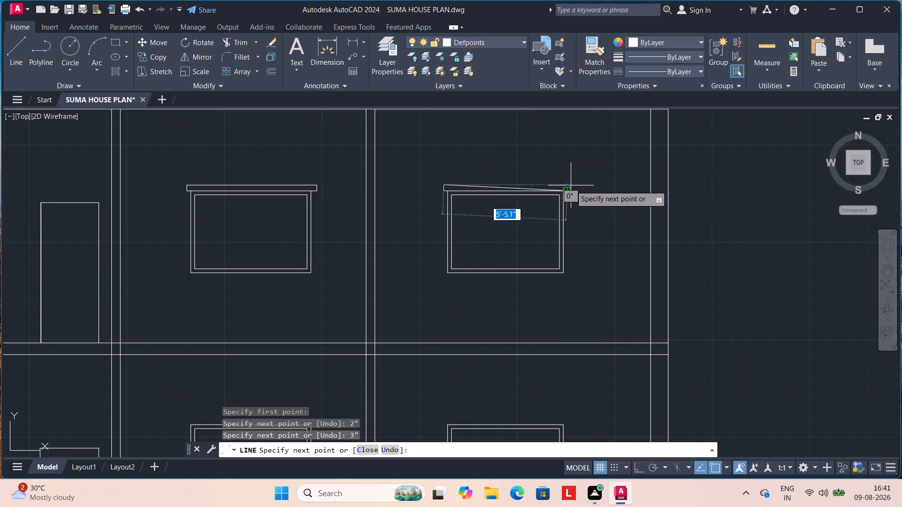
click(569, 185)
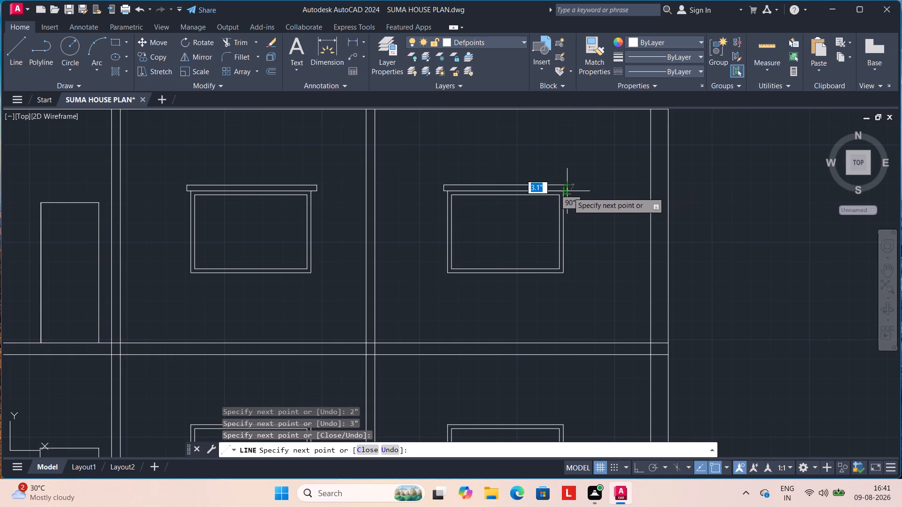
click(568, 192)
key(Escape)
Draw a 2" line extending east from the lower middle-bay window's top east corner in SECTION AT-XX.
scroll(450, 299, down, 1)
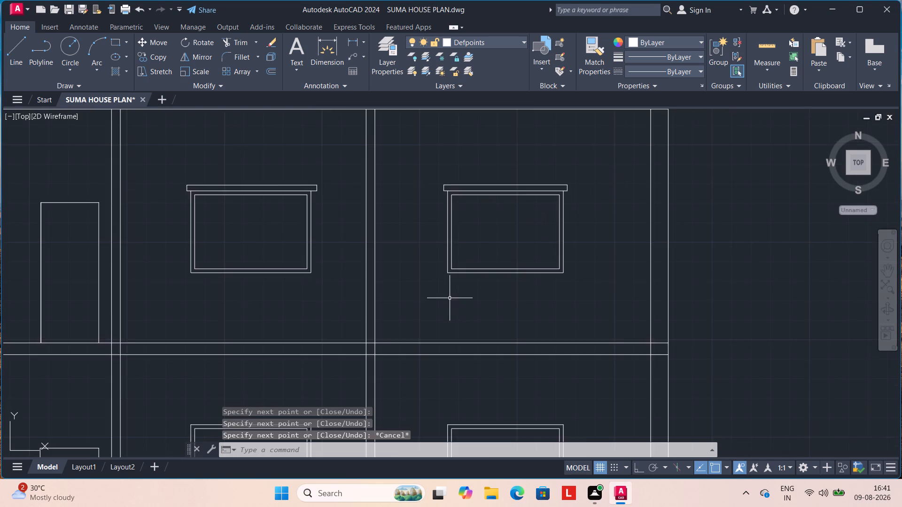
middle_drag(426, 370, 474, 206)
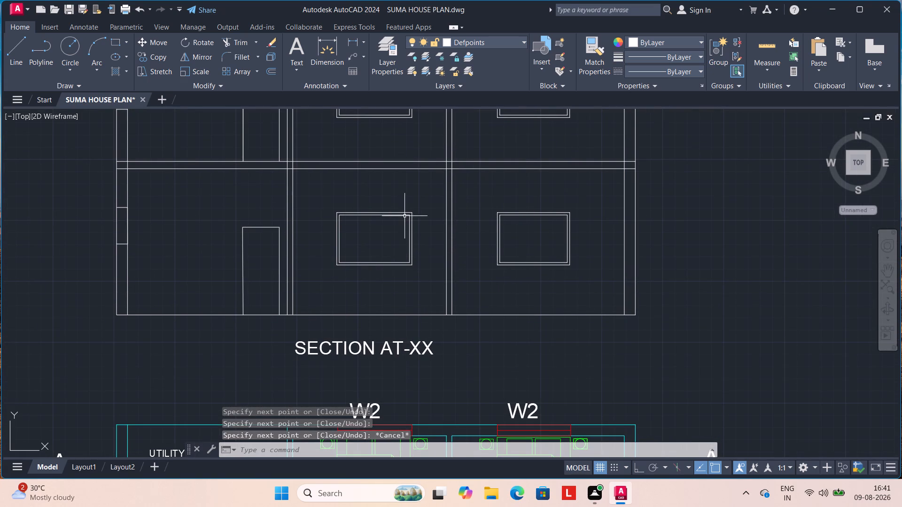
key(l)
key(Return)
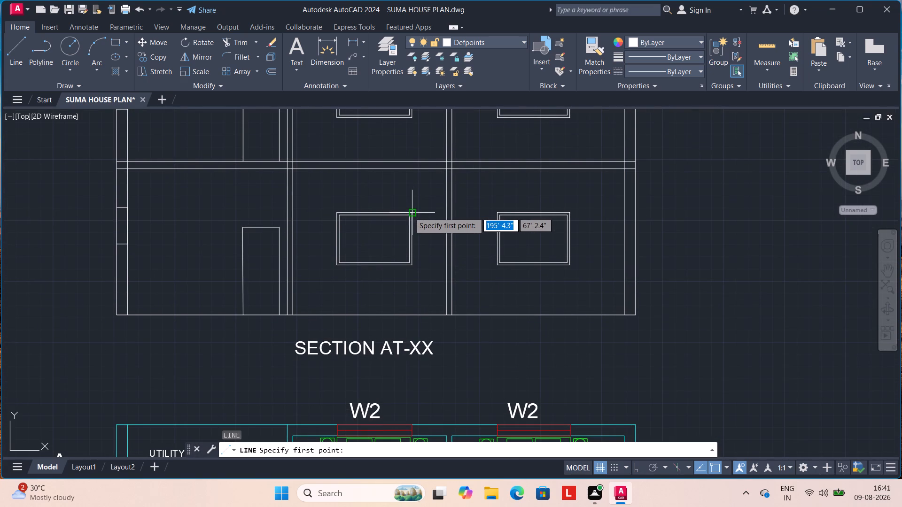
click(409, 212)
text(2")
key(Return)
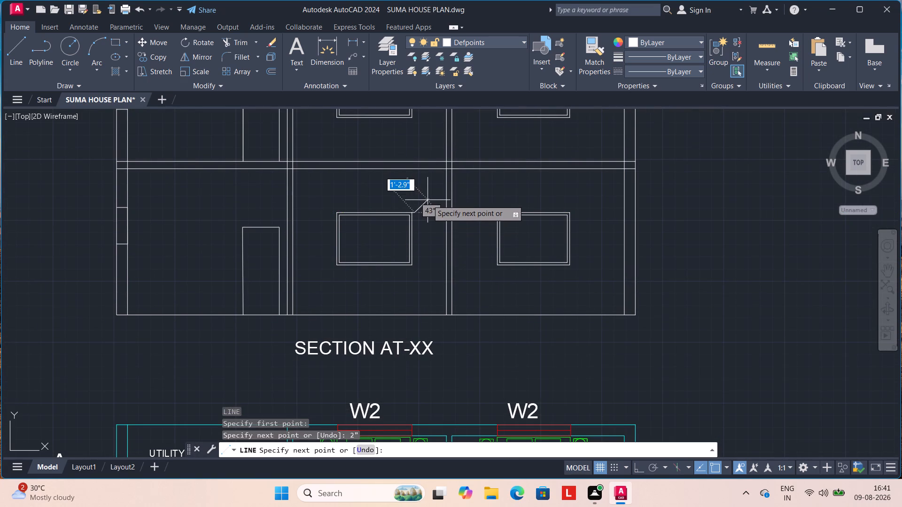
key(Escape)
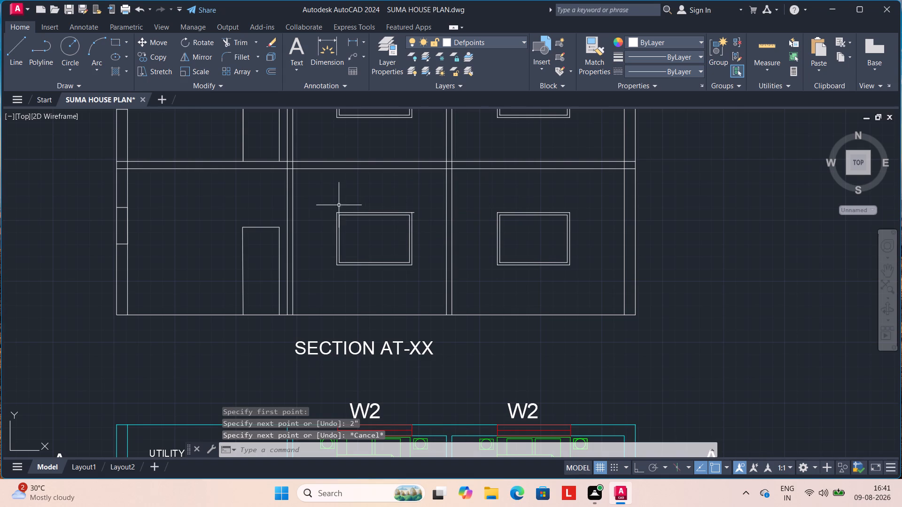
Draw the band outline above the lower middle-bay window: 2" west from its top west corner, 3" up, across, and down to the east extension.
key(l)
key(Return)
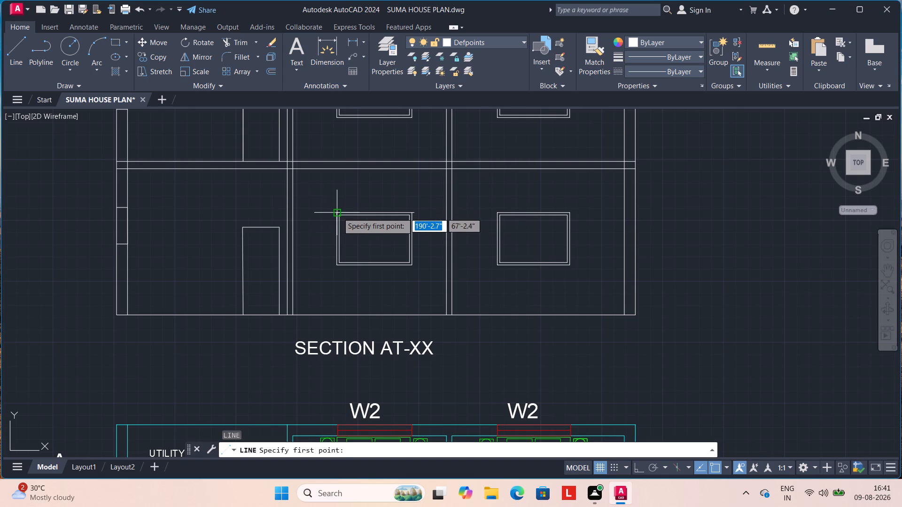
click(338, 213)
key(2)
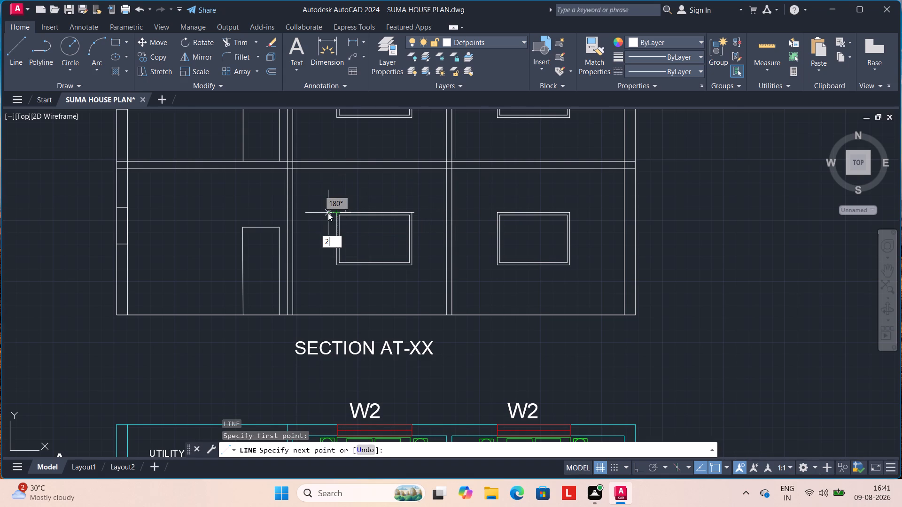
key(shift+quotedbl)
key(Return)
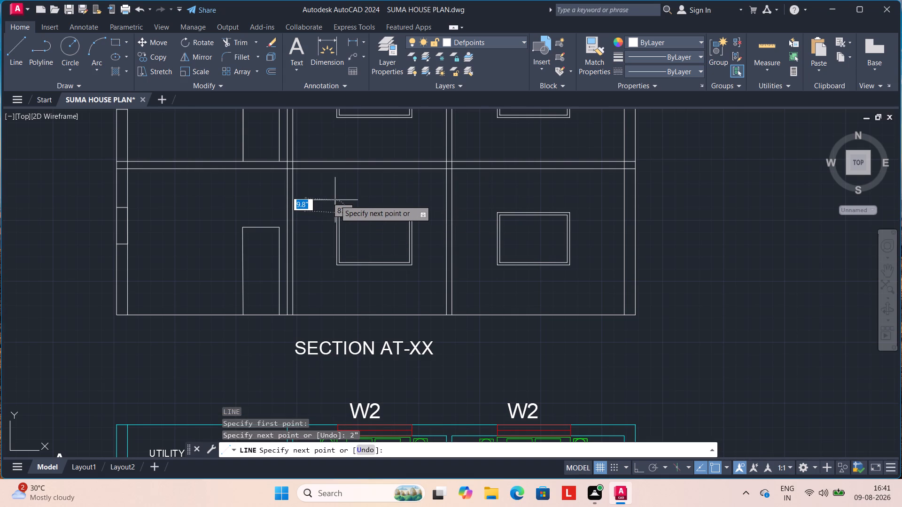
text(3")
key(Return)
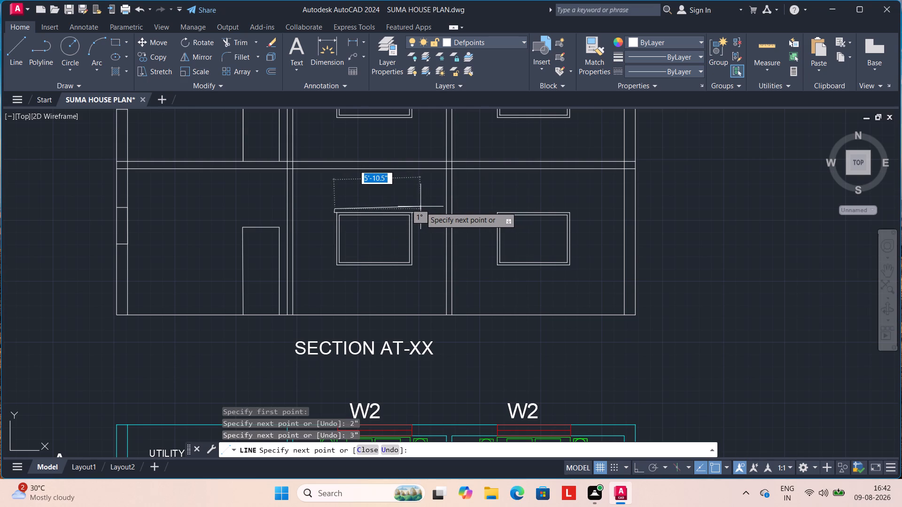
scroll(420, 207, up, 2)
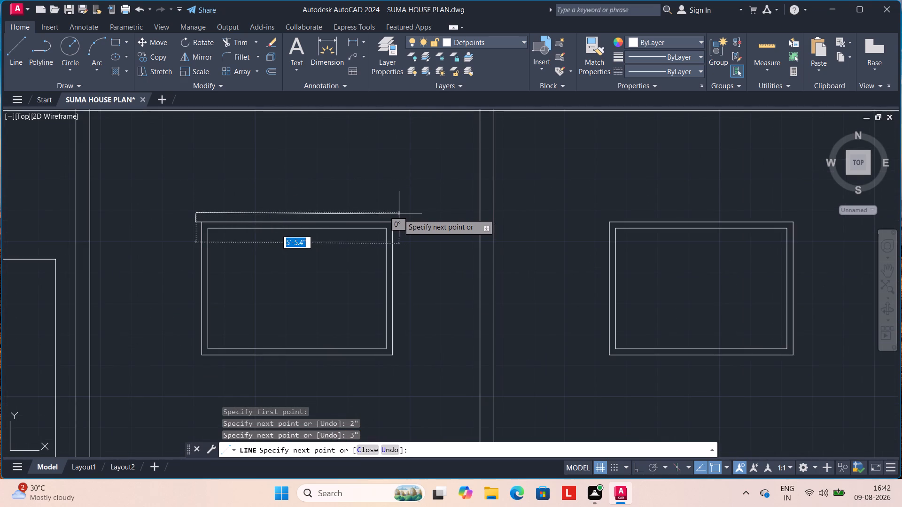
click(397, 214)
click(395, 223)
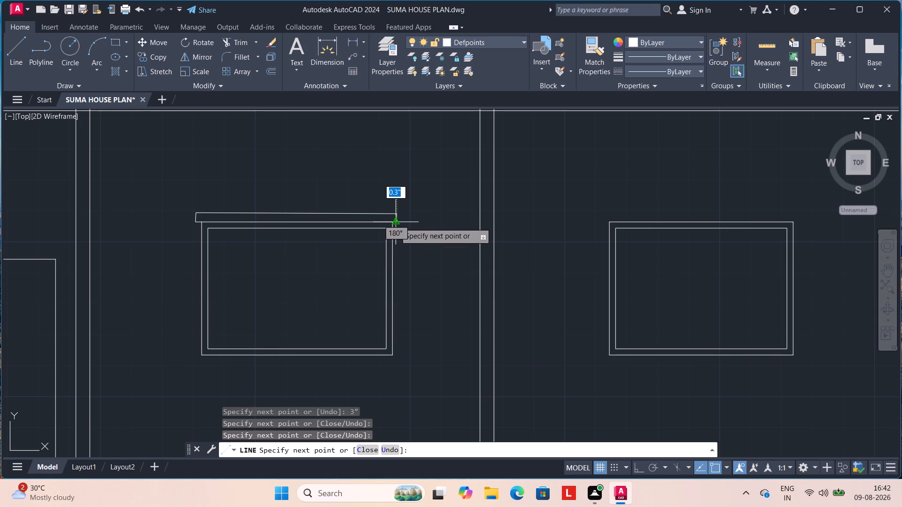
key(Escape)
Trim away the band's east end line that falls short of the 2" extension's end.
scroll(360, 224, up, 3)
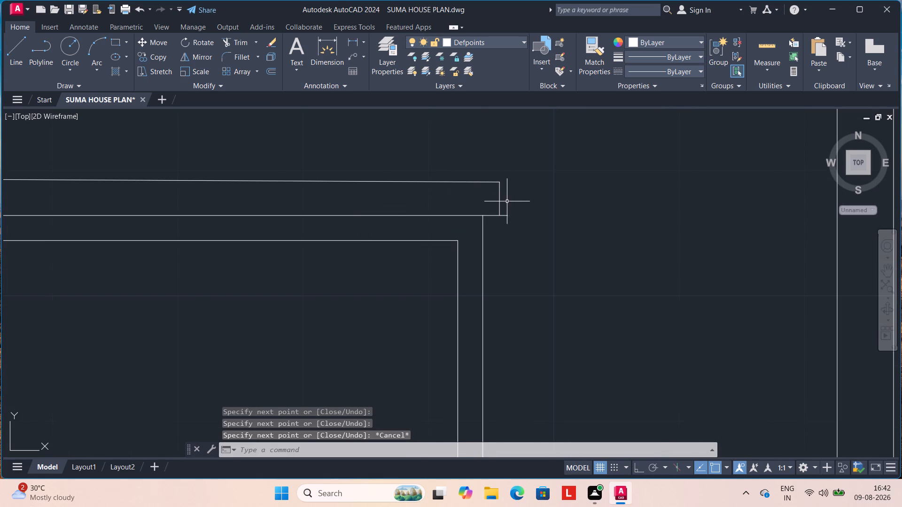
key(t)
key(r)
key(Return)
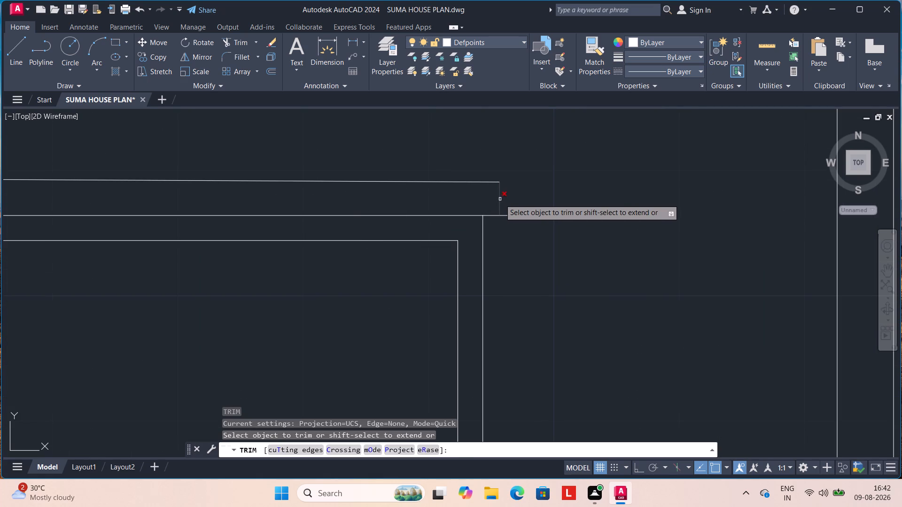
click(500, 199)
key(Escape)
Draw a new east end line about 2.7" up from the 2" extension's end and join it to the band's top line.
key(l)
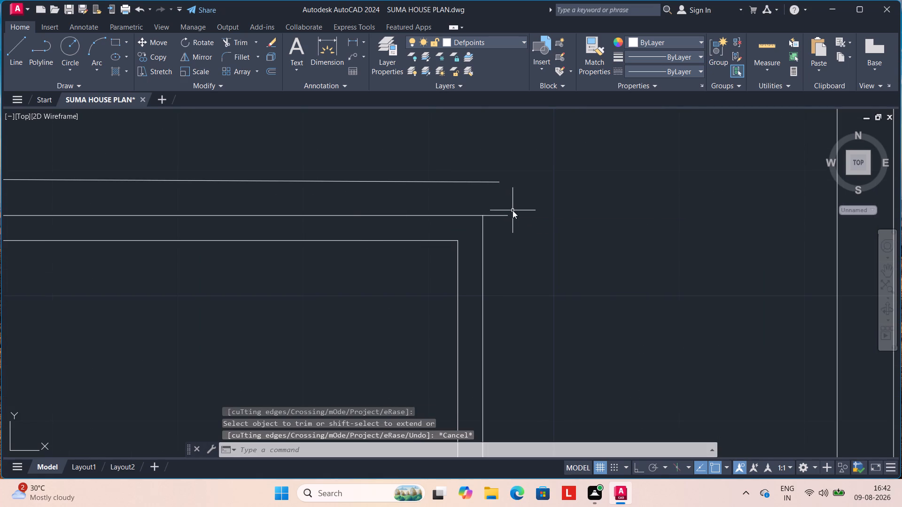
key(Return)
click(505, 213)
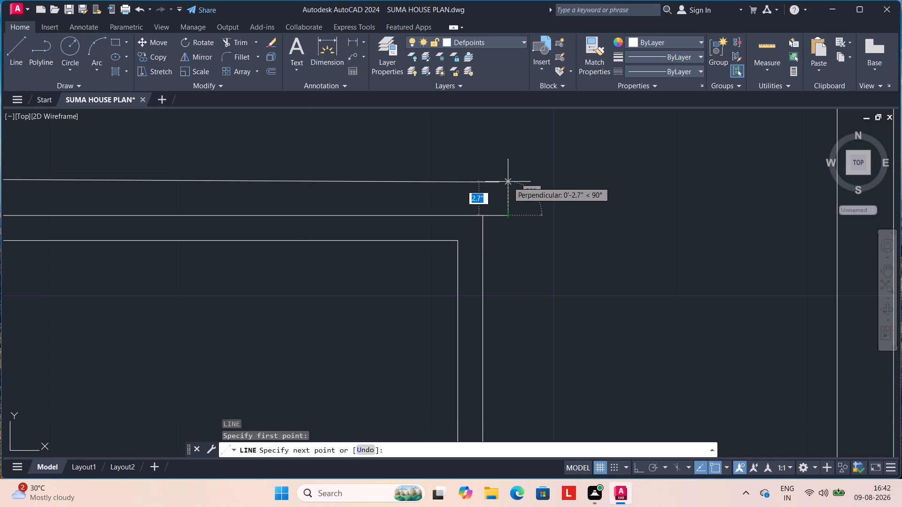
click(508, 182)
click(496, 184)
key(Escape)
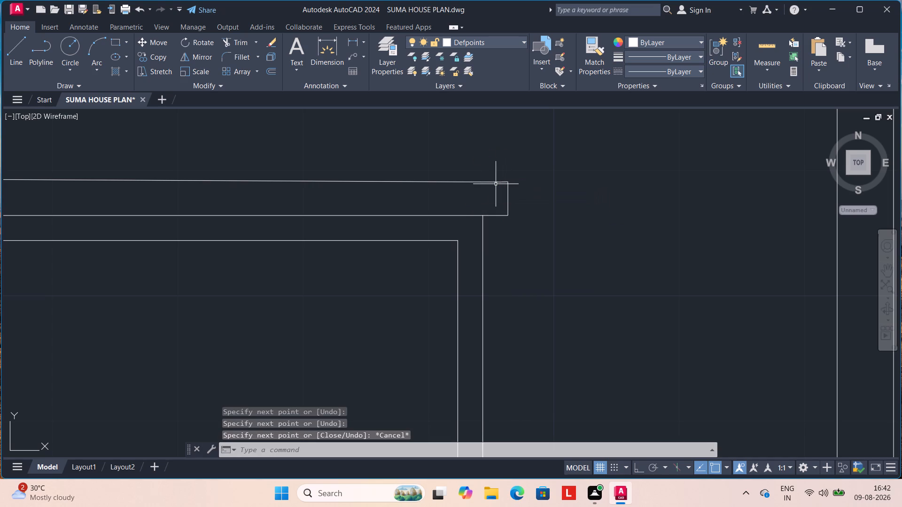
Erase the slanted west end line of the band above the lower middle-bay window.
scroll(496, 184, up, 2)
scroll(498, 182, down, 2)
scroll(179, 183, down, 2)
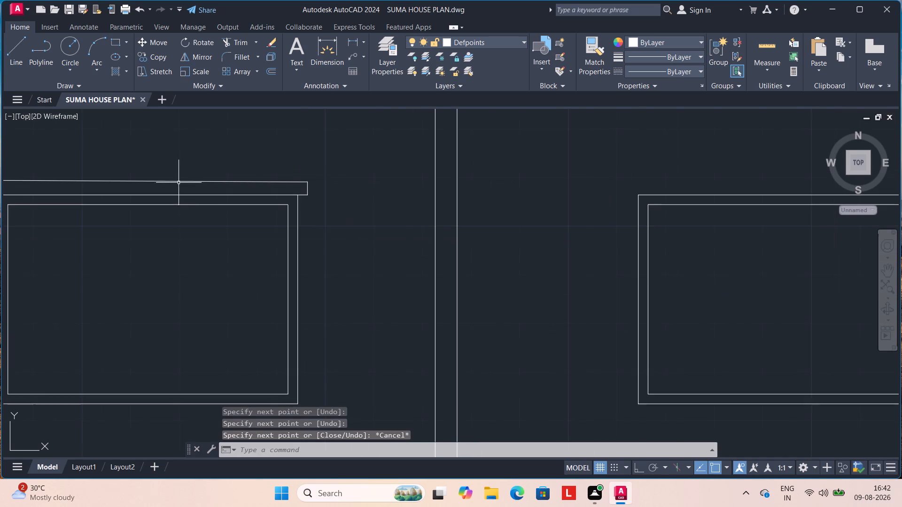
middle_drag(159, 175, 412, 175)
scroll(253, 187, up, 2)
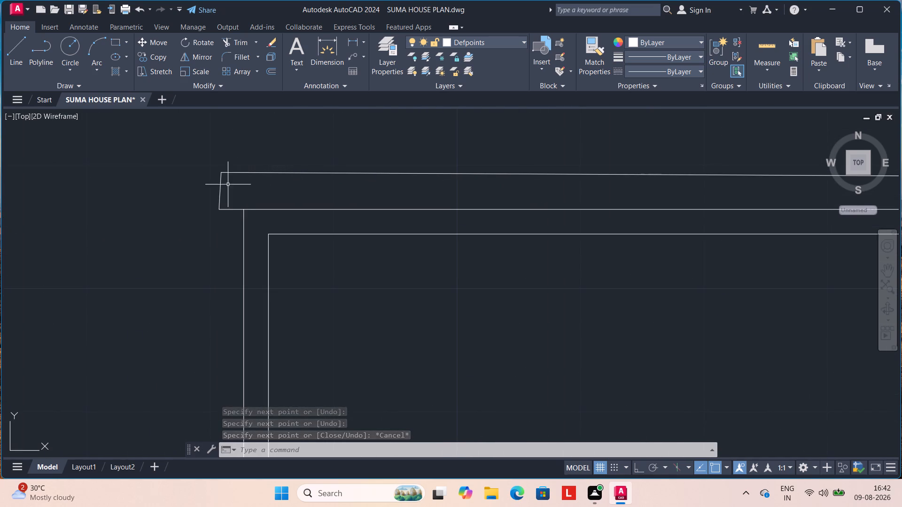
click(221, 184)
key(Delete)
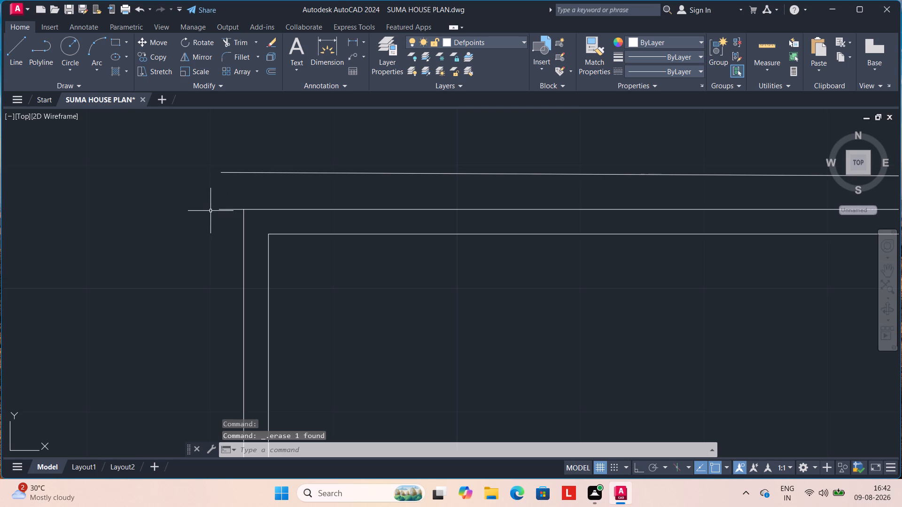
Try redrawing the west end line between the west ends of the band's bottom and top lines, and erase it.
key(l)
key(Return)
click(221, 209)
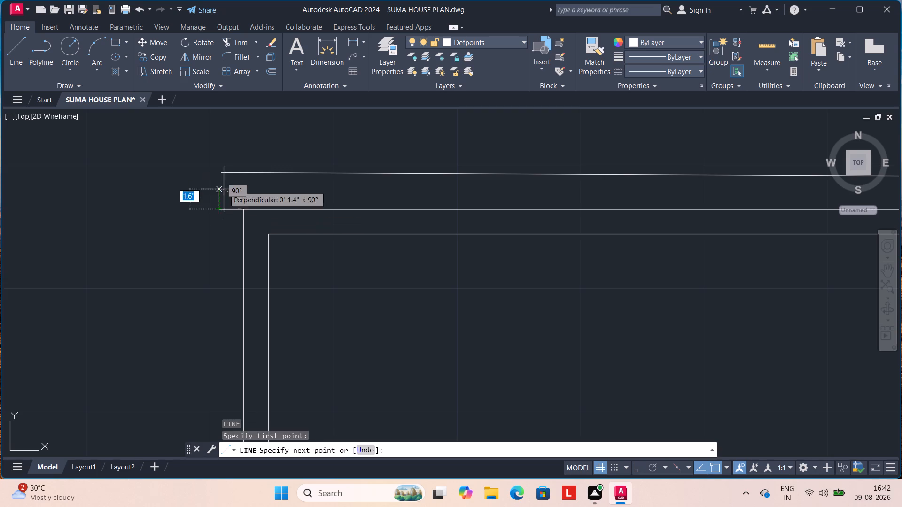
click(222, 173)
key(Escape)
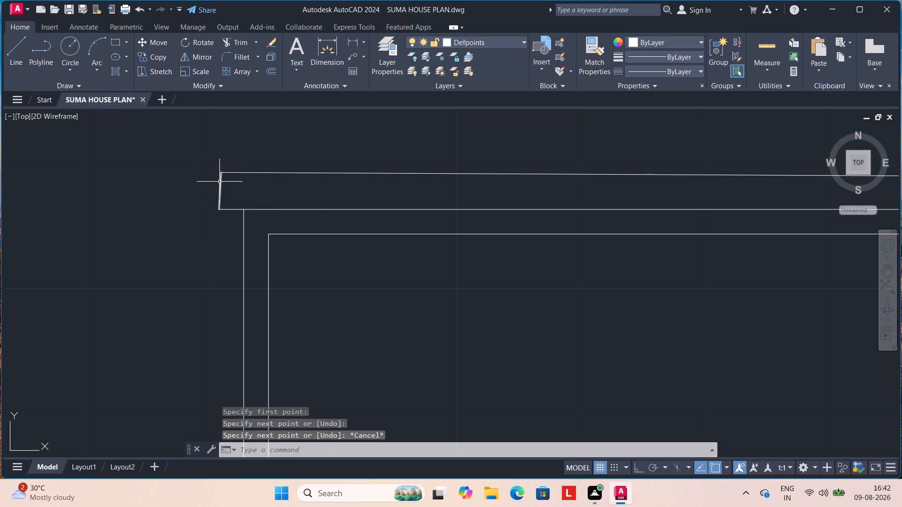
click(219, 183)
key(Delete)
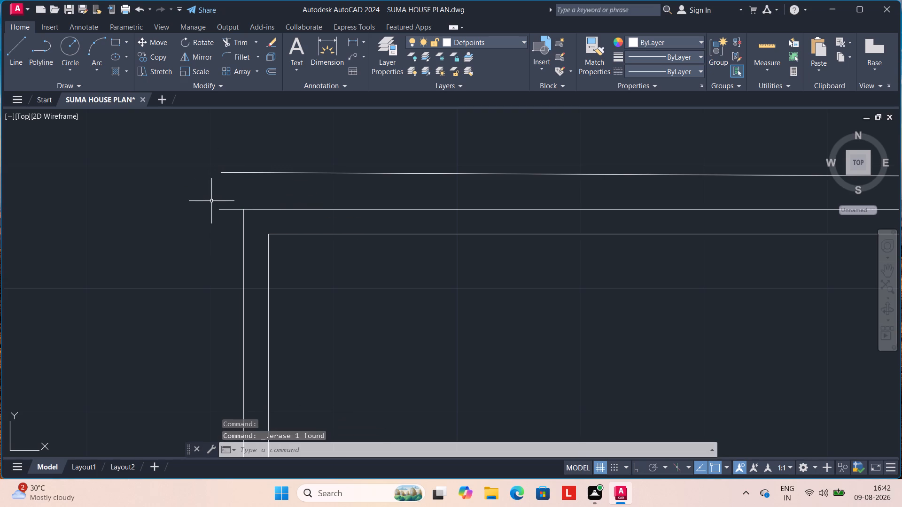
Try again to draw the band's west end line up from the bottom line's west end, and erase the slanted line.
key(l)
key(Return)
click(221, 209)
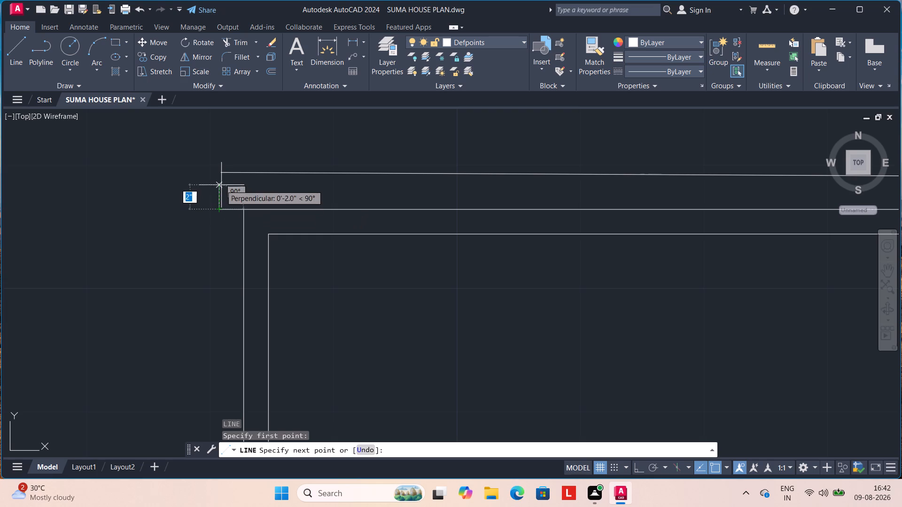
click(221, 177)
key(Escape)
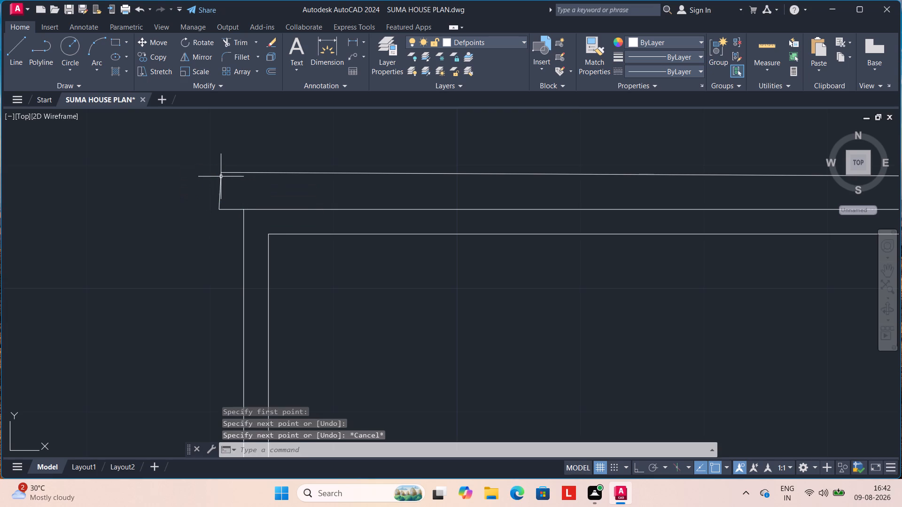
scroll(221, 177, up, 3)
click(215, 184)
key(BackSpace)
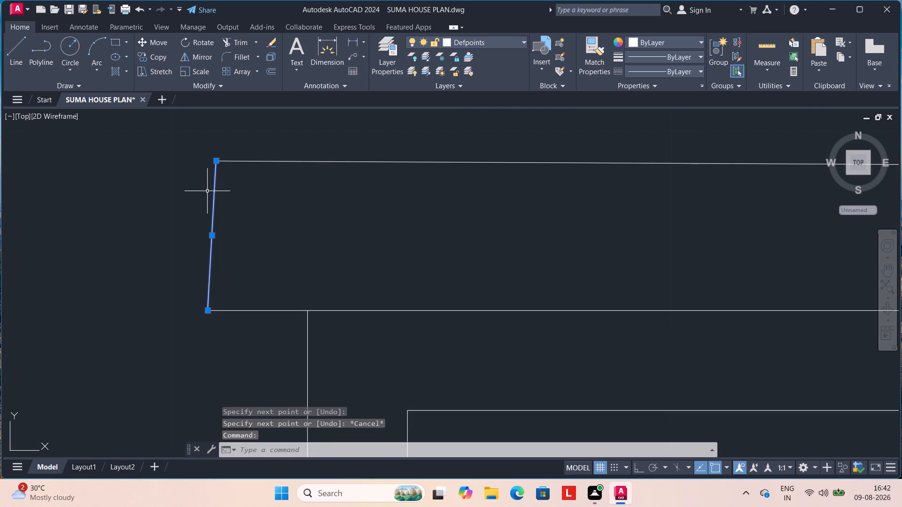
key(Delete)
Draw a vertical 3" west end line up from the band's bottom west end and join it to the top line.
key(l)
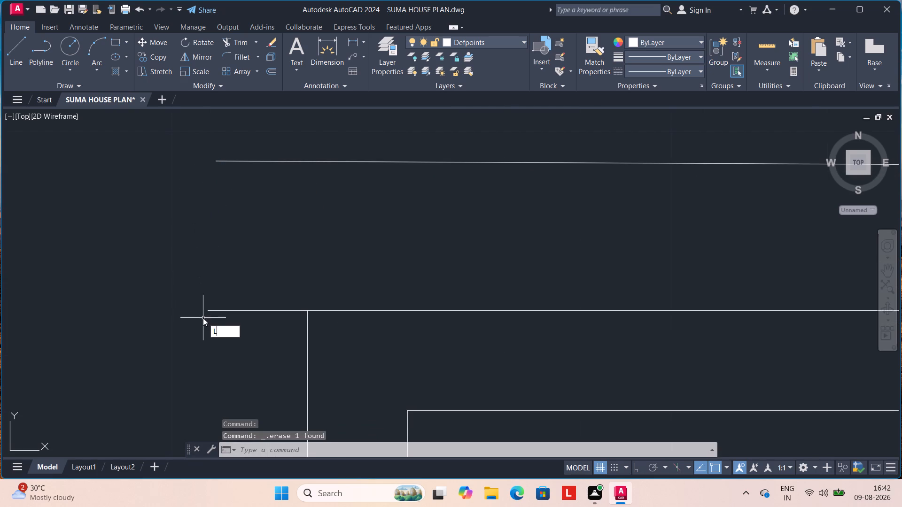
key(Return)
click(209, 312)
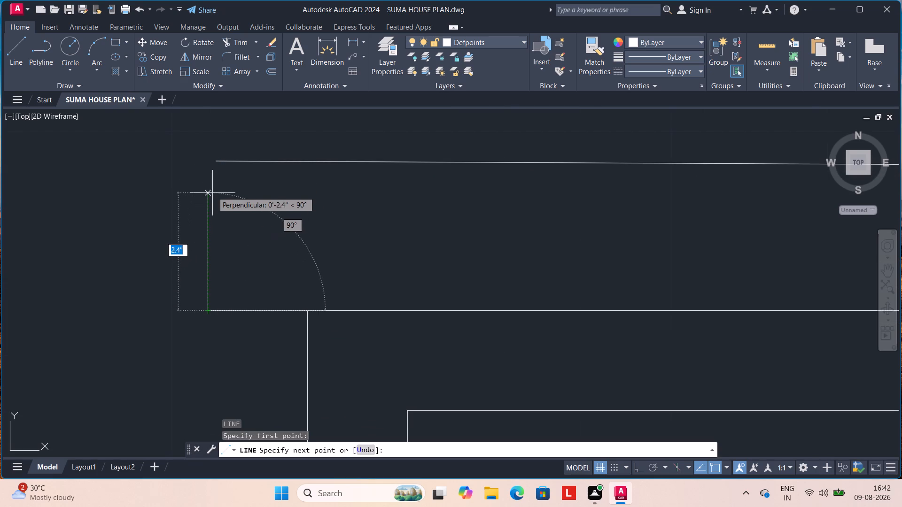
click(207, 161)
click(217, 161)
key(Escape)
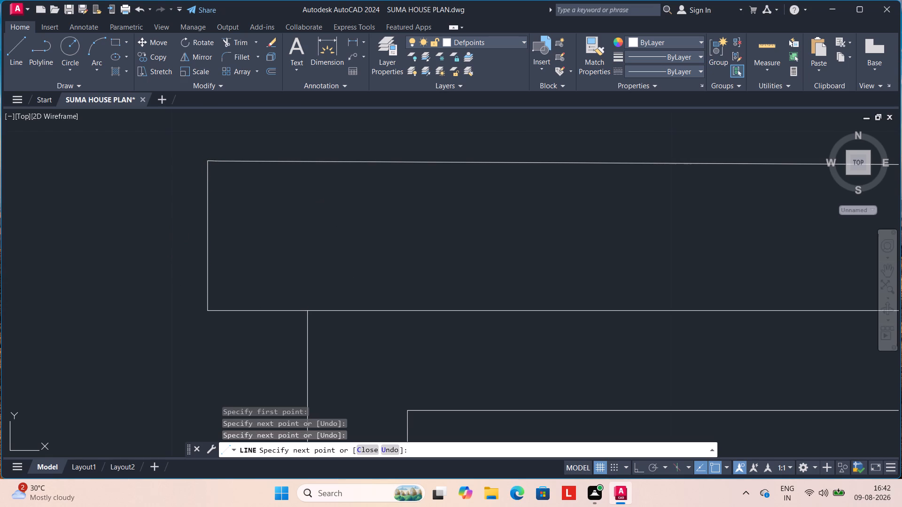
Draw a 2" line extending east from the lower east-bay window's top east corner in SECTION AT-XX.
scroll(211, 174, down, 4)
scroll(376, 190, down, 3)
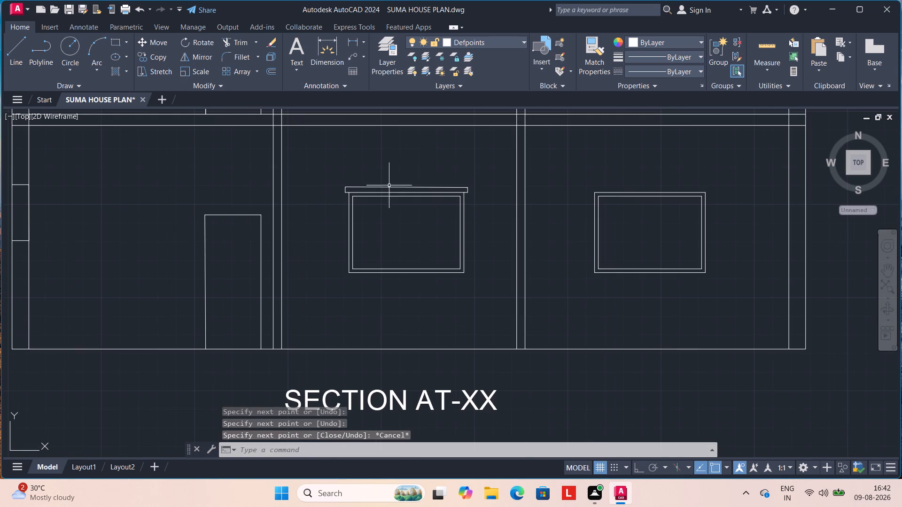
scroll(652, 175, down, 1)
middle_drag(652, 174, 437, 177)
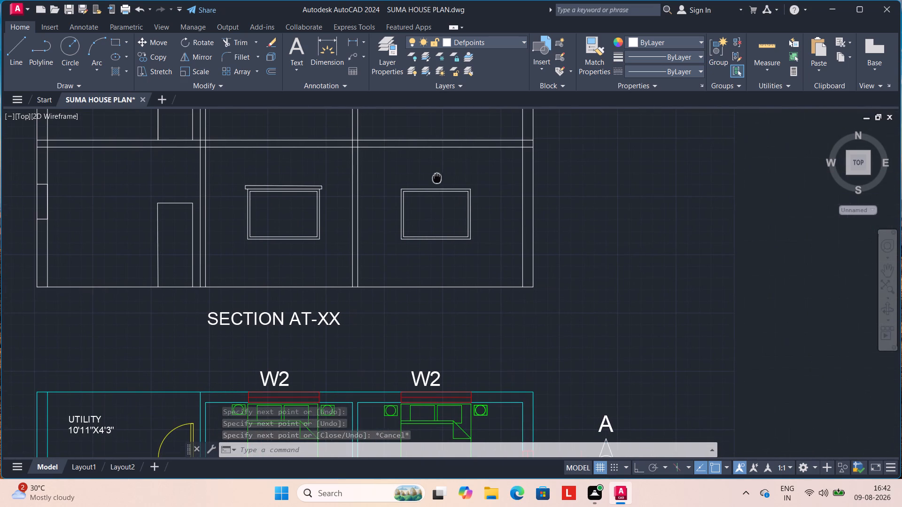
key(l)
key(Return)
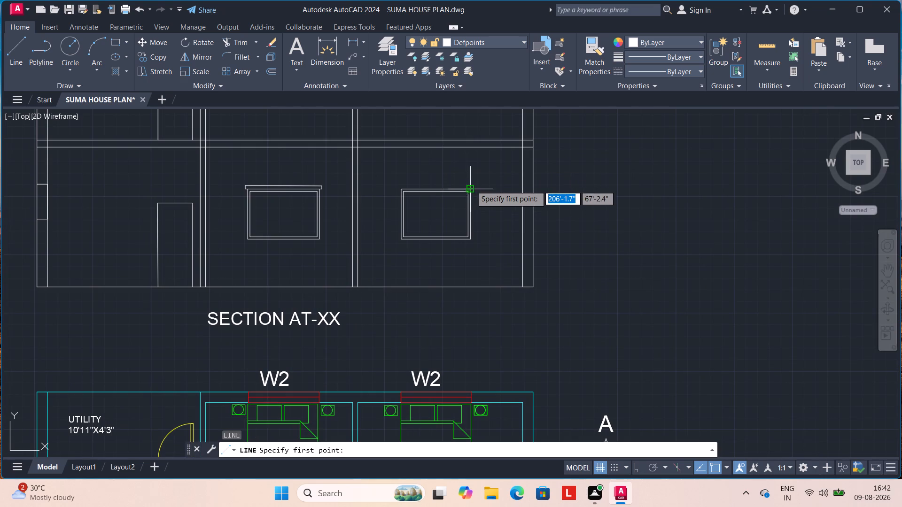
scroll(471, 185, up, 2)
click(465, 193)
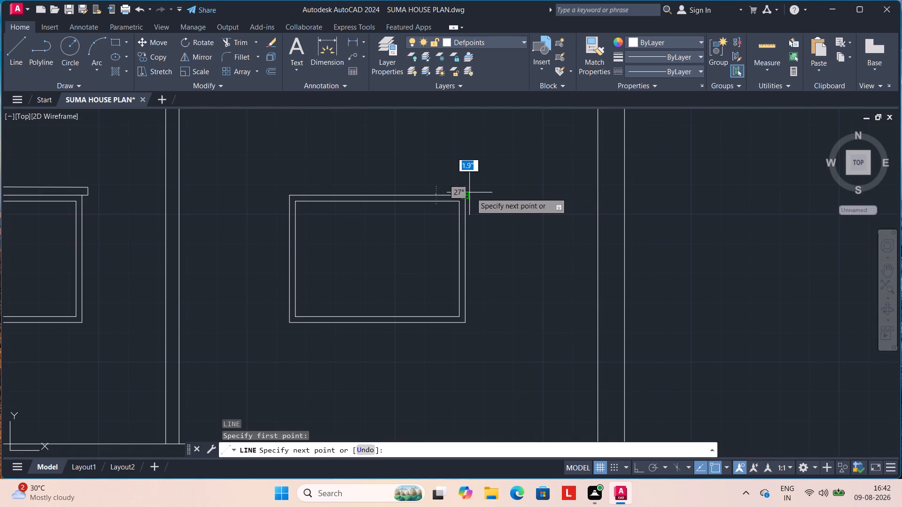
text(2")
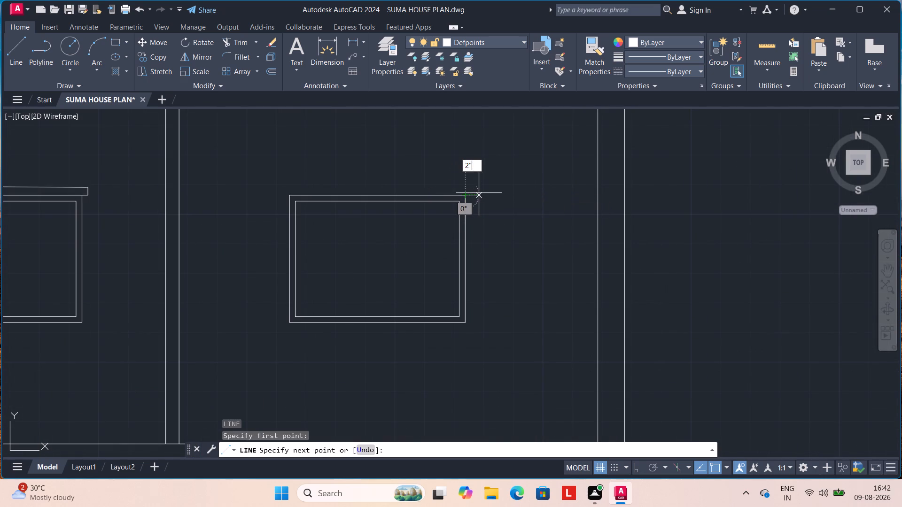
key(Return)
key(Escape)
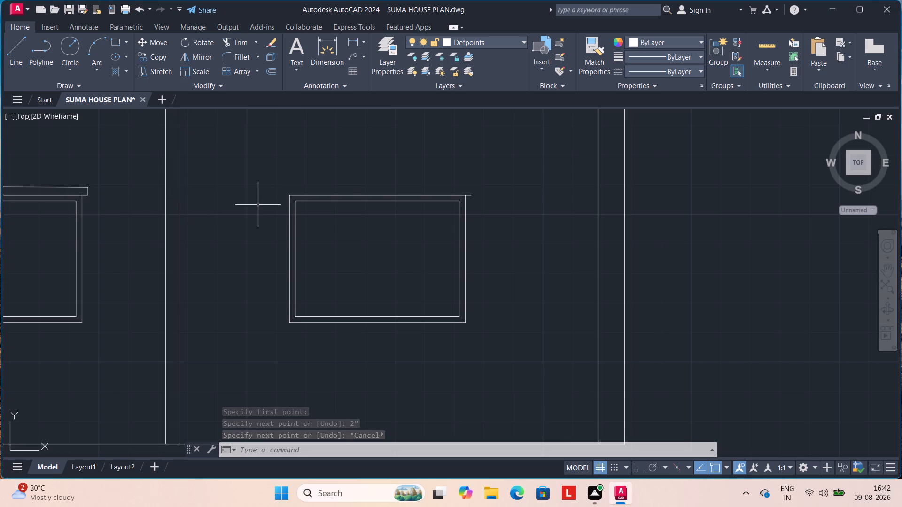
From the lower east-bay window's top west corner in SECTION AT-XX, draw a line 2" west and 3" up.
key(l)
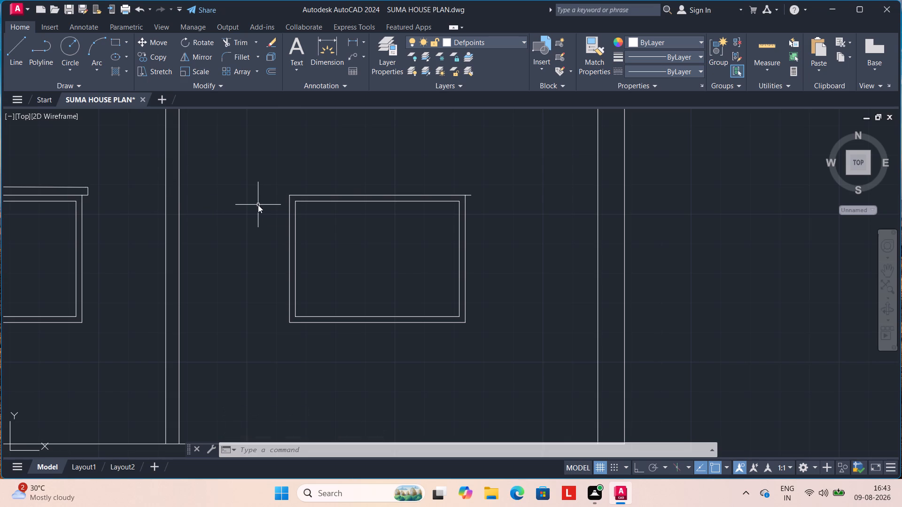
key(Escape)
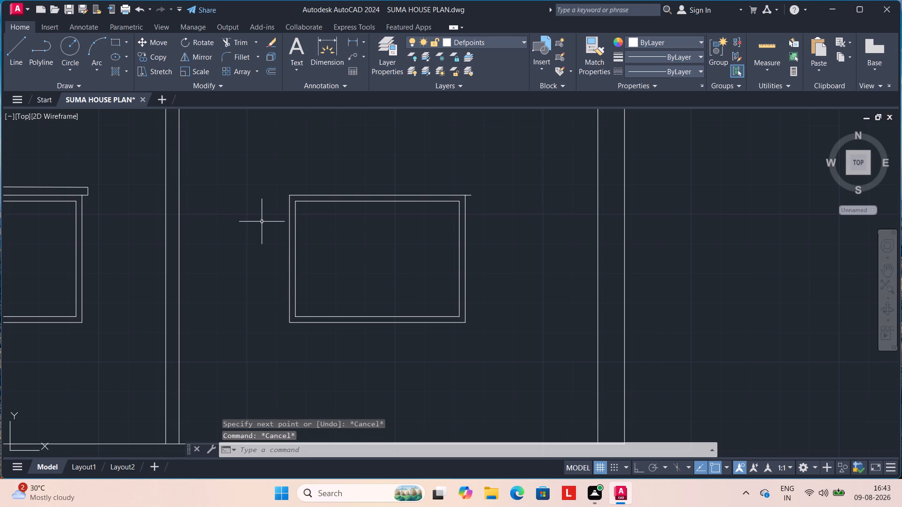
key(l)
key(Return)
click(291, 196)
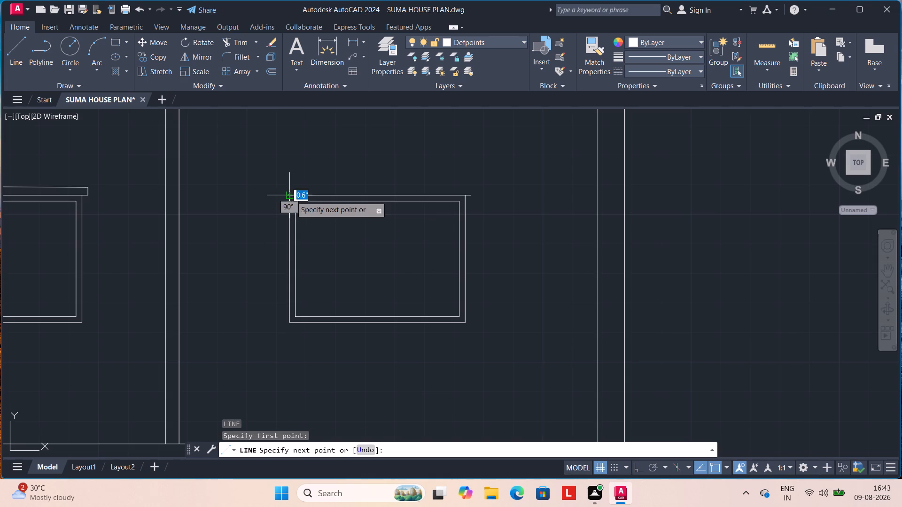
text(2")
key(Return)
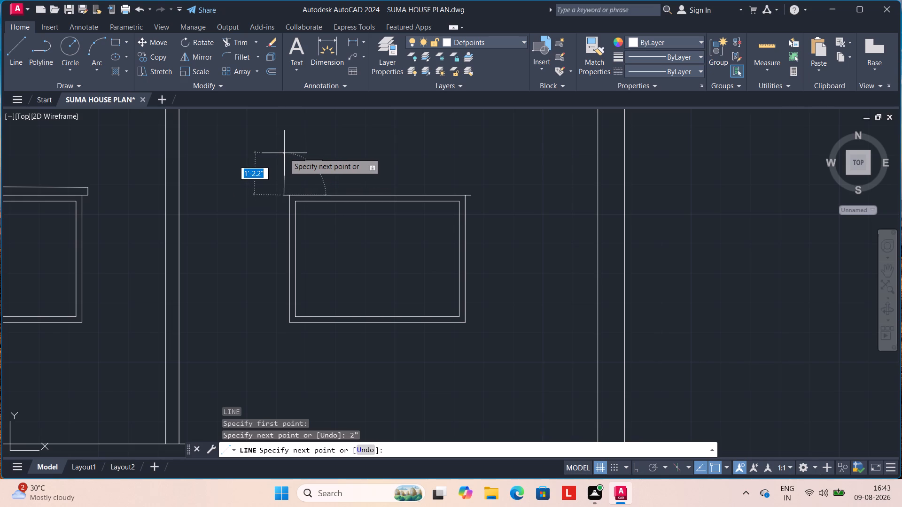
key(3)
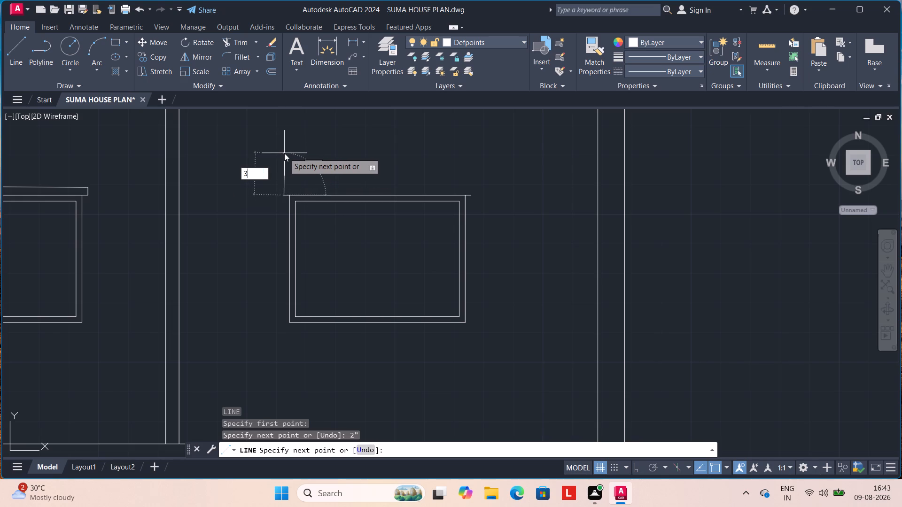
key(shift+quotedbl)
key(Return)
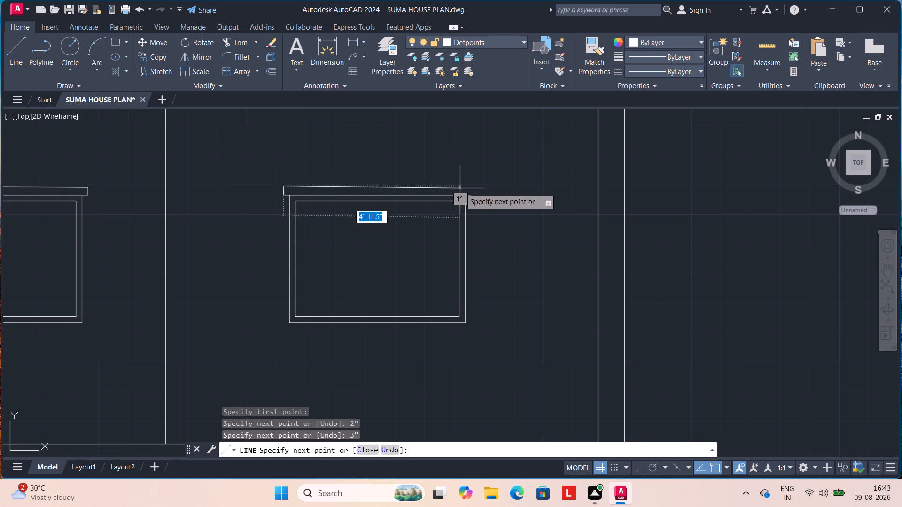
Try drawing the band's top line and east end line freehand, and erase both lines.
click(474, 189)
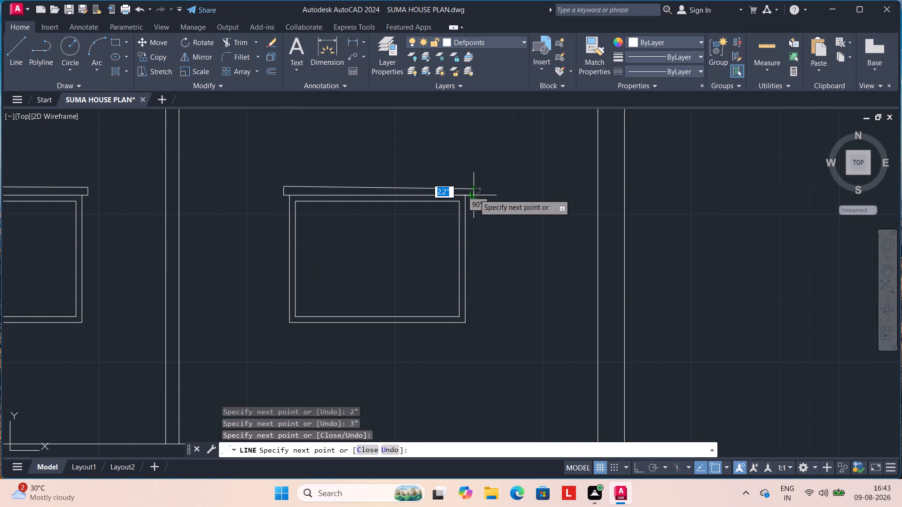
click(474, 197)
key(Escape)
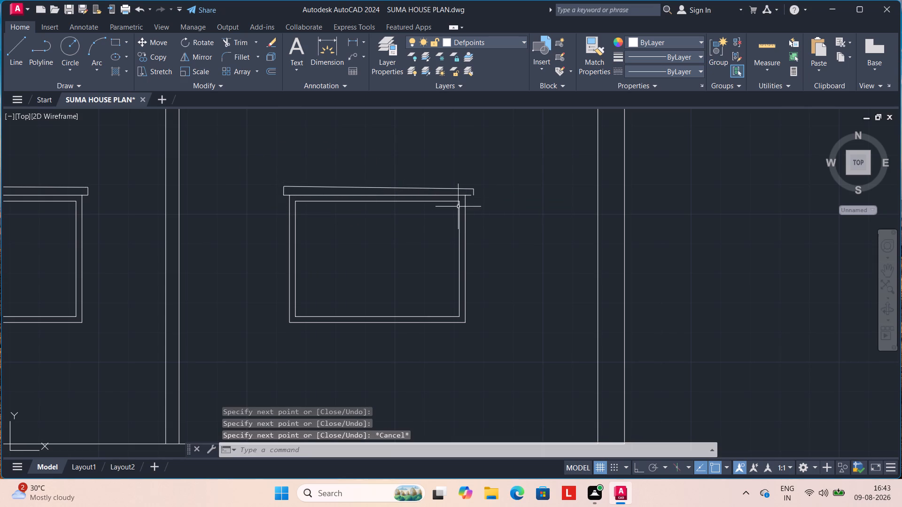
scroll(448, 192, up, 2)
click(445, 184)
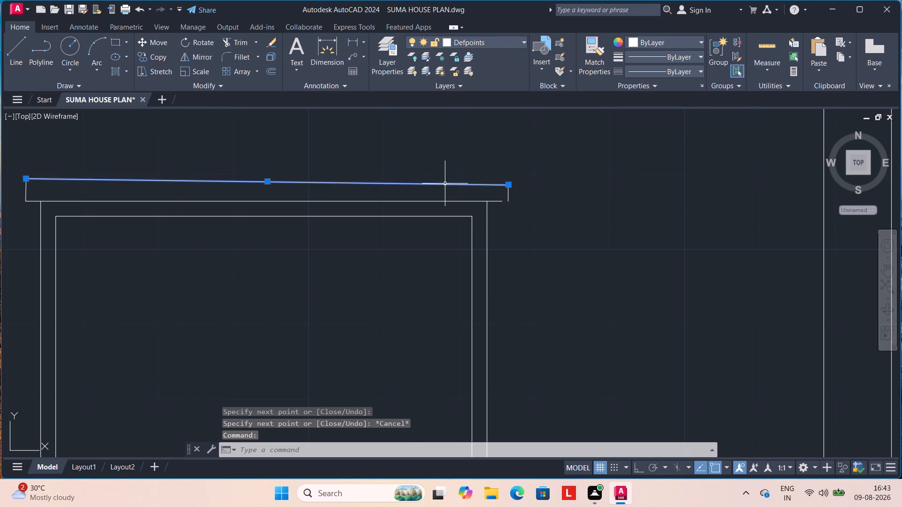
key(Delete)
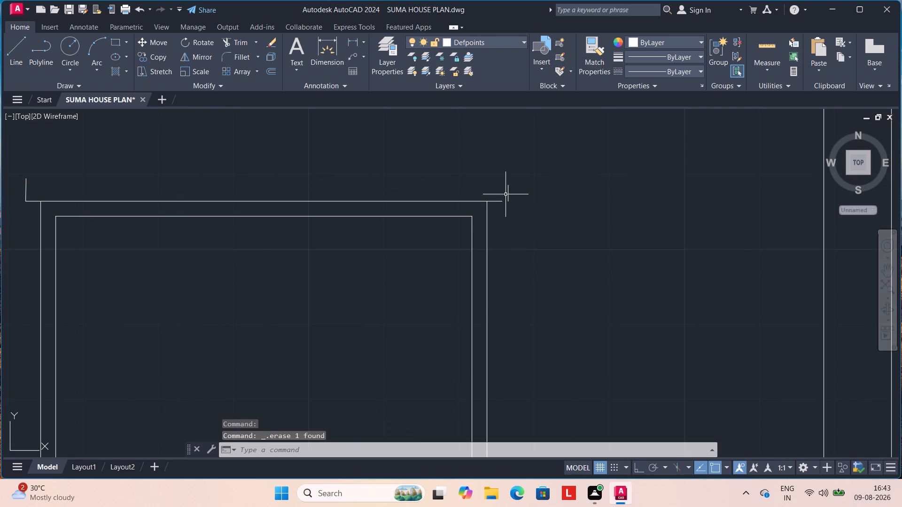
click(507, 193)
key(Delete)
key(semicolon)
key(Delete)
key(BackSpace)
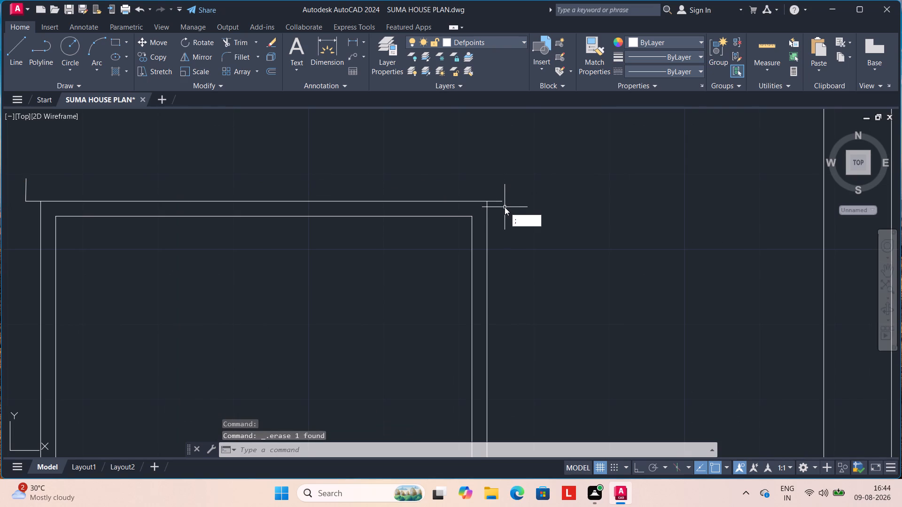
Draw a vertical east end line about 2.8" up from the east end of the band's bottom line.
key(l)
key(Return)
click(501, 202)
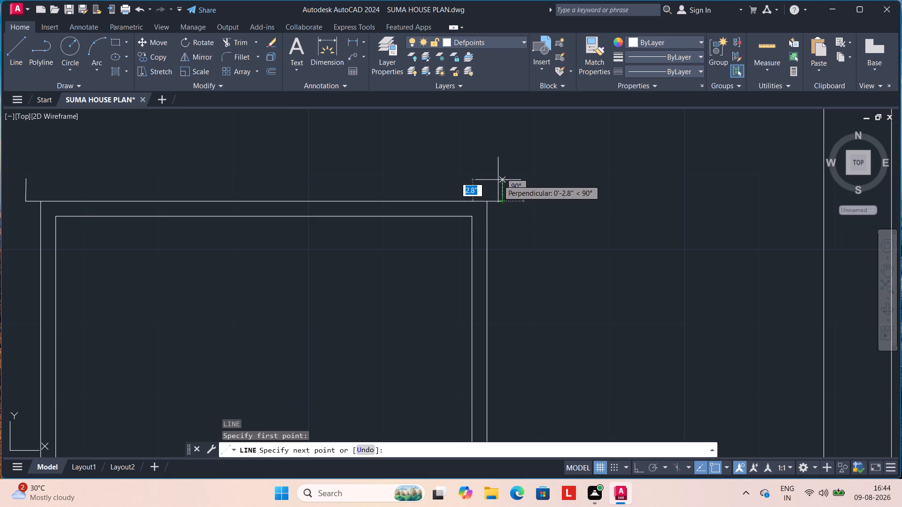
click(498, 180)
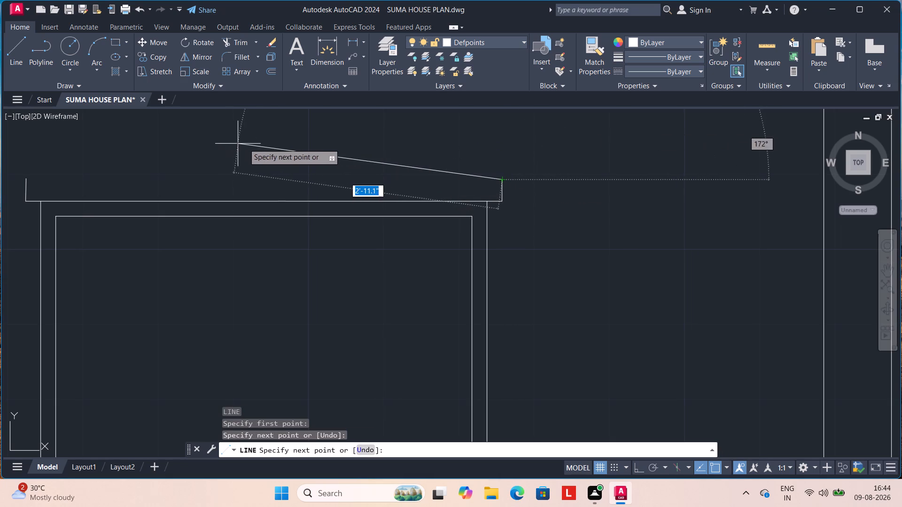
key(Escape)
Draw the band's horizontal top line from the top of its west end line across to above its east end line.
key(l)
key(Return)
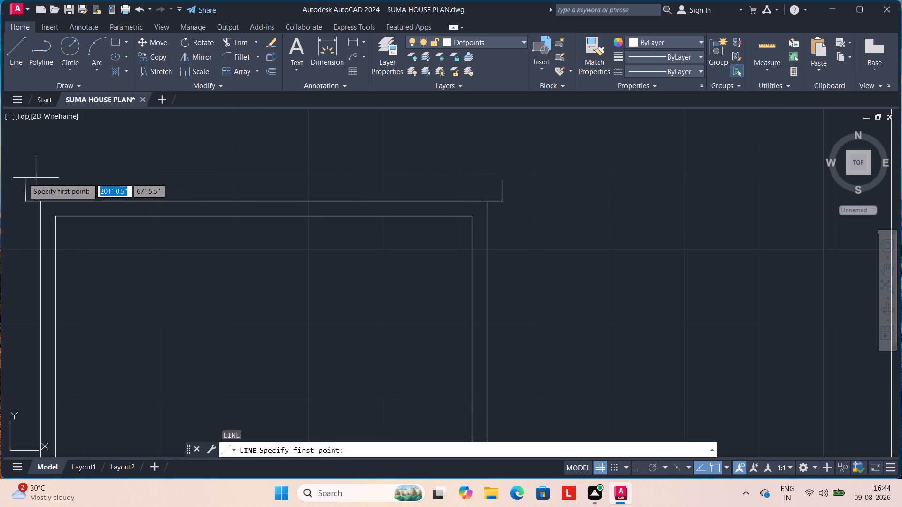
click(22, 178)
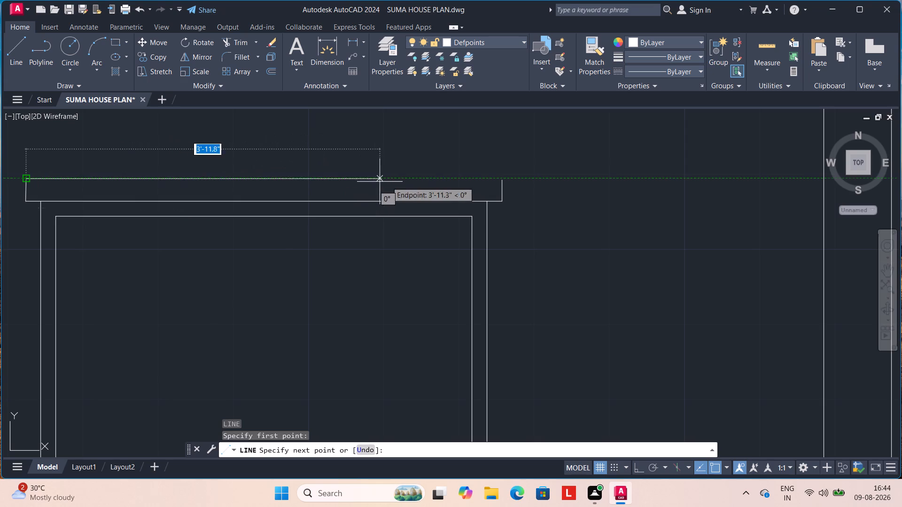
click(499, 177)
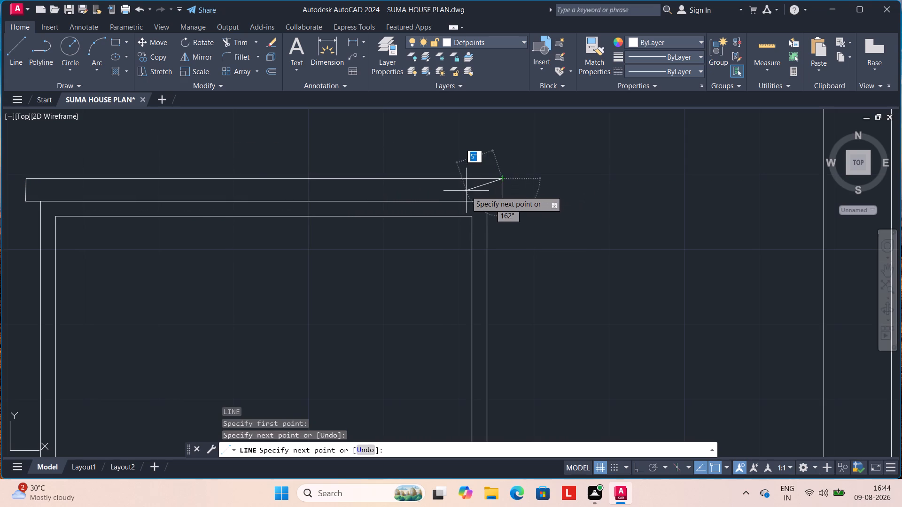
key(Escape)
Extend the band's east end line up to meet its top line.
scroll(386, 200, down, 1)
scroll(447, 191, up, 3)
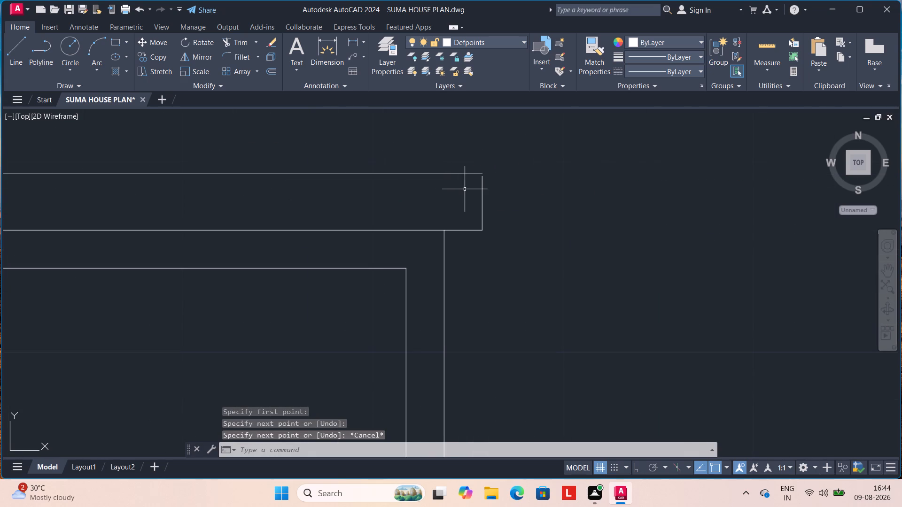
text(EX)
key(Return)
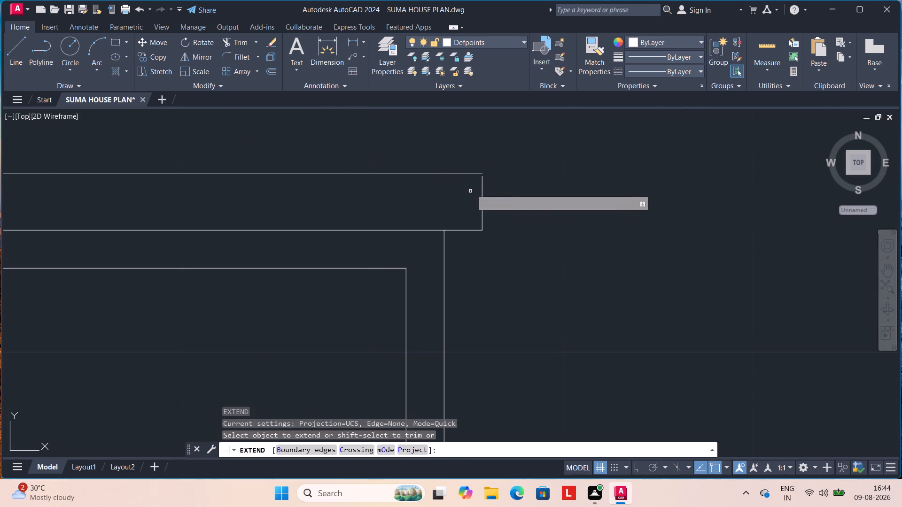
click(482, 182)
scroll(484, 186, down, 3)
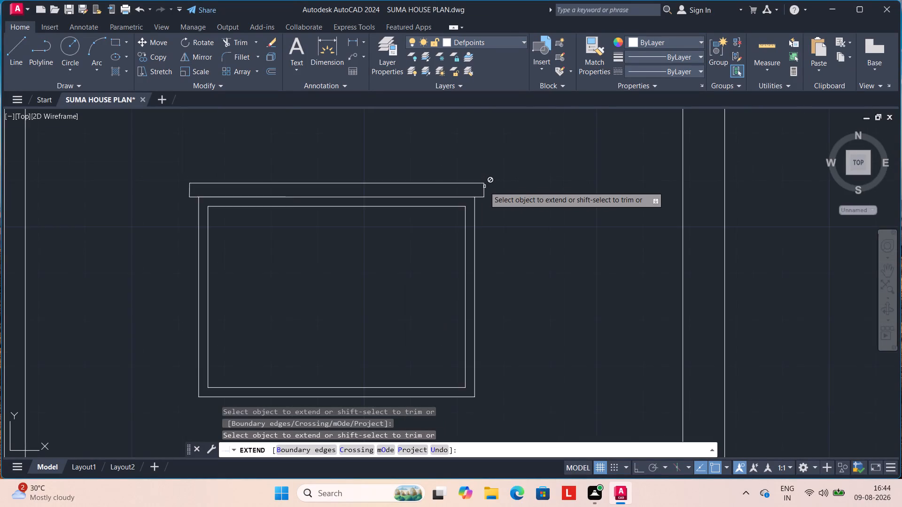
scroll(484, 188, down, 1)
key(Escape)
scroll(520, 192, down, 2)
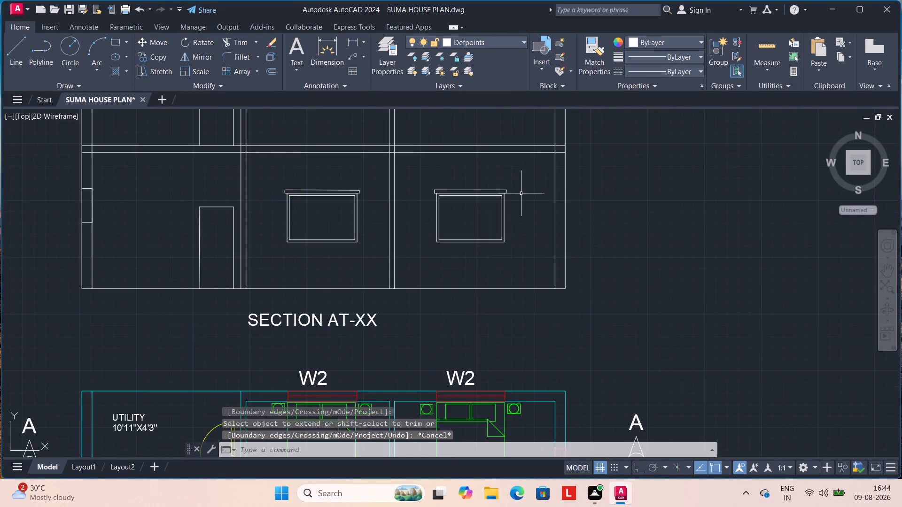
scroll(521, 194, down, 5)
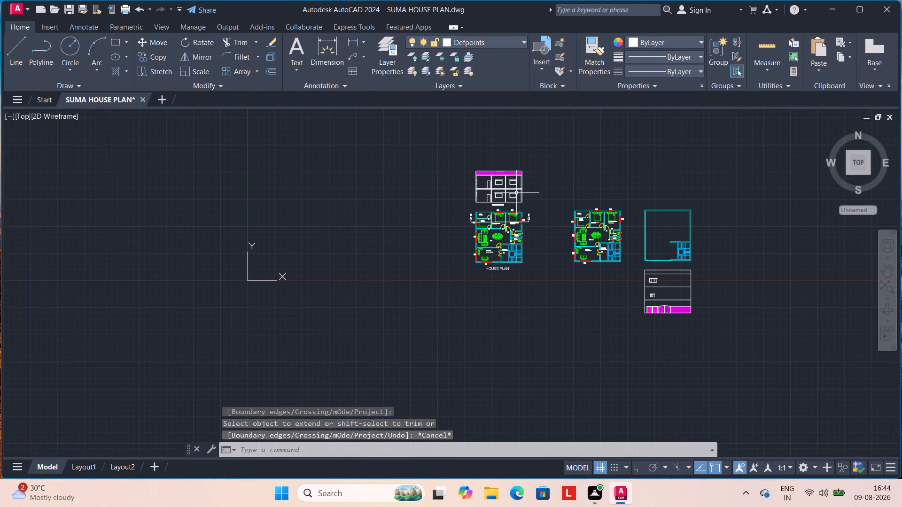
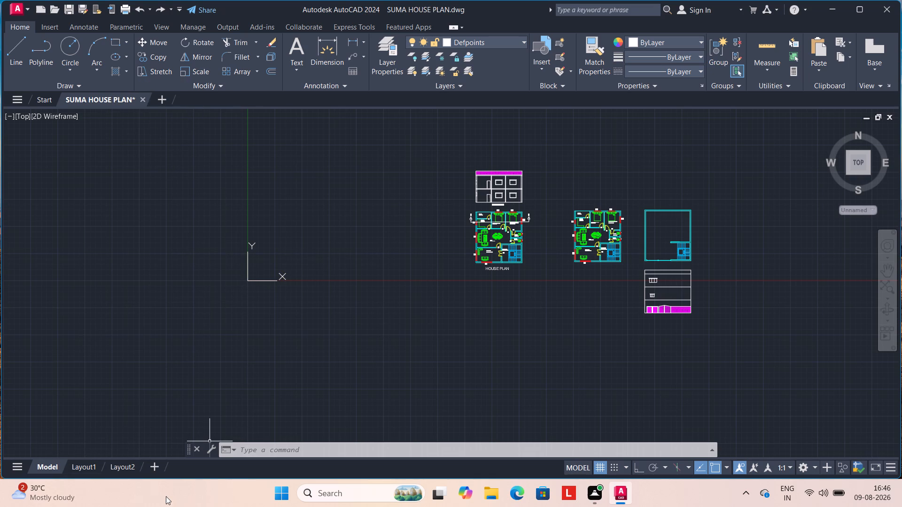
Add a third layout to the SUMA HOUSE PLAN drawing.
click(154, 466)
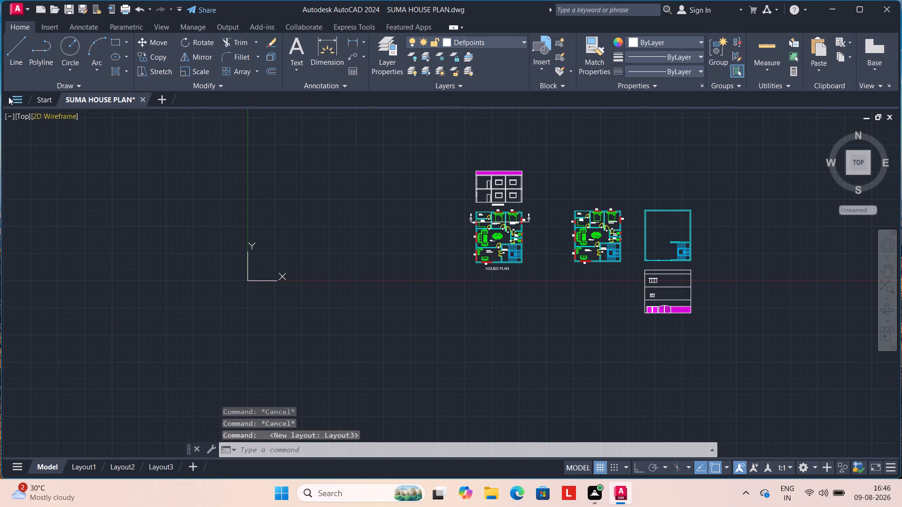
Save the drawing under the name SUMA HOUSE PLAN in Documents as an AutoCAD 2018 drawing, replacing the existing file.
click(27, 8)
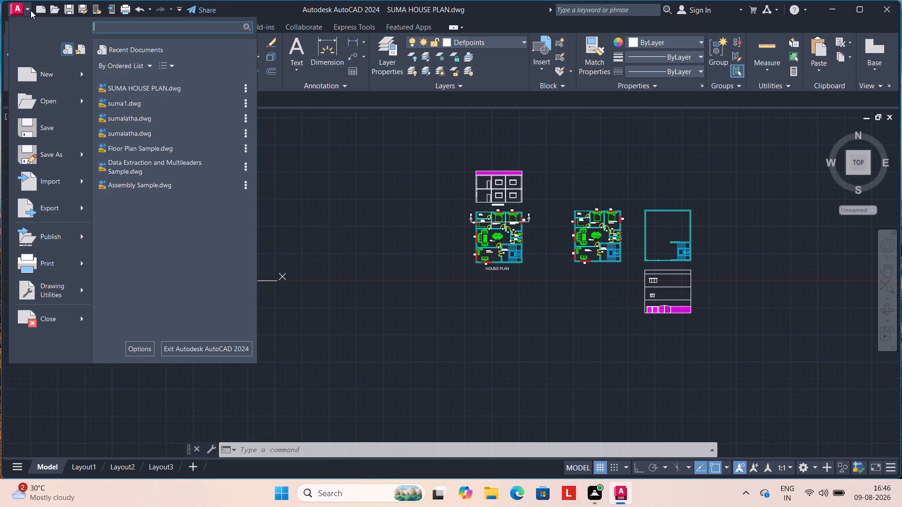
click(45, 155)
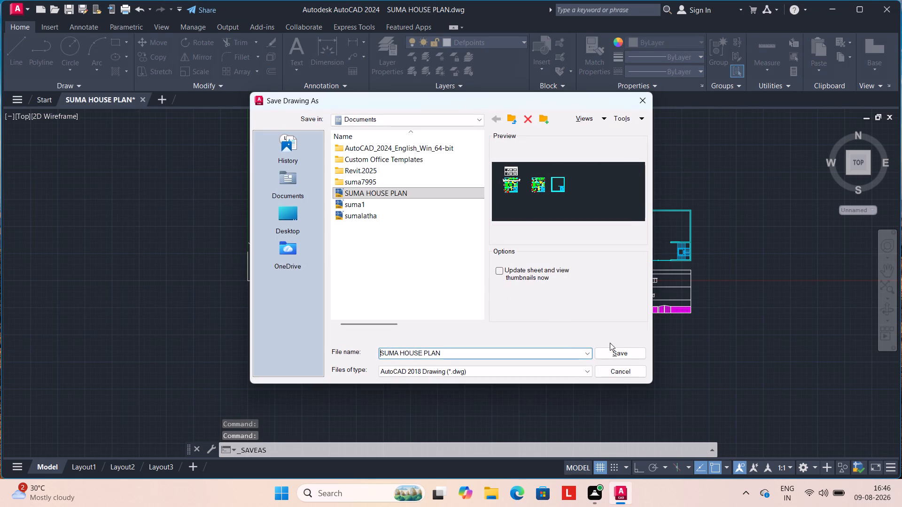
click(615, 350)
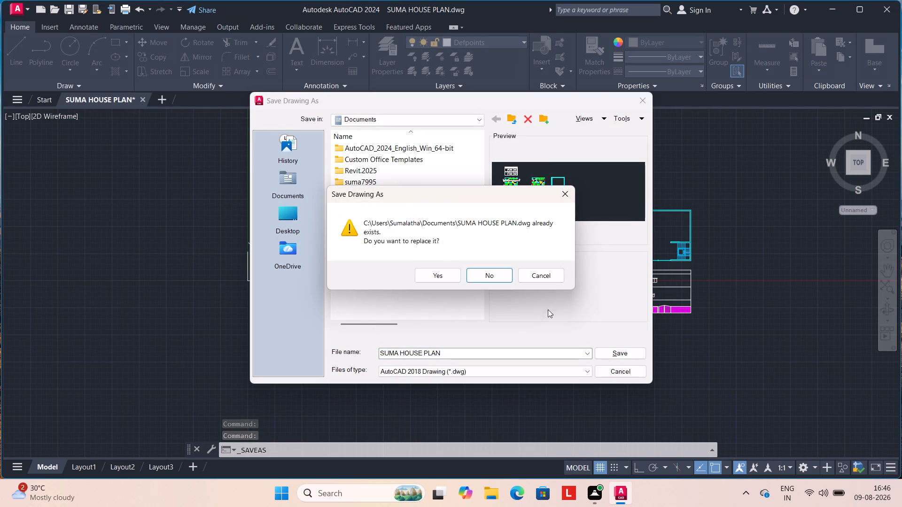
click(440, 270)
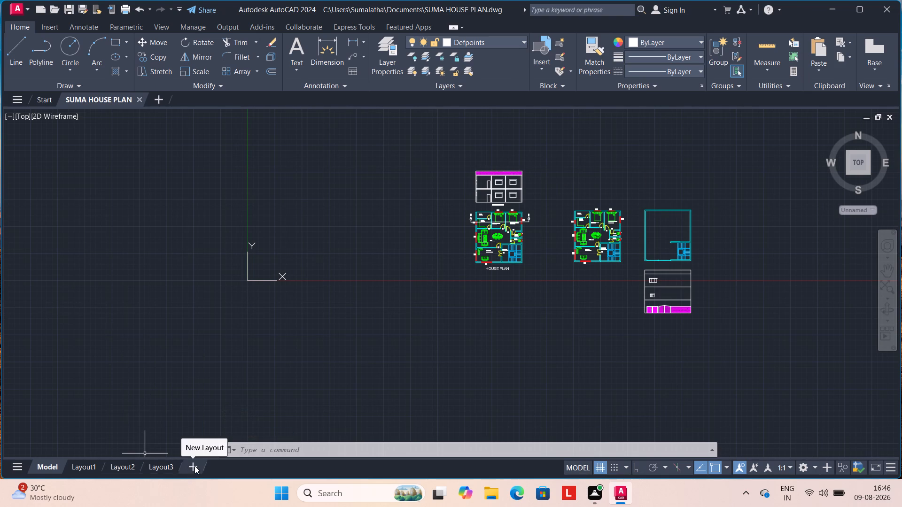
Start a new blank drawing.
click(158, 97)
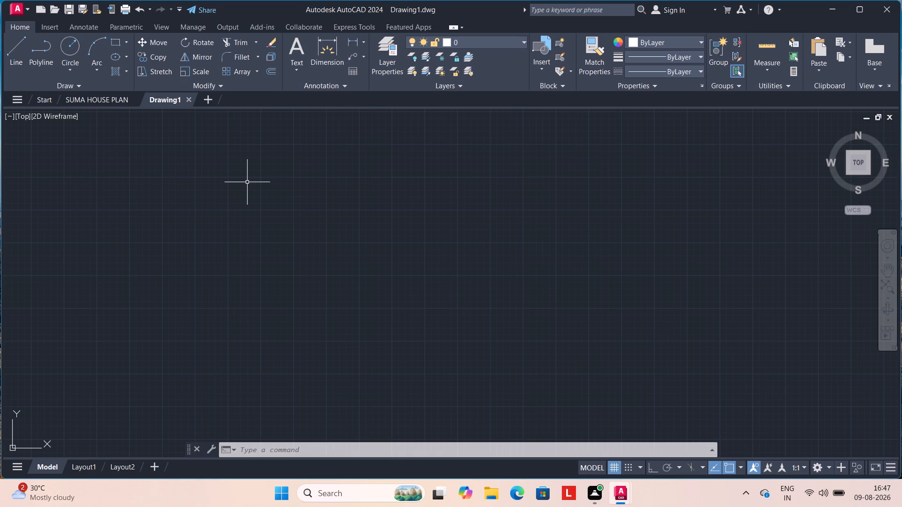
Draw a rectangle 420 long and 297 wide in the empty model space, using the Dimensions option.
text(REC)
key(Return)
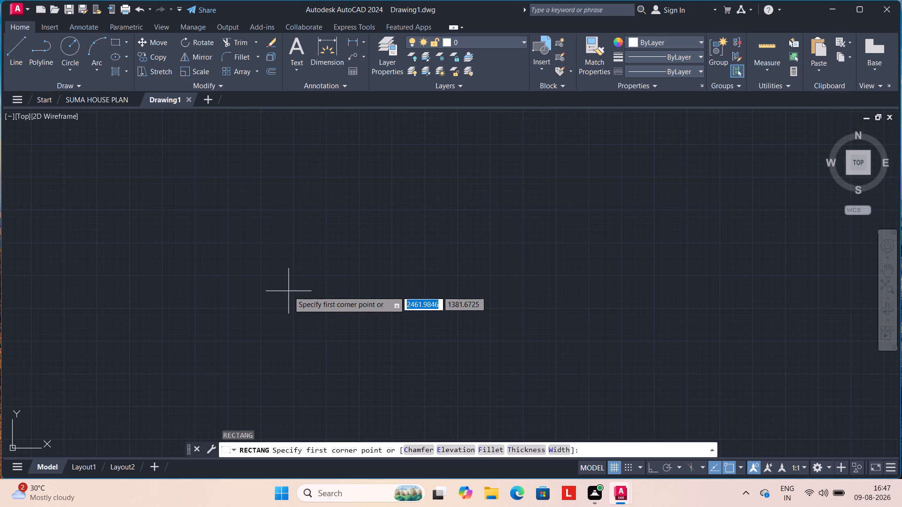
click(319, 286)
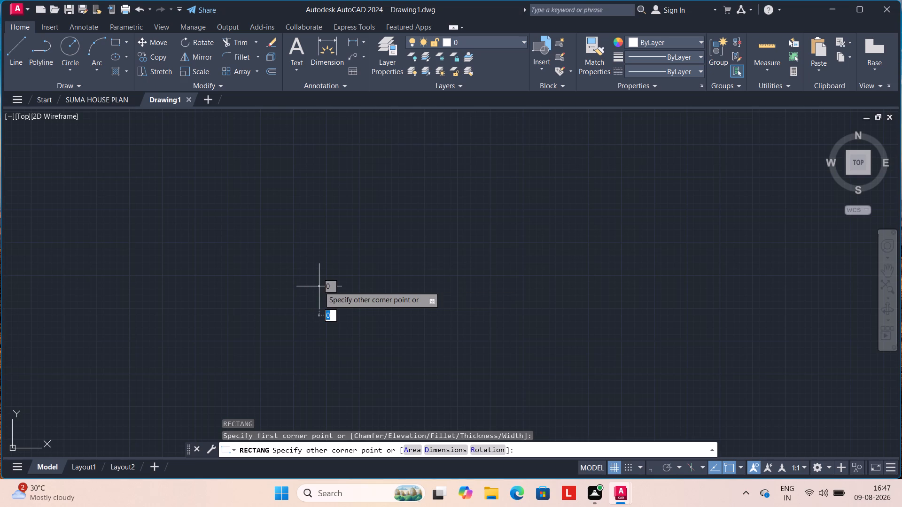
key(d)
key(Return)
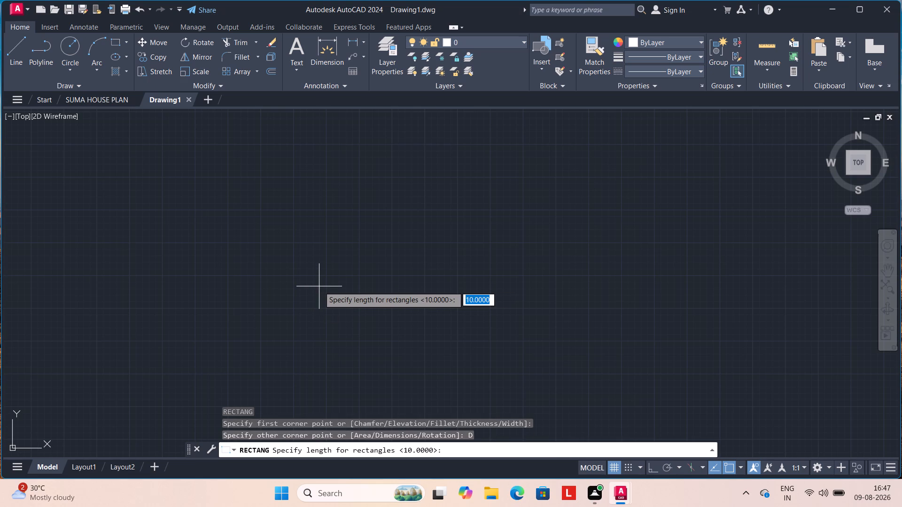
text(420)
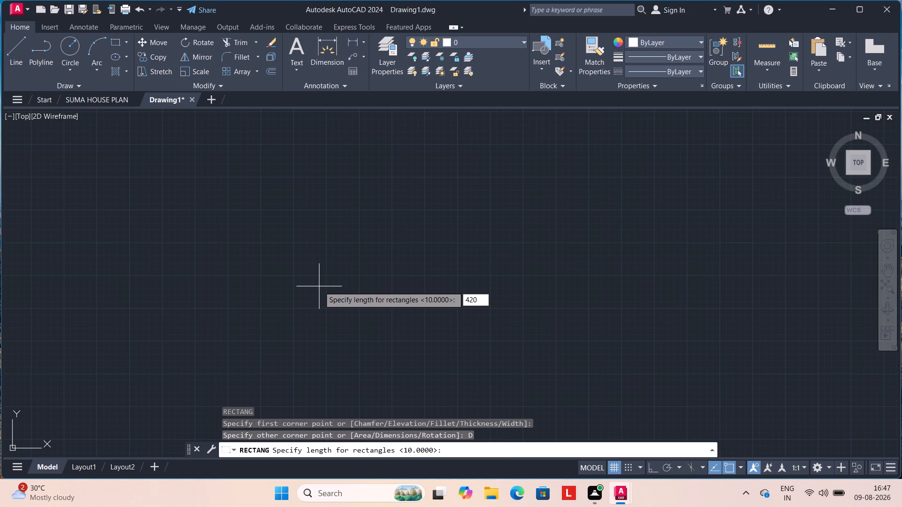
key(Return)
key(2)
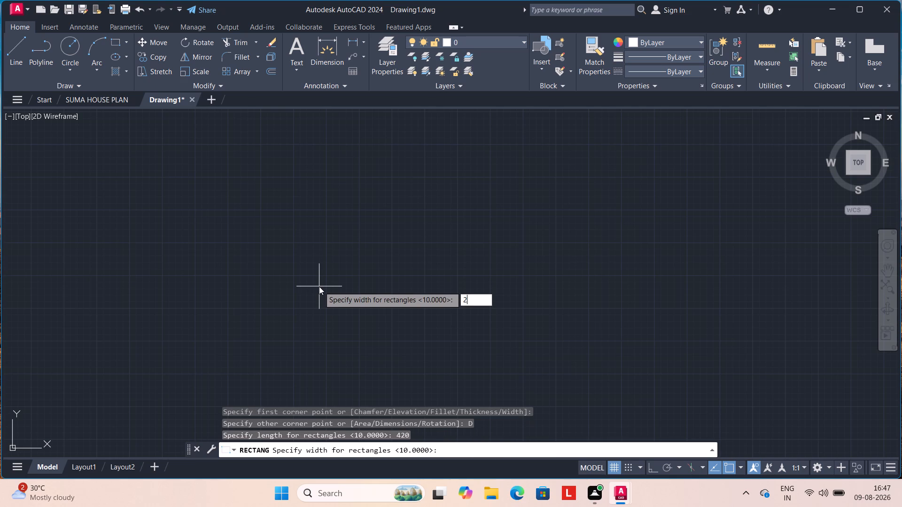
text(97)
key(Return)
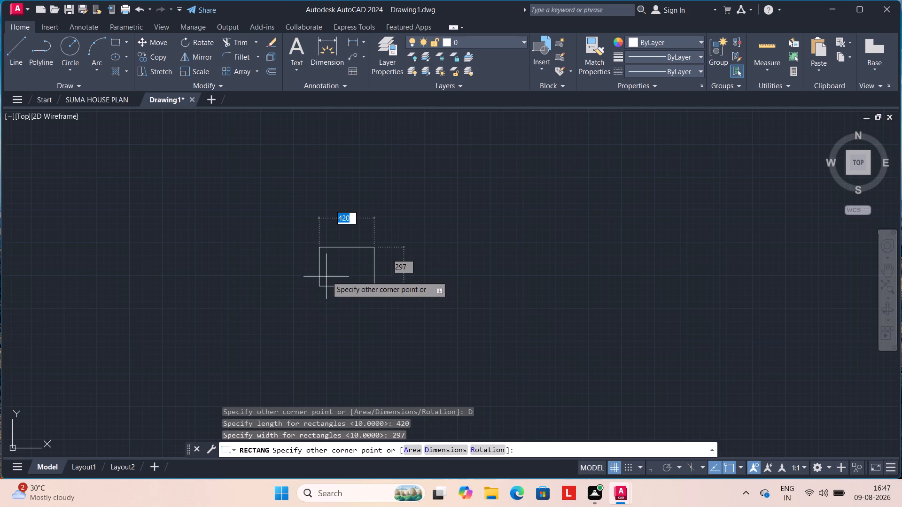
click(334, 270)
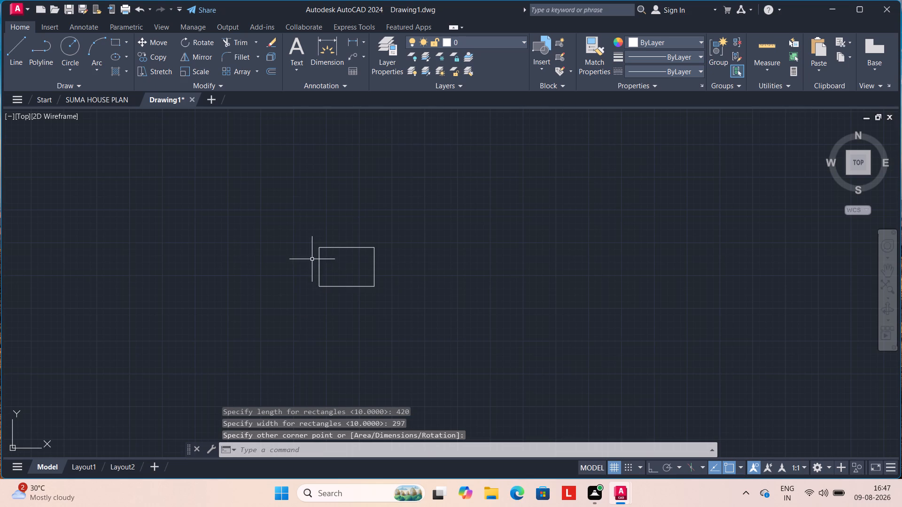
scroll(312, 259, up, 2)
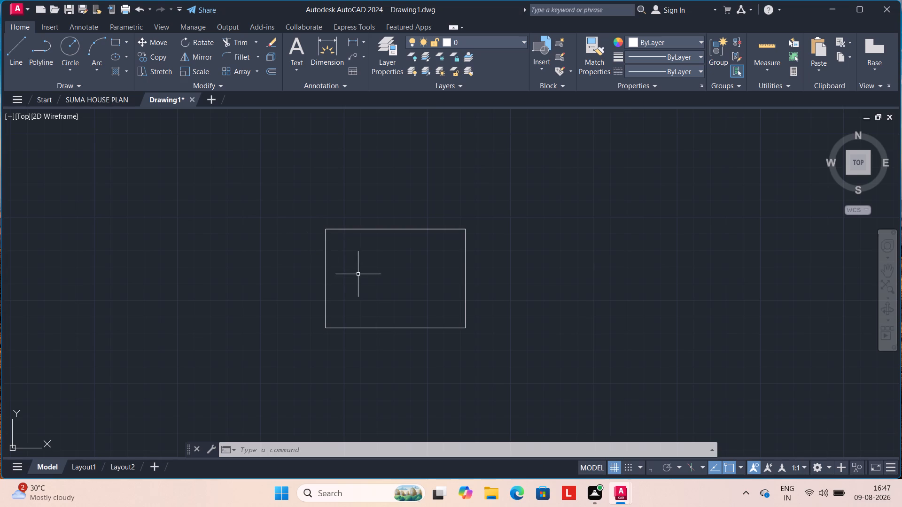
scroll(358, 274, up, 1)
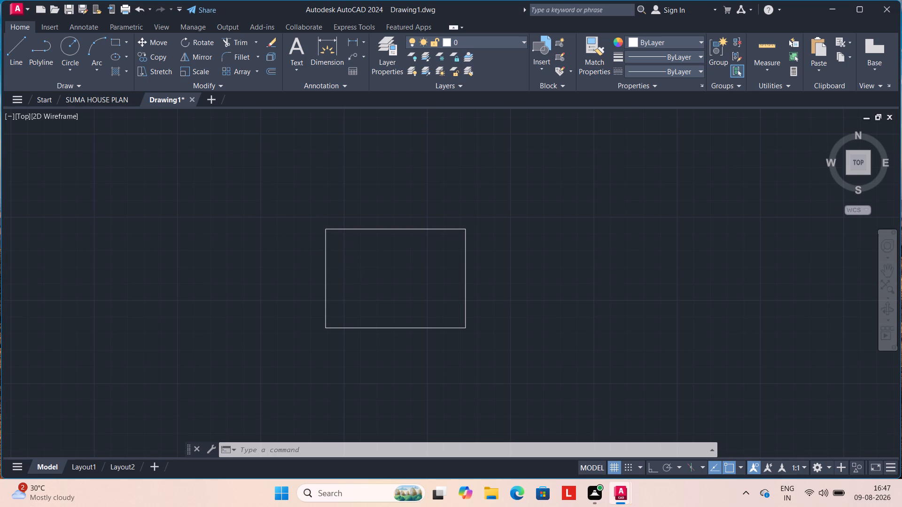
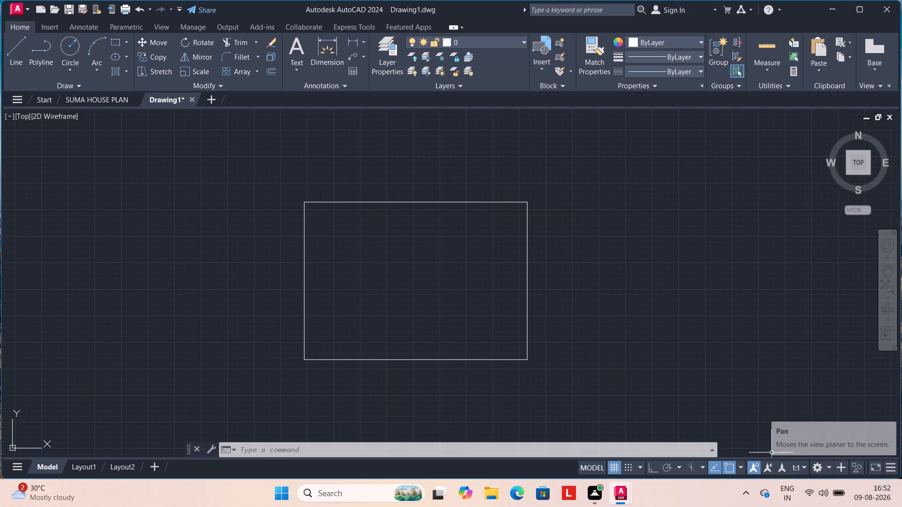
Start the Offset command to offset the 420 by 297 sheet rectangle.
key(o)
key(Return)
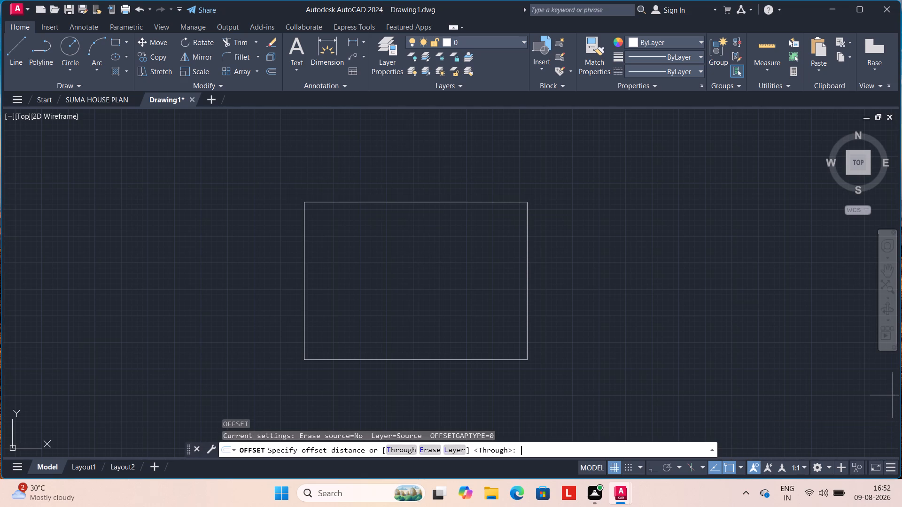
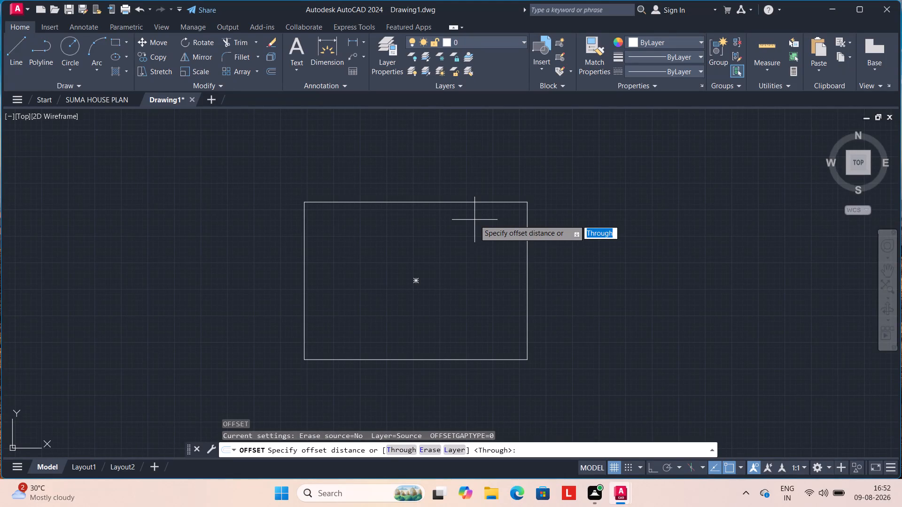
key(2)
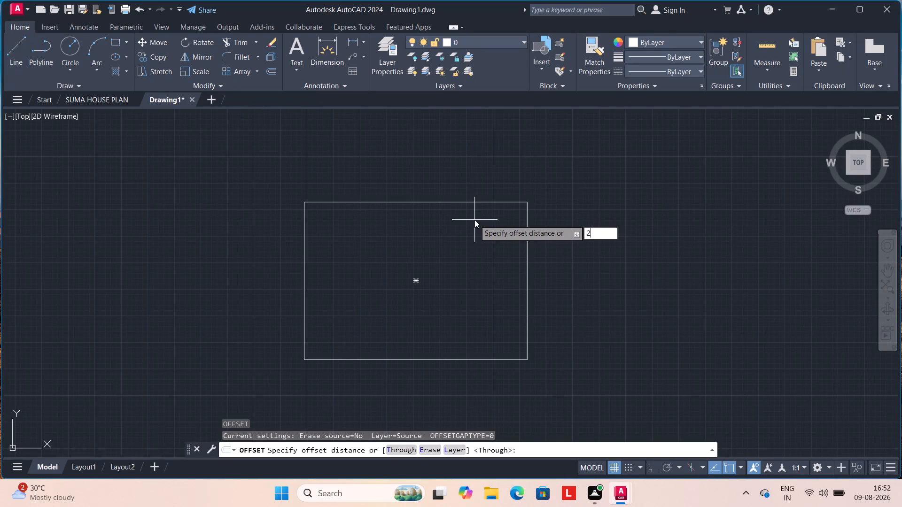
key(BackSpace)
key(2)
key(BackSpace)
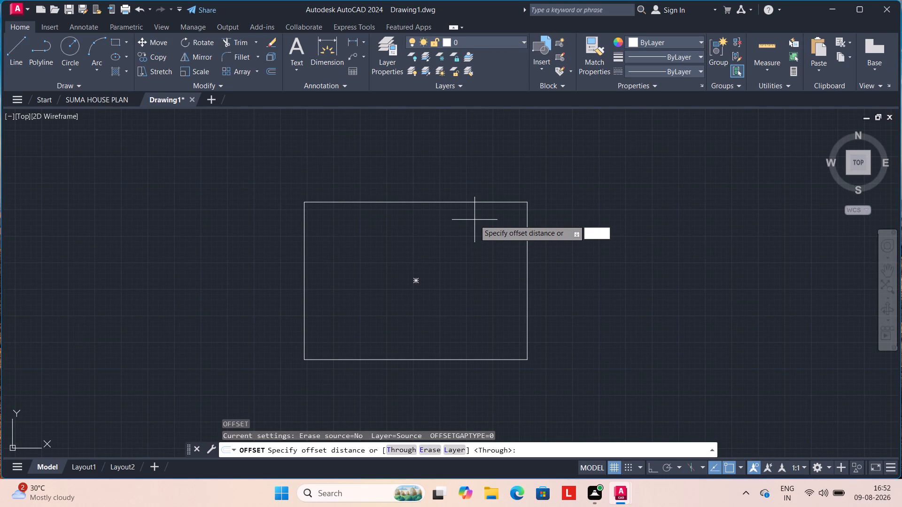
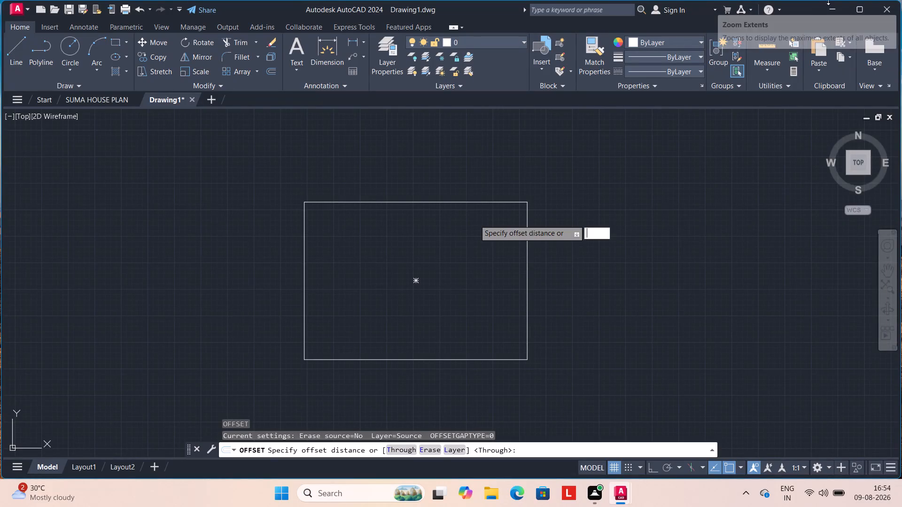
Leave the Offset command and delete the existing sheet rectangle.
key(Escape)
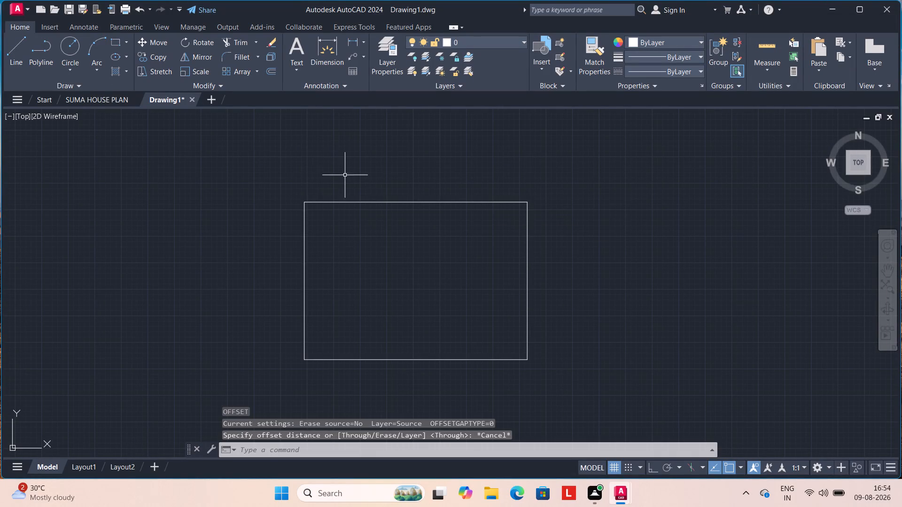
click(395, 203)
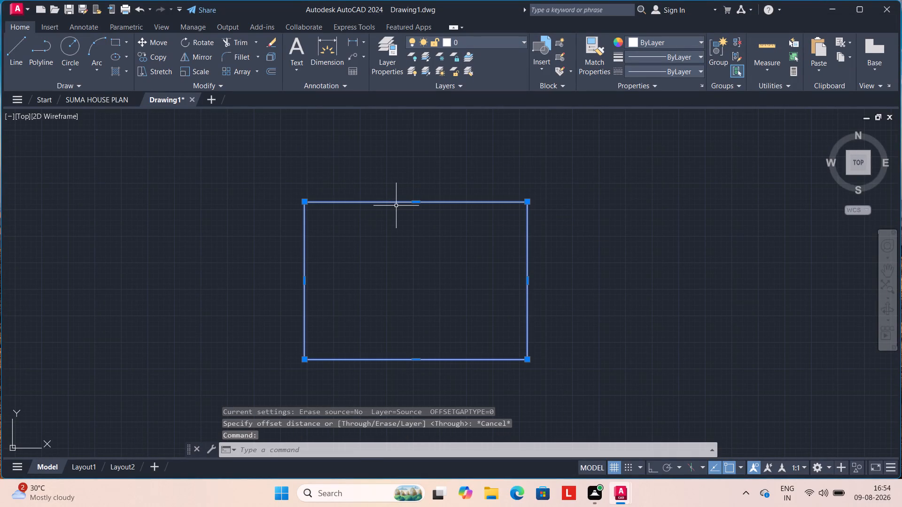
key(Delete)
key(Escape)
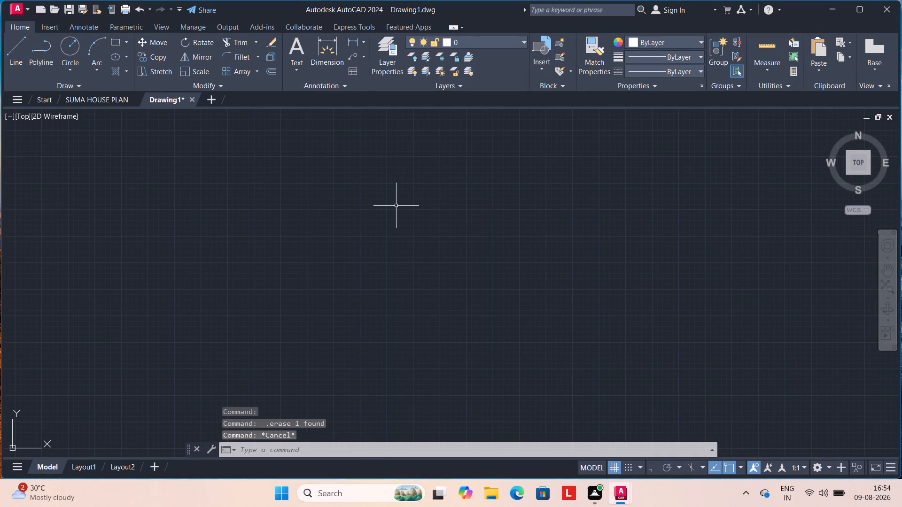
Draw a new rectangle with a length of 420 and a width of 297 as the sheet outline.
text(REC)
key(Return)
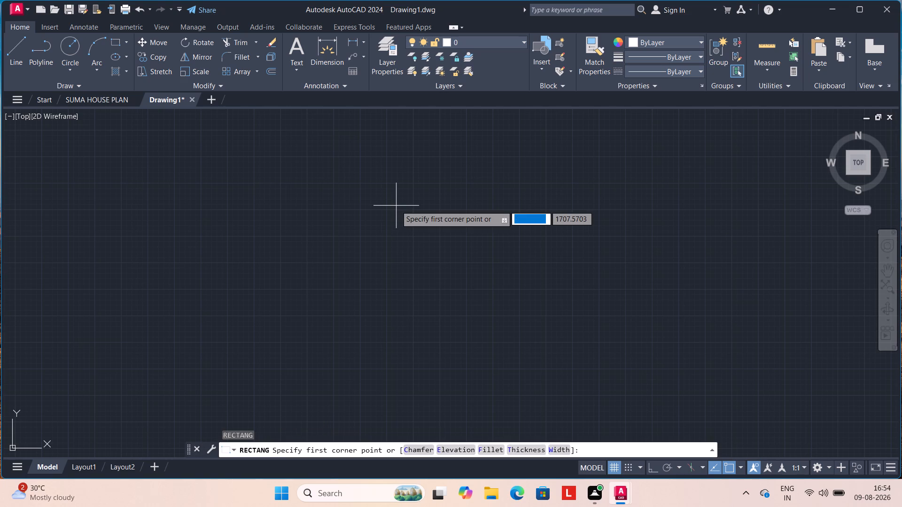
click(370, 203)
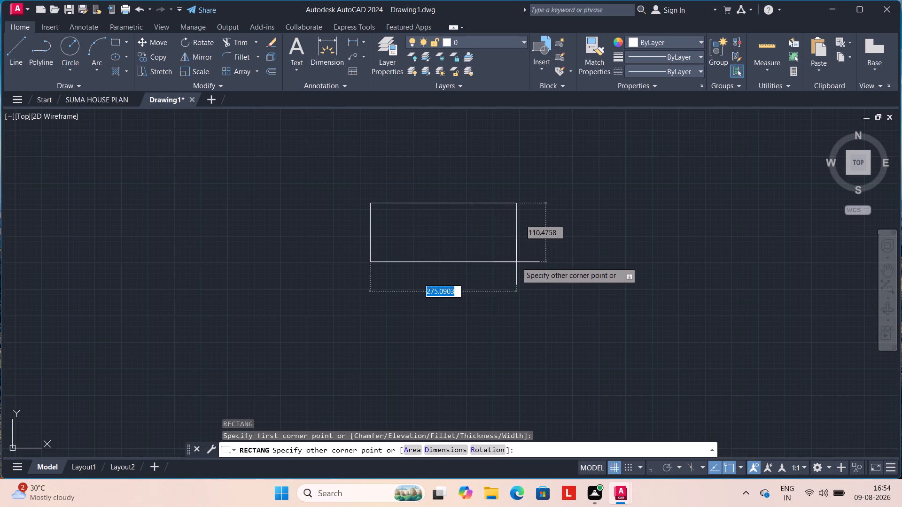
click(447, 451)
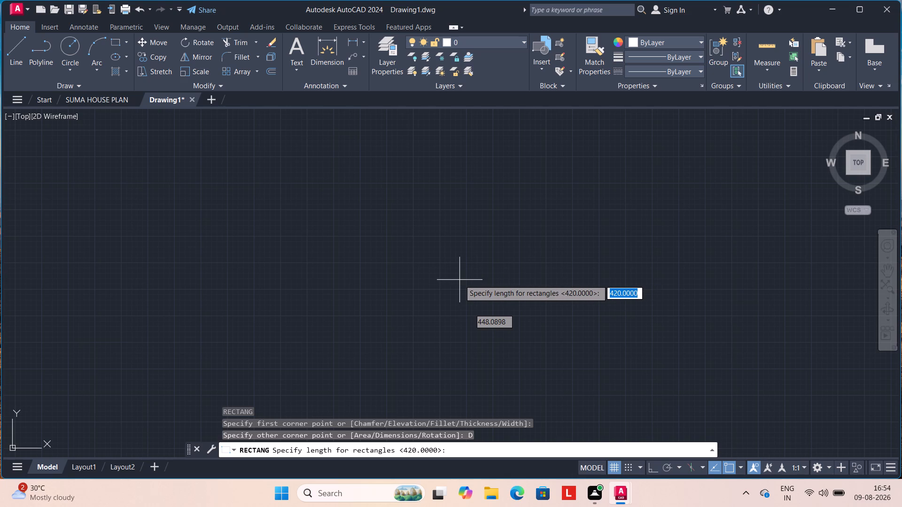
text(420)
key(Return)
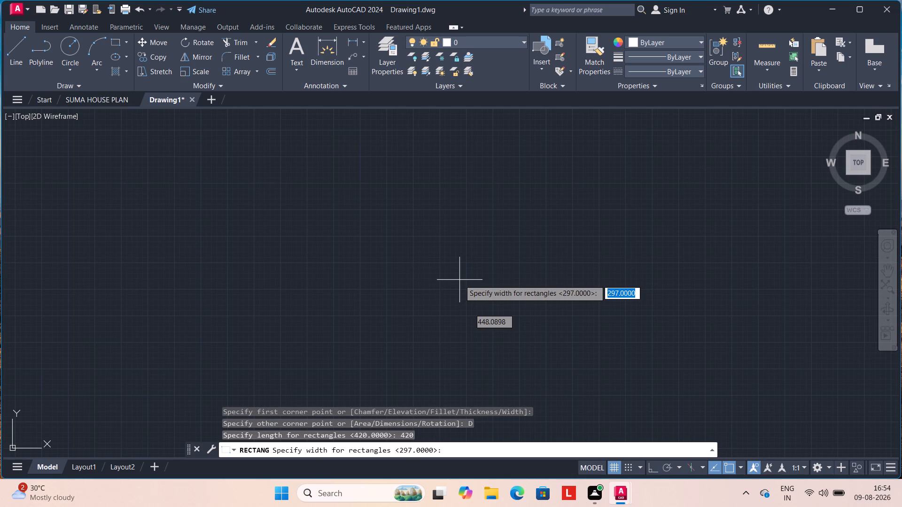
key(2)
key(9)
key(7)
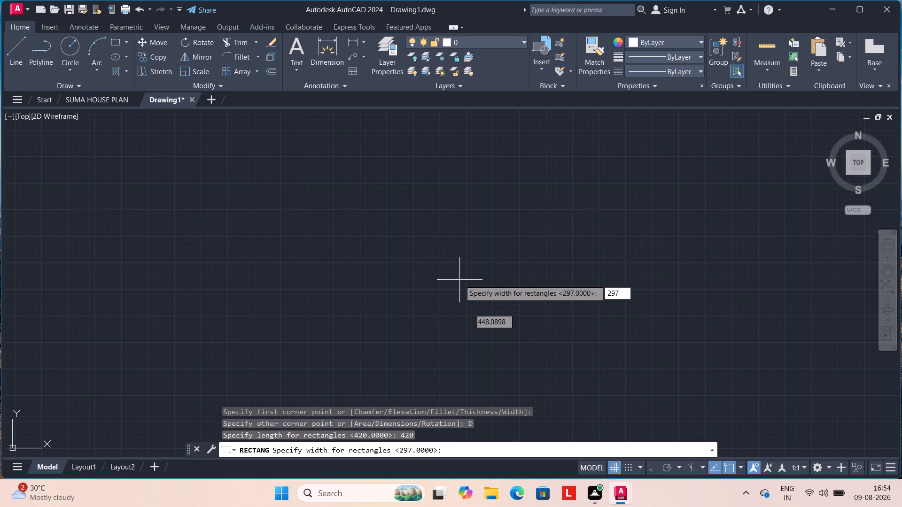
key(Return)
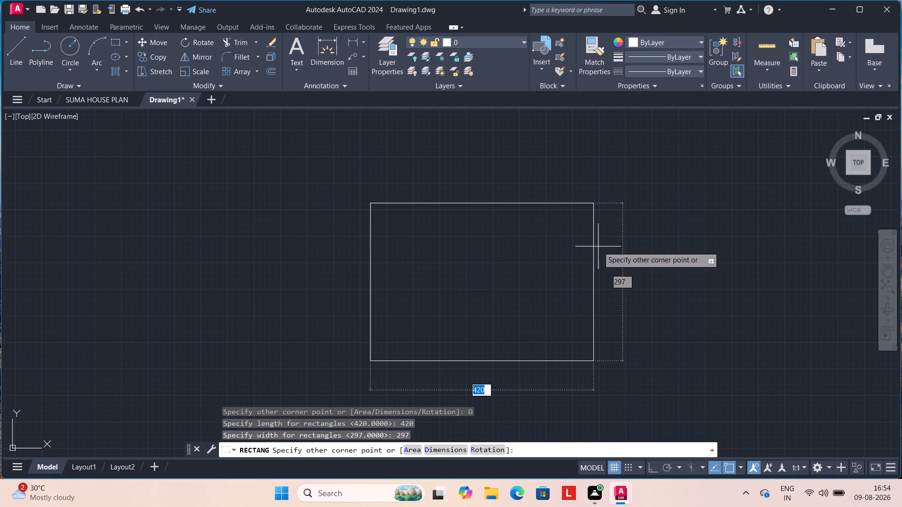
click(462, 281)
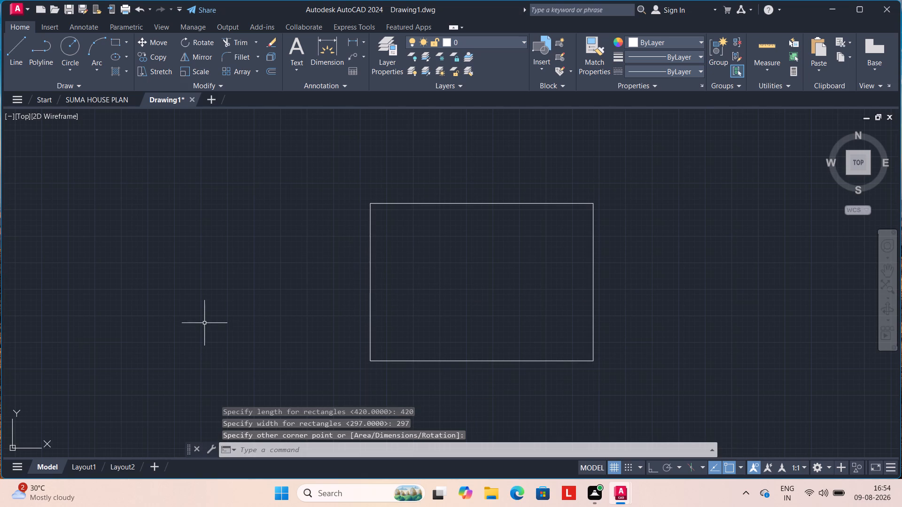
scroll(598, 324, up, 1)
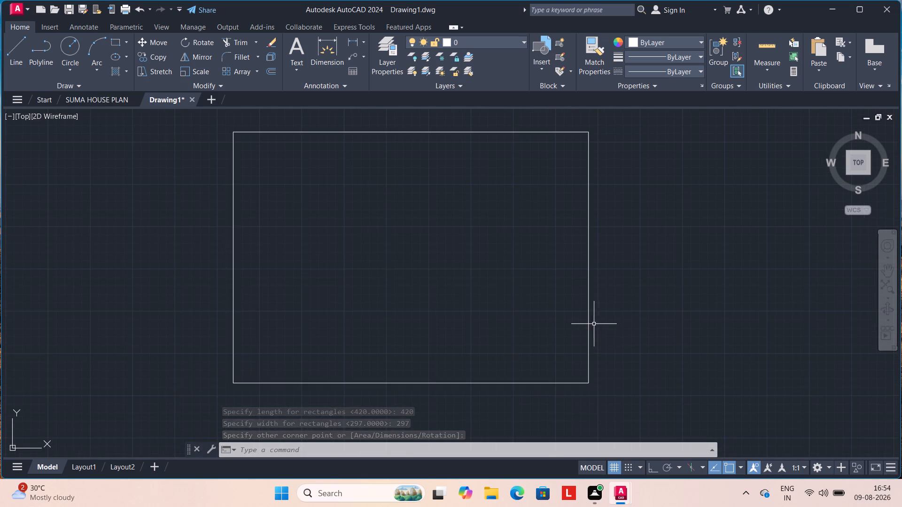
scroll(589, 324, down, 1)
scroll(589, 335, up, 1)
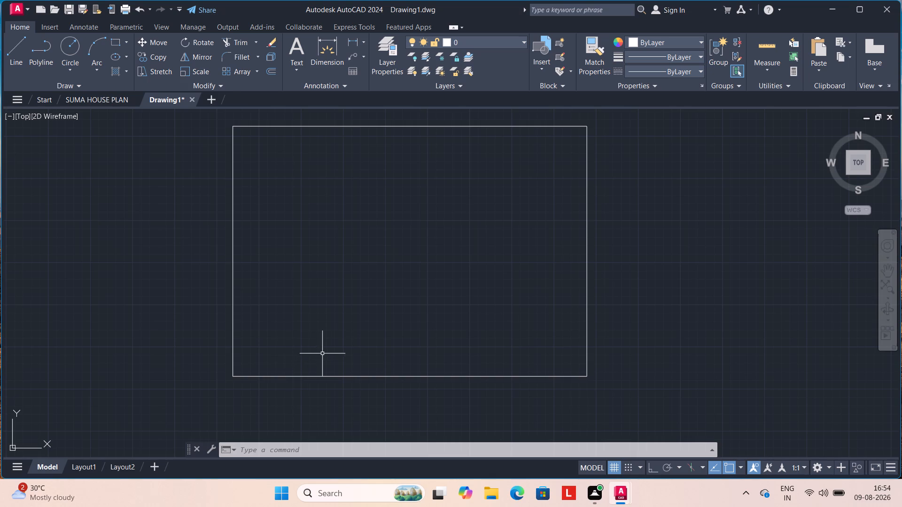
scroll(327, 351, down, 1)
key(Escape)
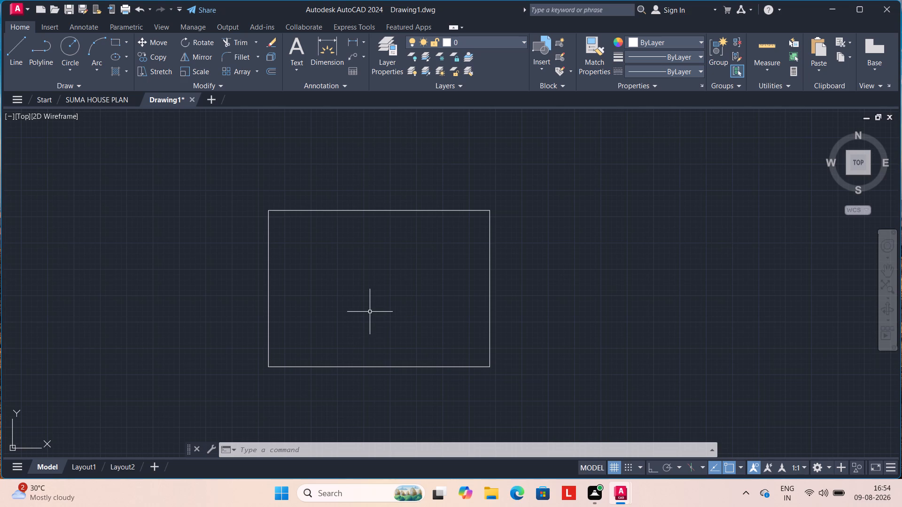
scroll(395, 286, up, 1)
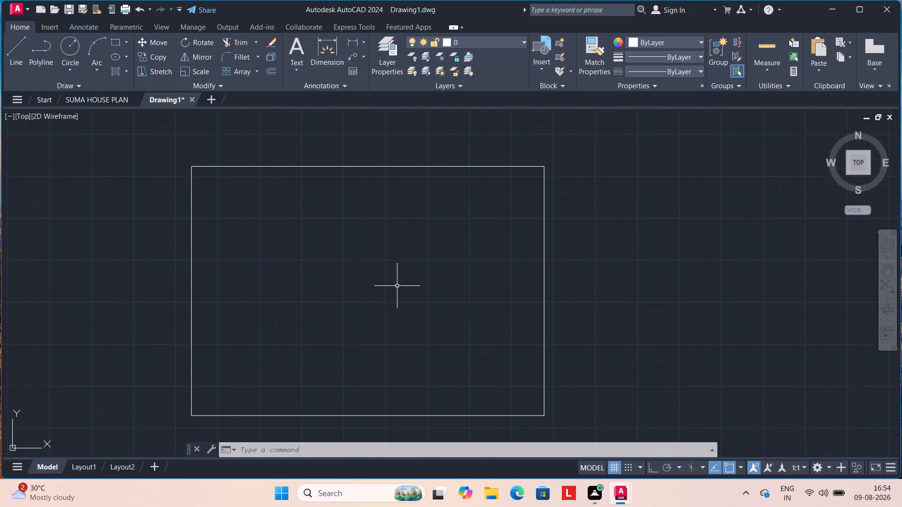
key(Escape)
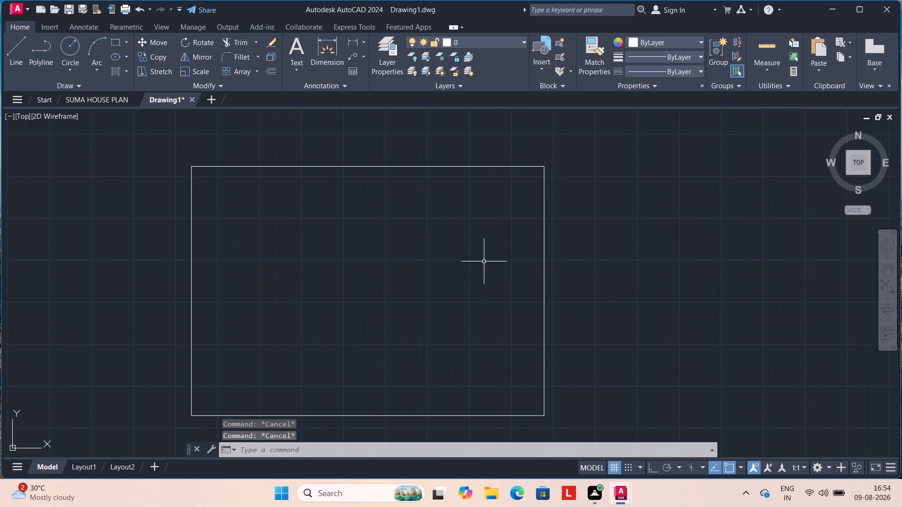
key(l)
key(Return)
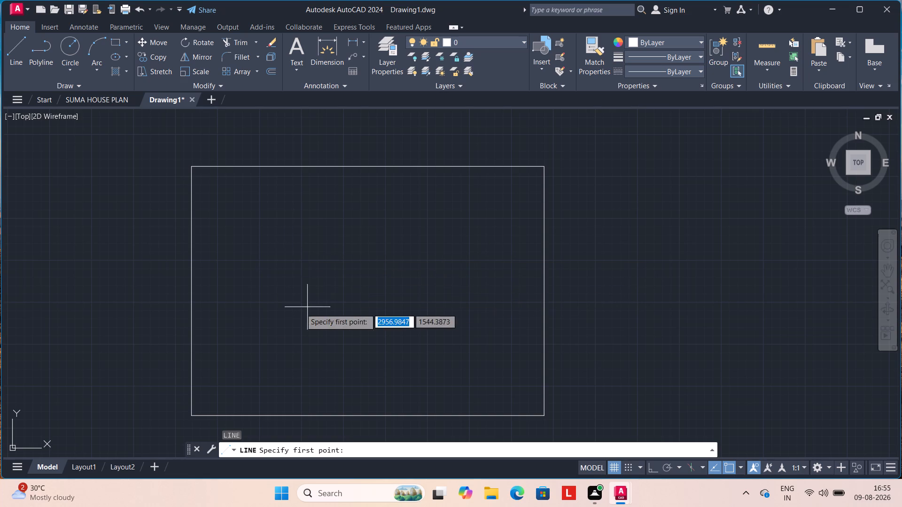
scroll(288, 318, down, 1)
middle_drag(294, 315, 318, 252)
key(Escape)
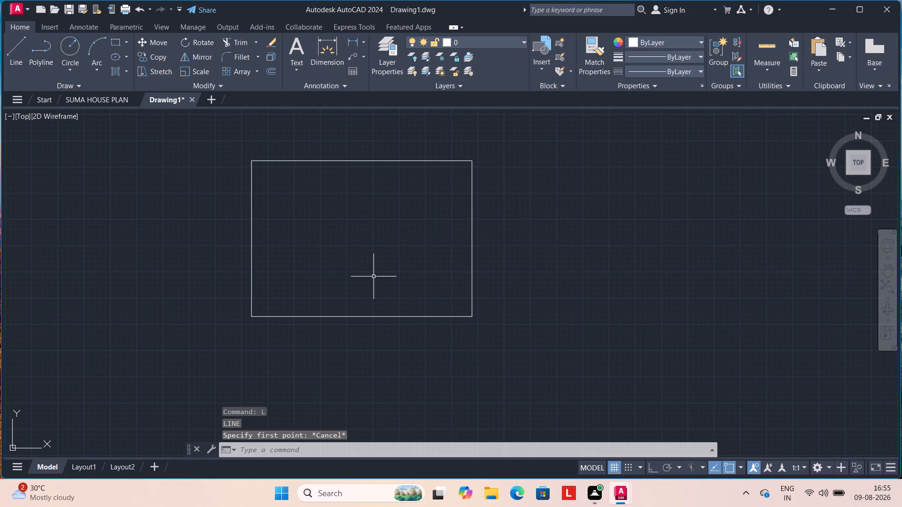
Draw a vertical line with Ortho on from the rectangle's bottom edge to its top edge, 297 long, near its left side.
key(l)
key(Return)
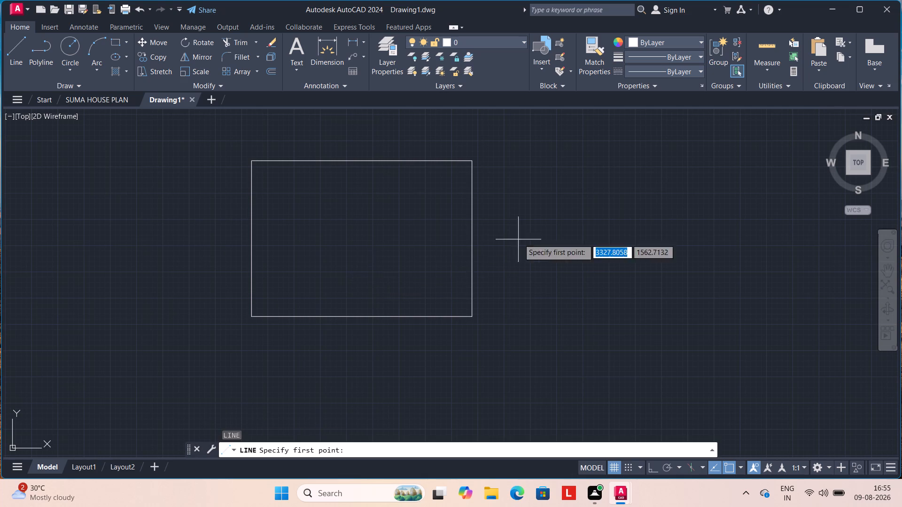
scroll(270, 308, up, 2)
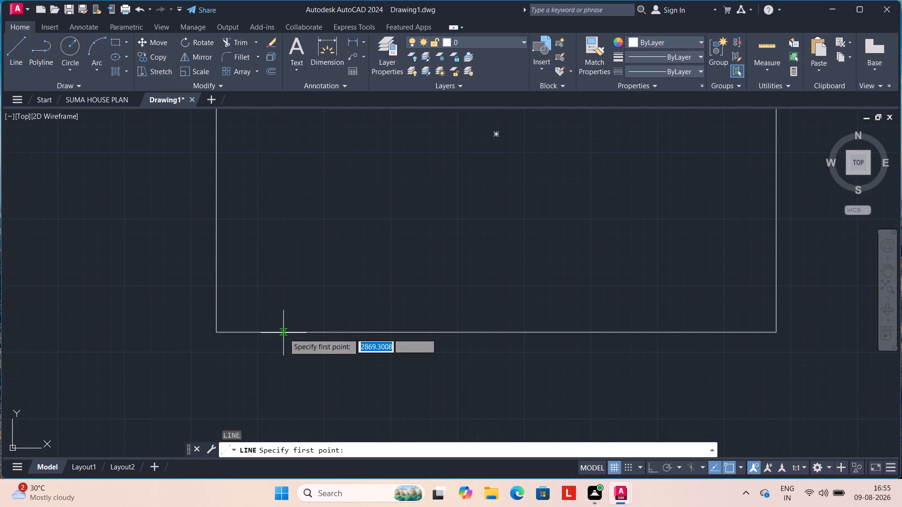
scroll(288, 331, up, 2)
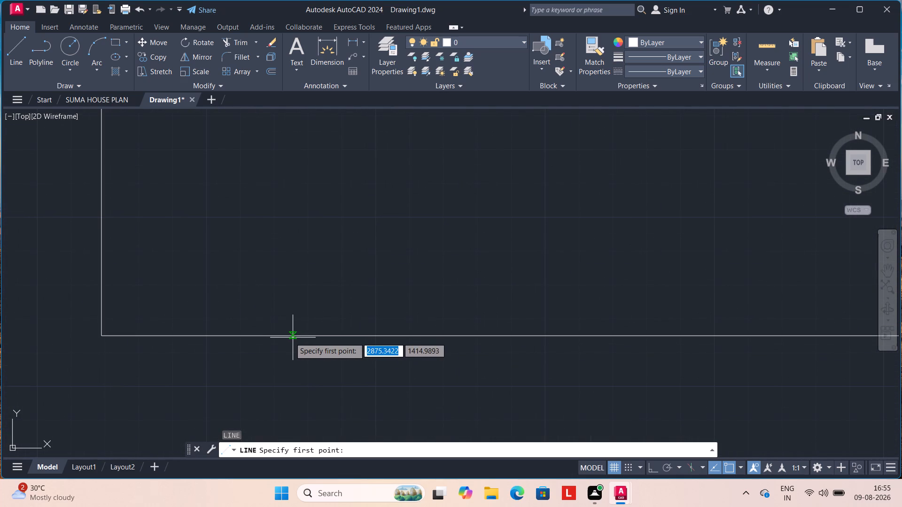
scroll(285, 331, down, 2)
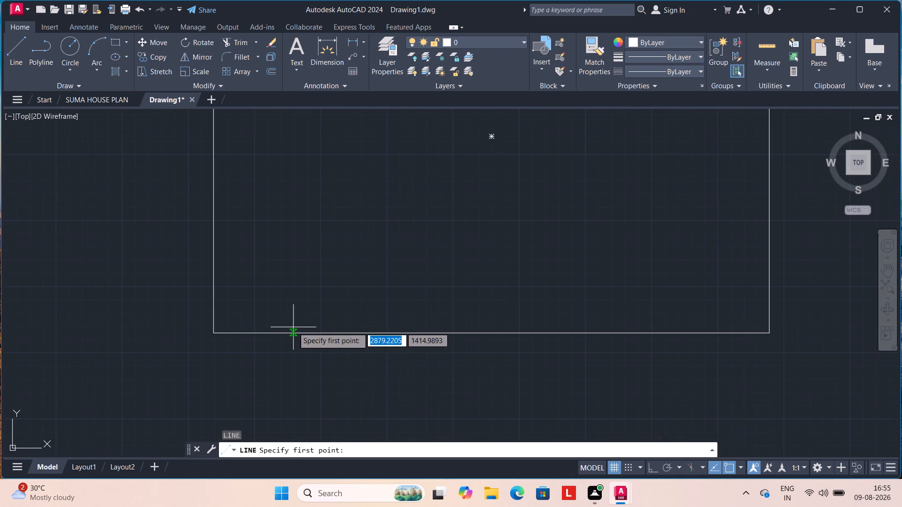
scroll(283, 333, up, 2)
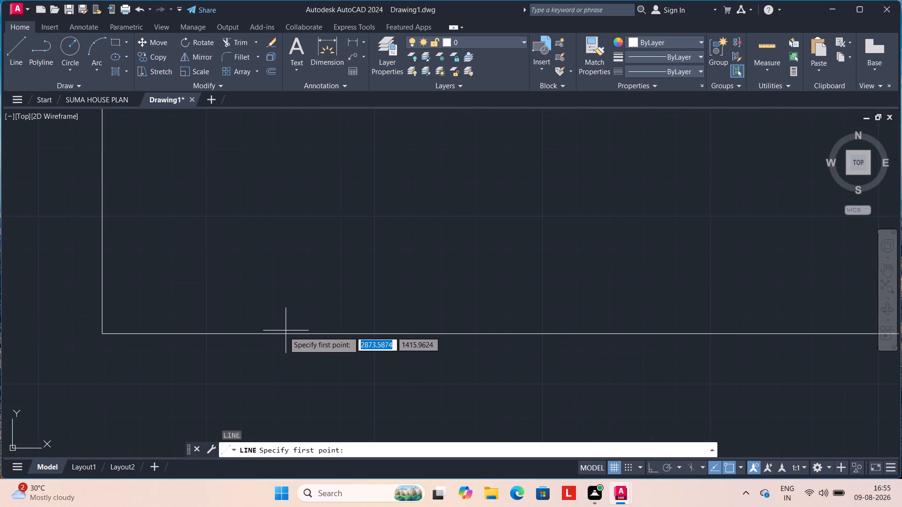
scroll(281, 334, up, 2)
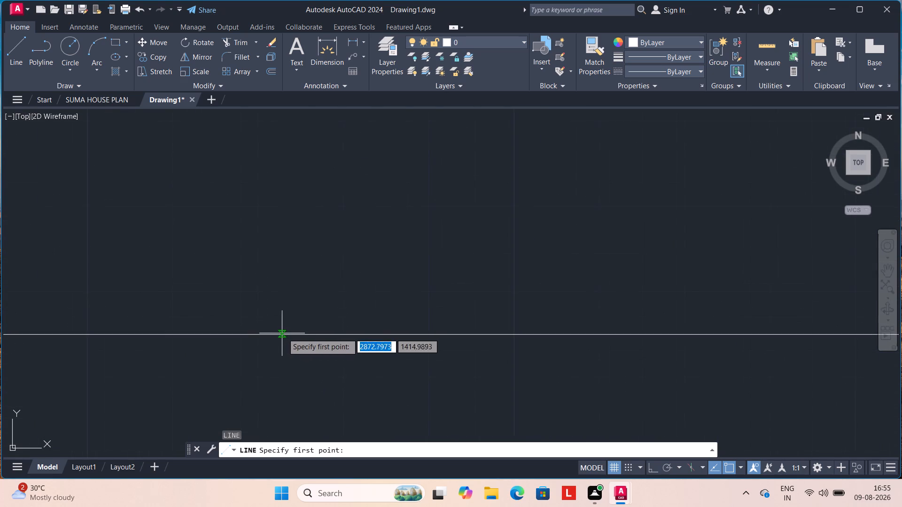
scroll(283, 337, up, 1)
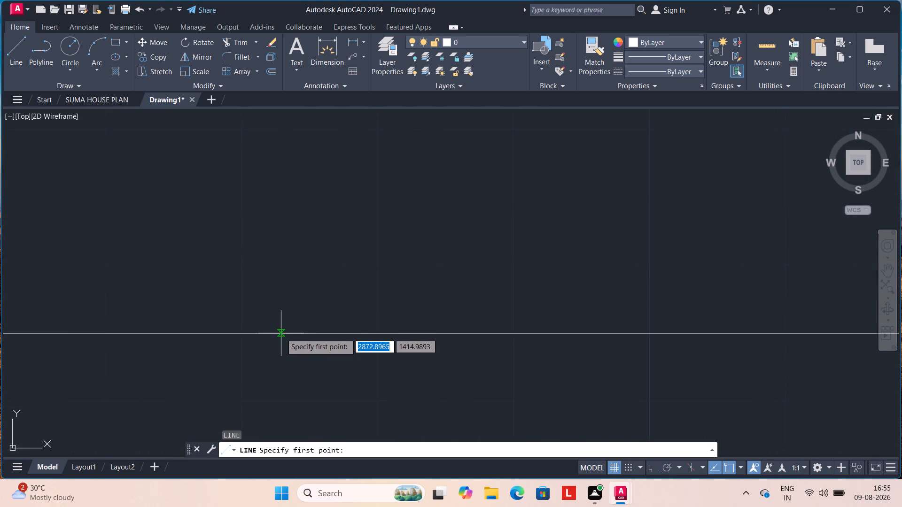
click(281, 333)
scroll(284, 213, down, 5)
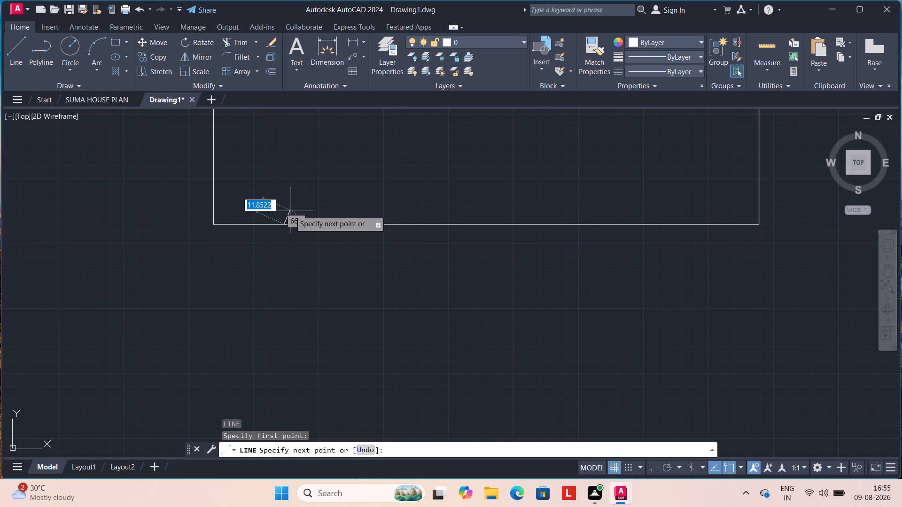
key(F8)
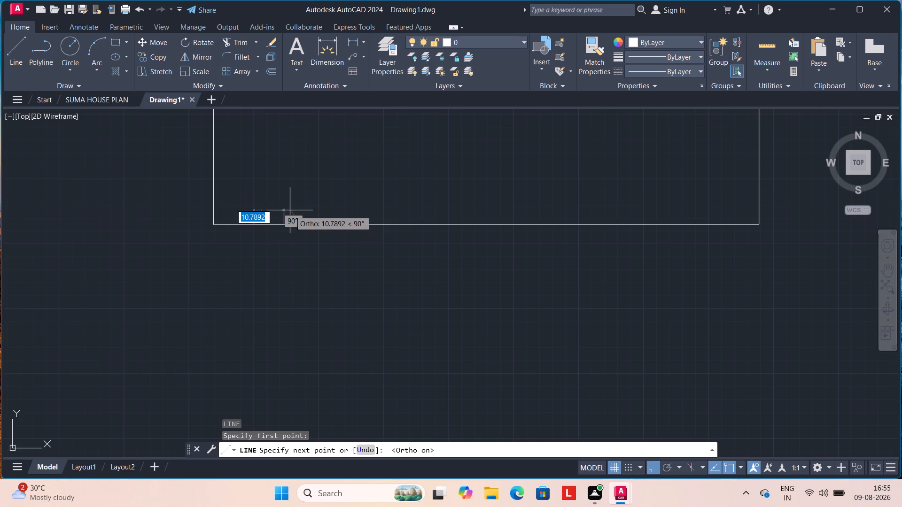
scroll(325, 277, down, 1)
scroll(339, 164, down, 1)
middle_drag(339, 164, 309, 291)
scroll(283, 187, up, 2)
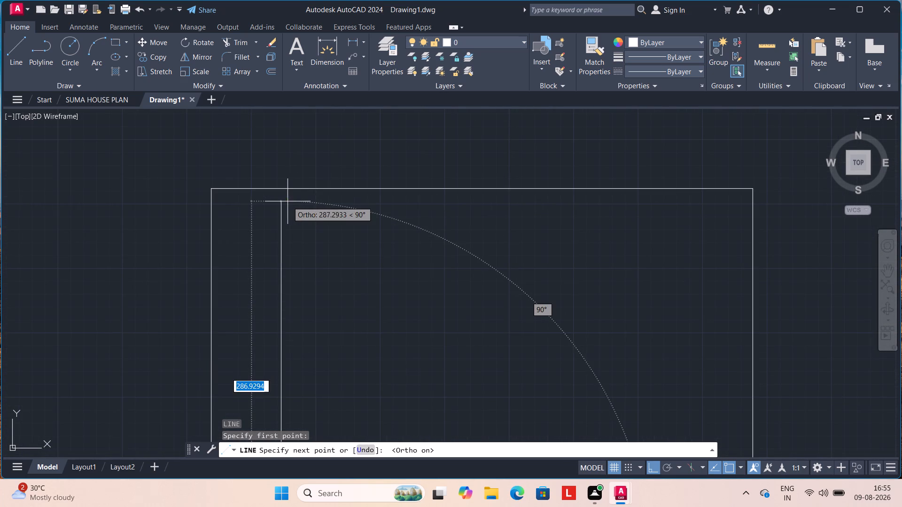
scroll(280, 195, up, 2)
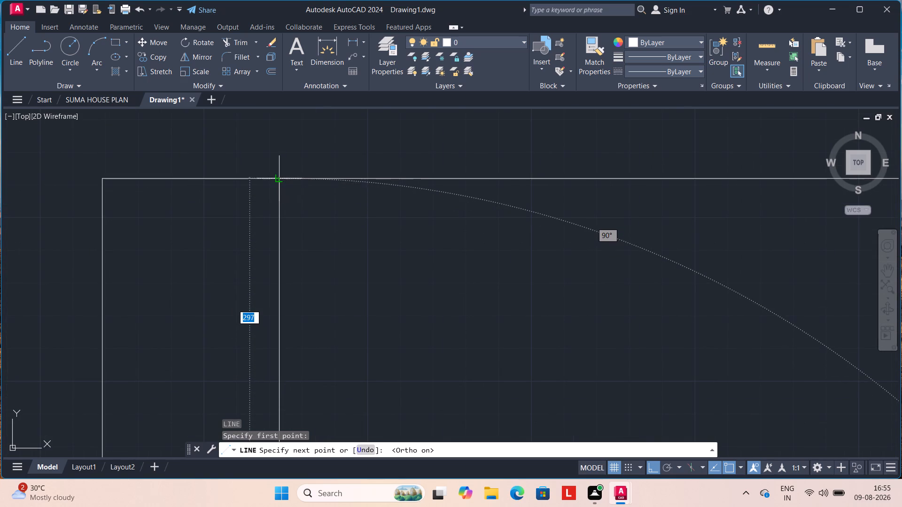
click(280, 176)
key(Escape)
Copy the vertical line as a four-item array across the rectangle, spaced about 95 apart, using its lower endpoint as base point.
scroll(390, 183, down, 3)
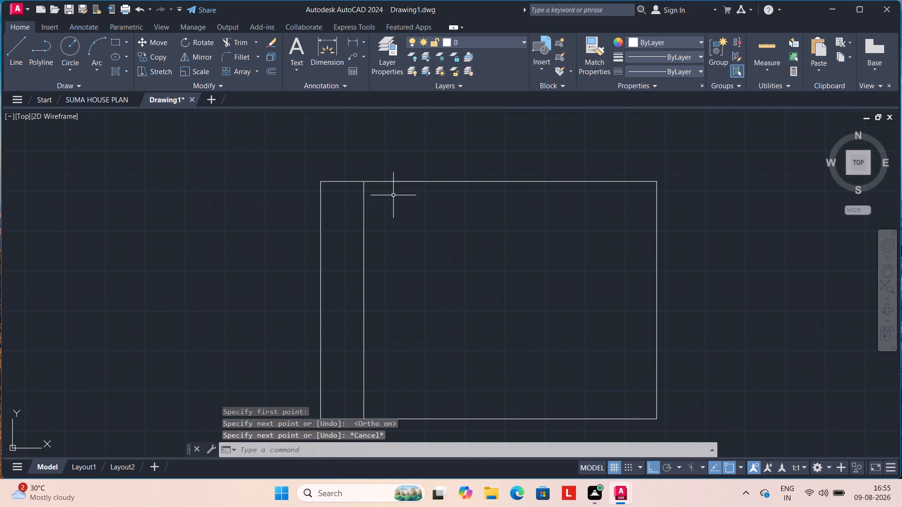
middle_drag(394, 206, 359, 143)
click(328, 243)
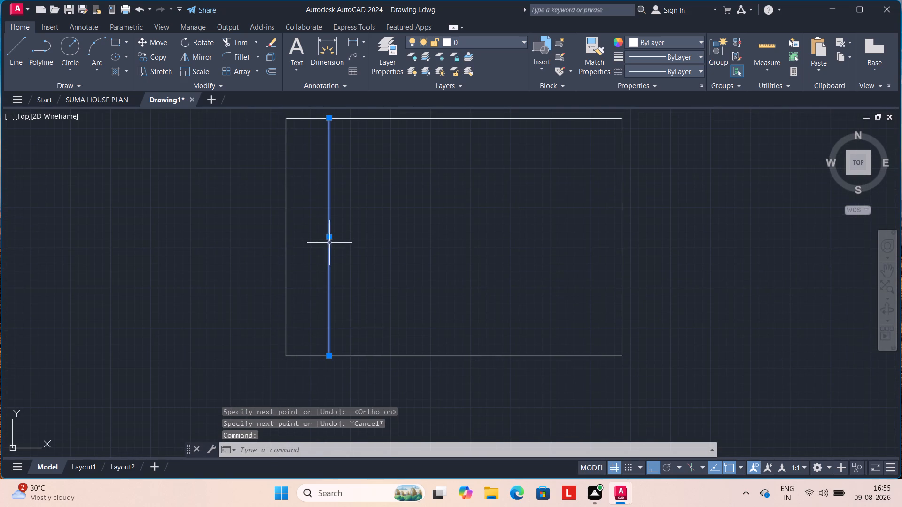
text(CO)
key(Return)
click(327, 354)
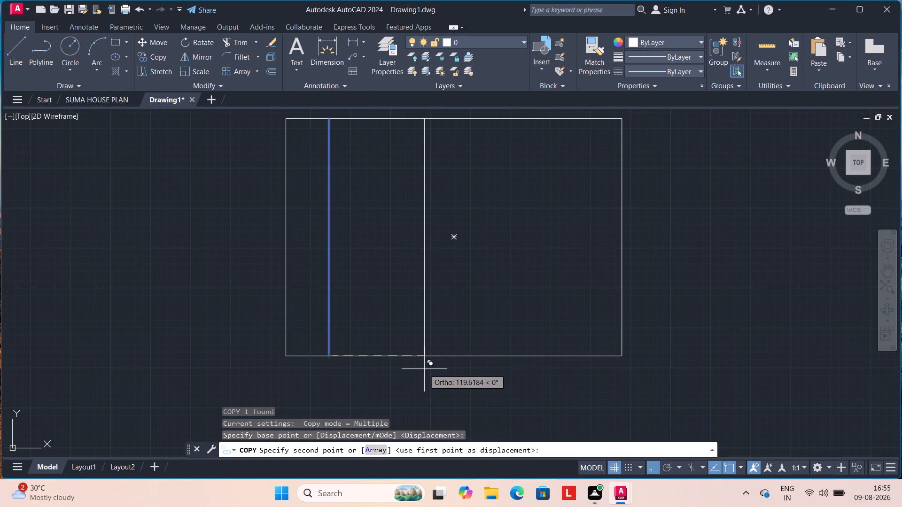
click(379, 449)
key(4)
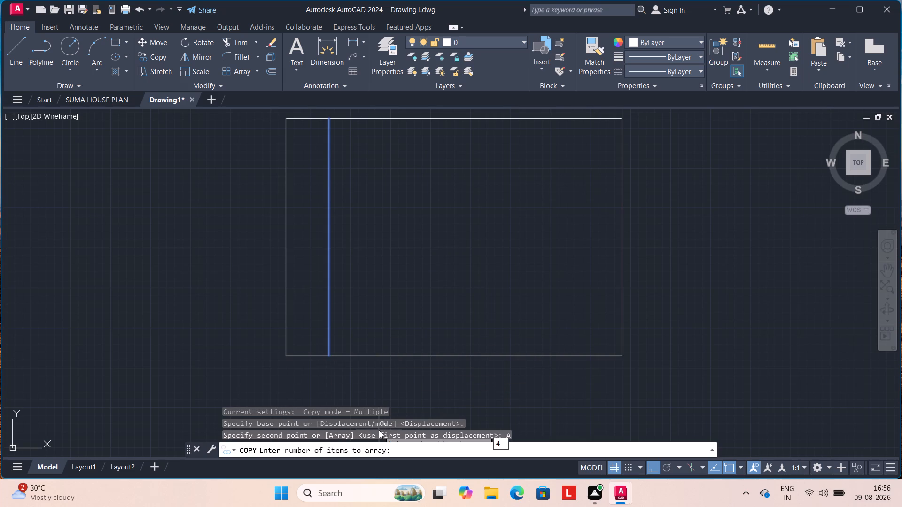
key(Return)
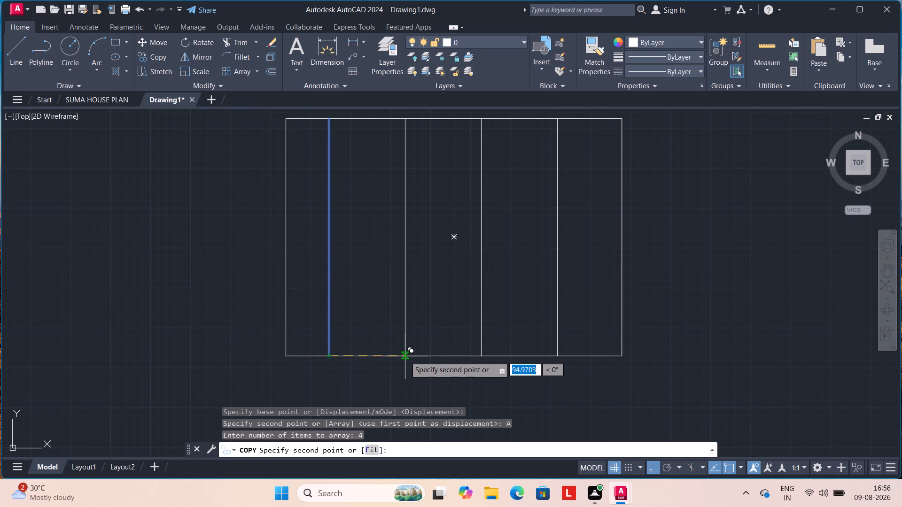
click(405, 356)
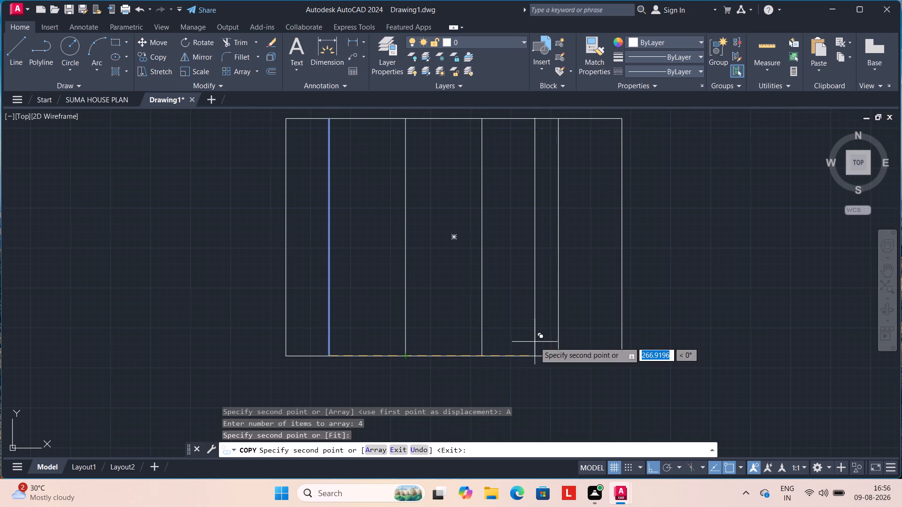
Leave the Copy command and move the leftmost vertical dividing line horizontally a short distance toward its neighbour, using its lower endpoint as base point.
key(Escape)
scroll(550, 341, down, 2)
scroll(421, 311, up, 2)
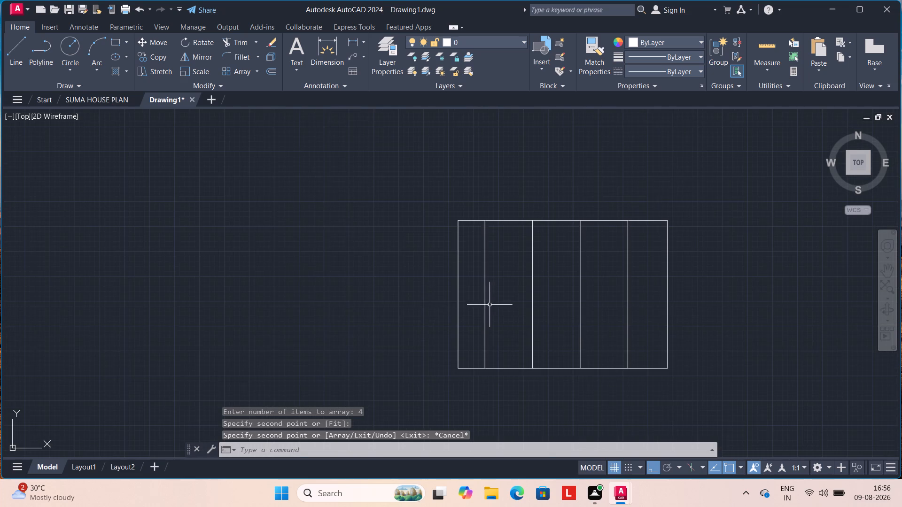
scroll(495, 307, up, 1)
click(476, 308)
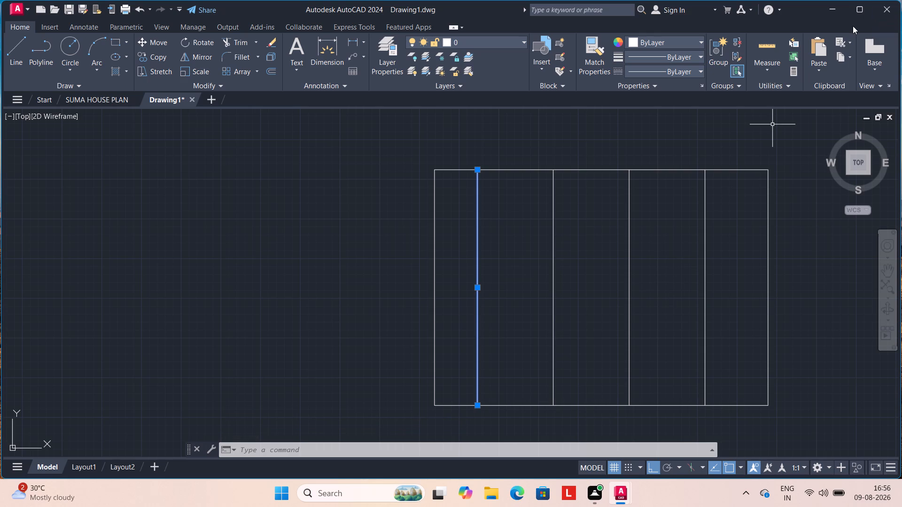
key(m)
key(Return)
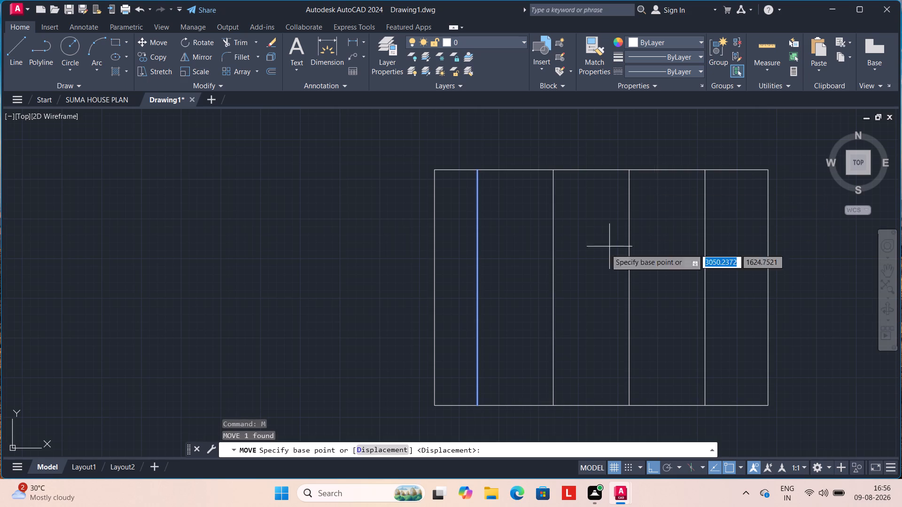
scroll(472, 386, up, 2)
middle_drag(484, 370, 476, 232)
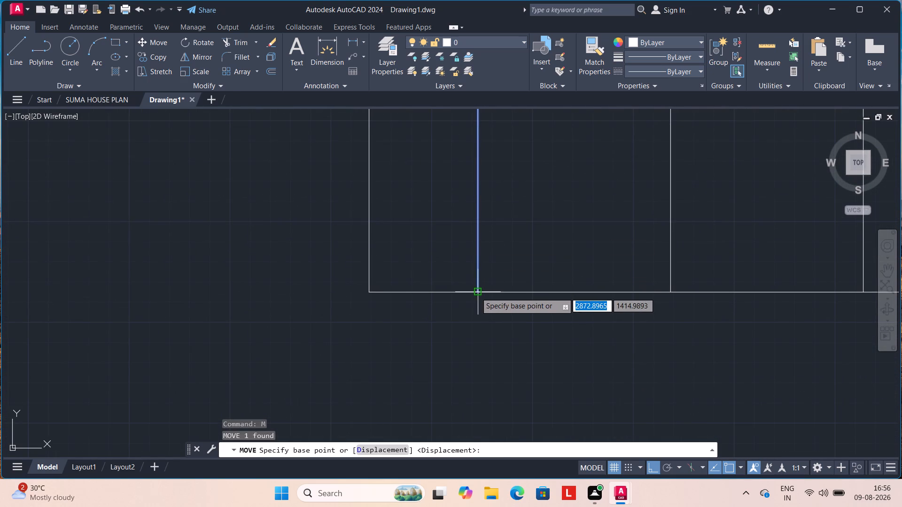
drag(476, 292, 487, 289)
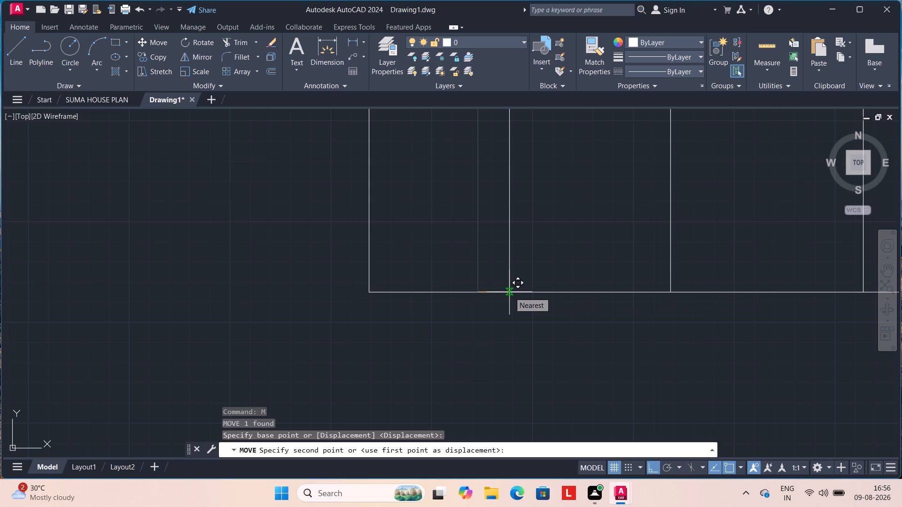
click(509, 292)
scroll(691, 298, down, 5)
middle_drag(650, 256, 501, 284)
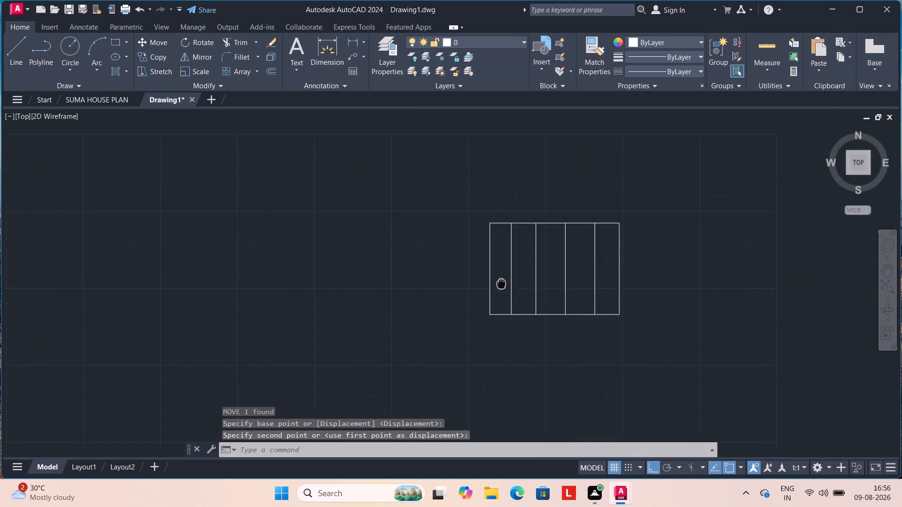
Draw a horizontal line 420 long from the rectangle's left edge to its right edge, about 21 above the bottom edge.
scroll(549, 319, up, 2)
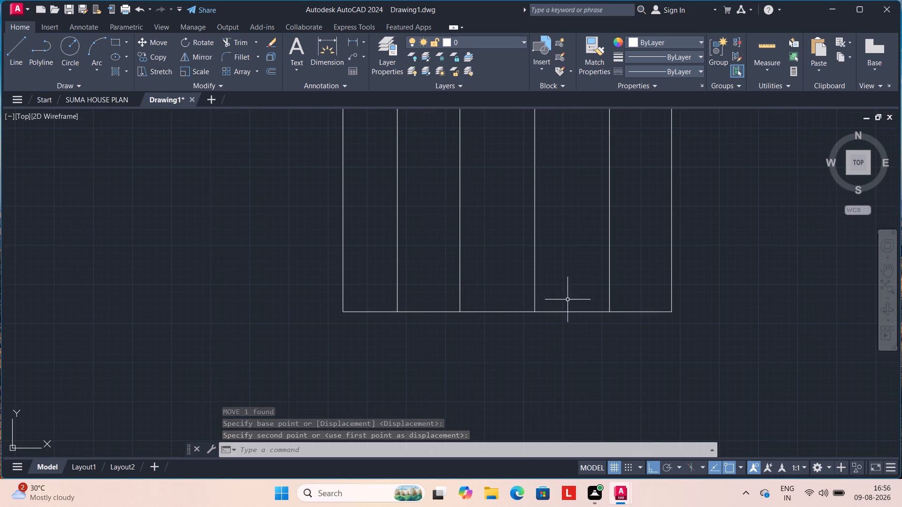
scroll(689, 295, up, 1)
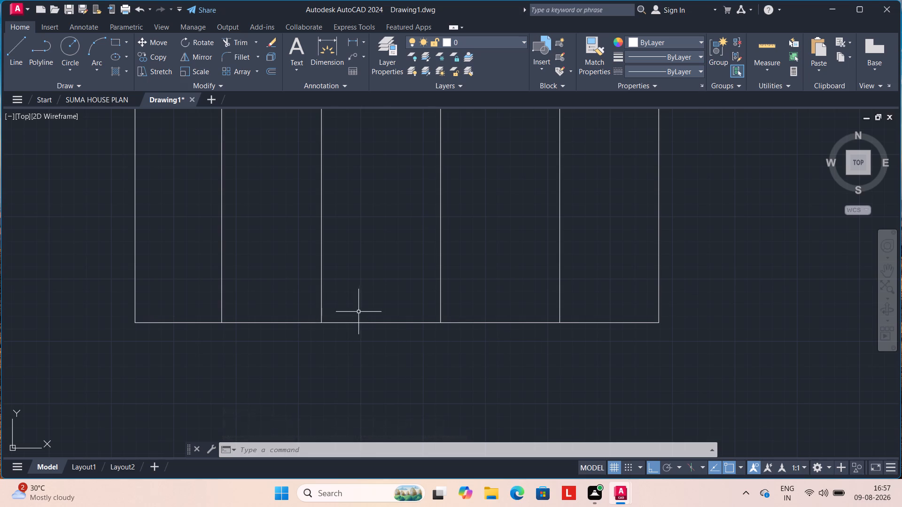
scroll(270, 337, down, 1)
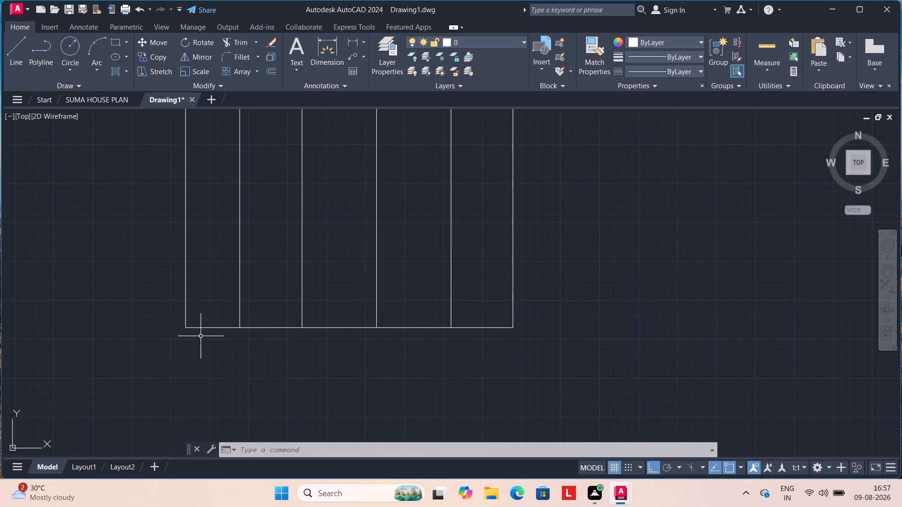
scroll(227, 317, up, 1)
middle_drag(230, 315, 219, 346)
key(Escape)
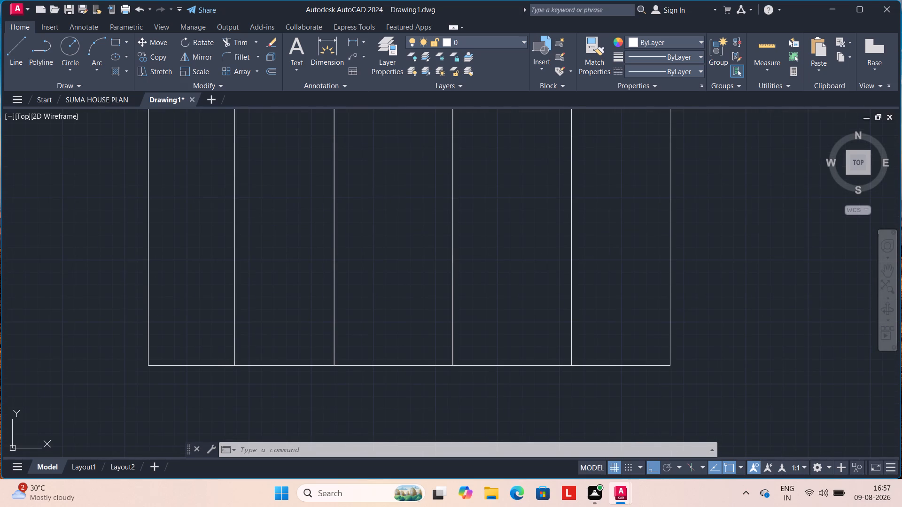
key(l)
key(Return)
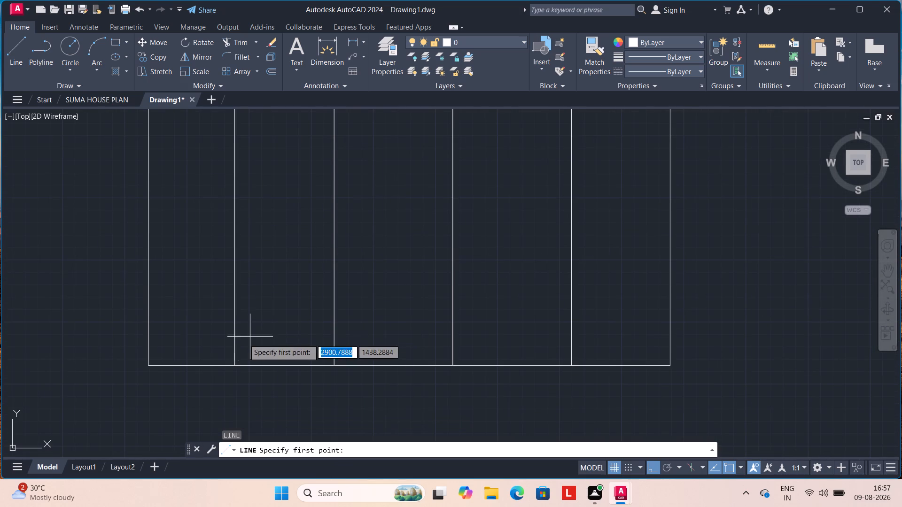
click(148, 340)
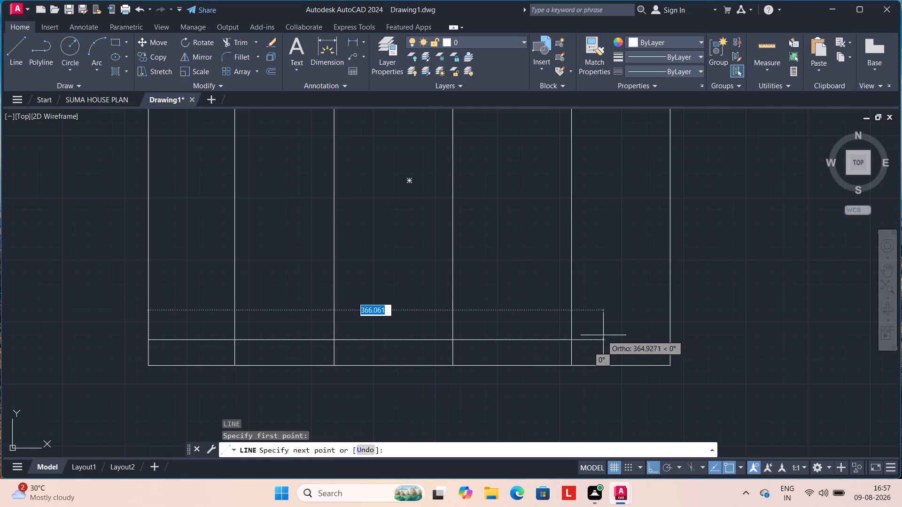
click(669, 341)
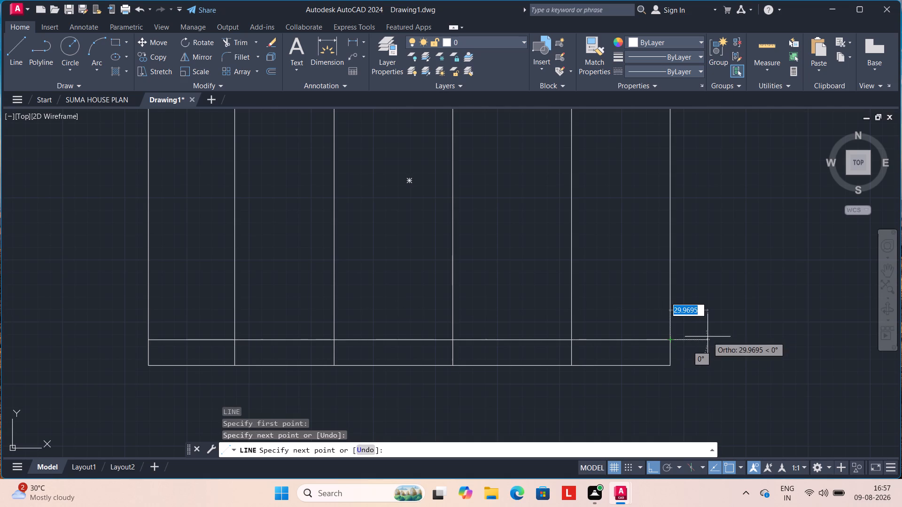
key(Escape)
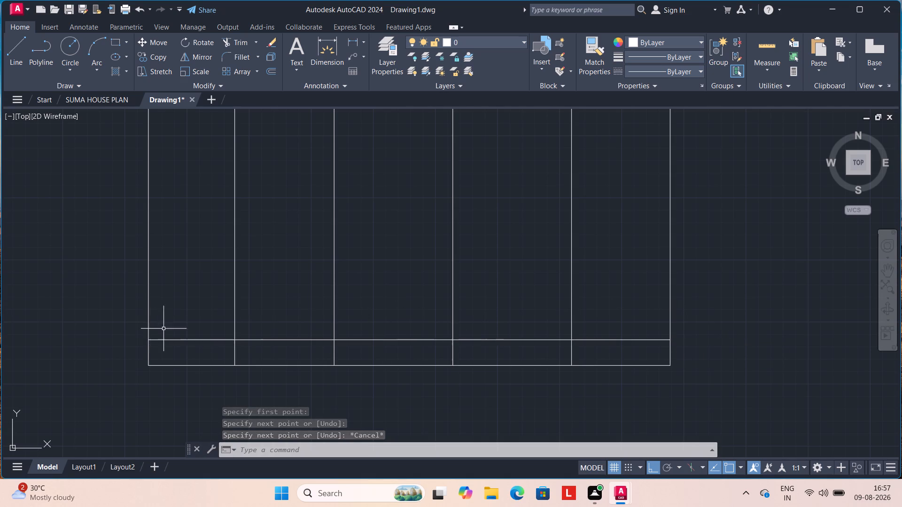
Measure the vertical gap between the rectangle's bottom edge and the new horizontal line with a linear dimension, without placing it.
click(324, 54)
click(366, 39)
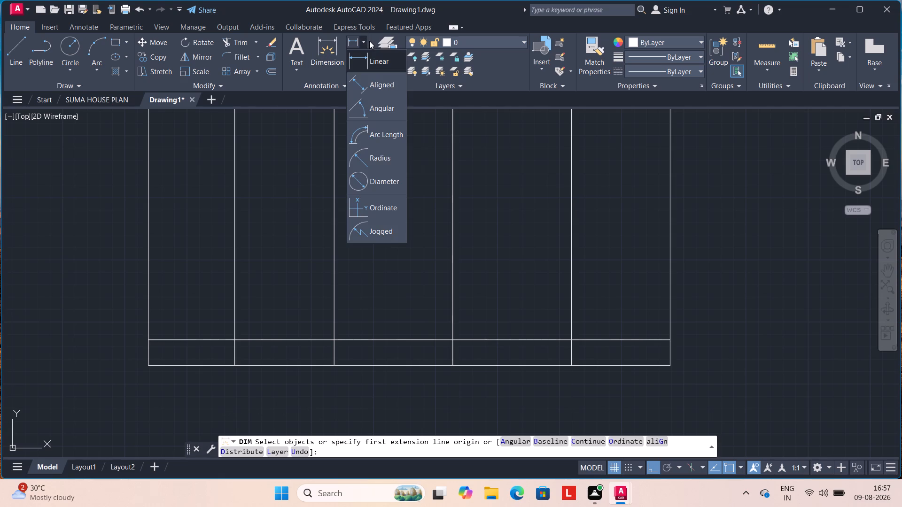
click(366, 57)
scroll(395, 139, down, 2)
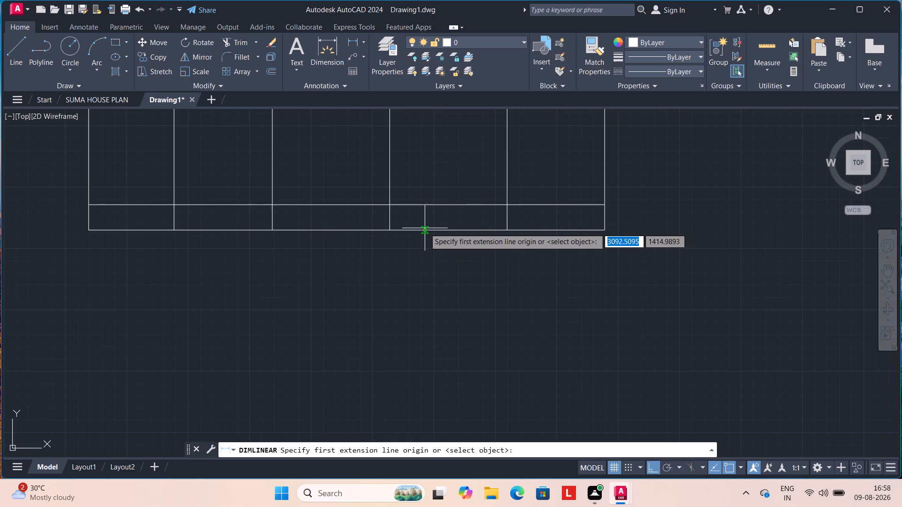
click(424, 229)
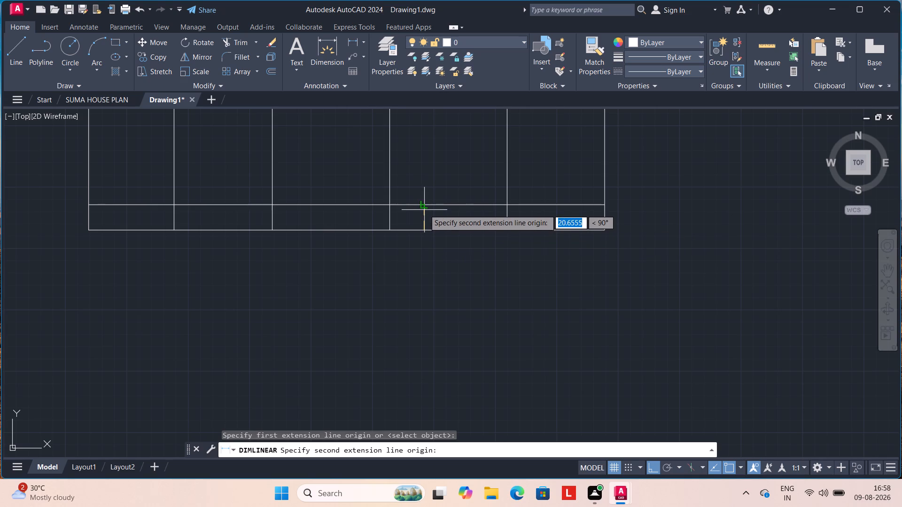
click(424, 205)
scroll(467, 218, up, 4)
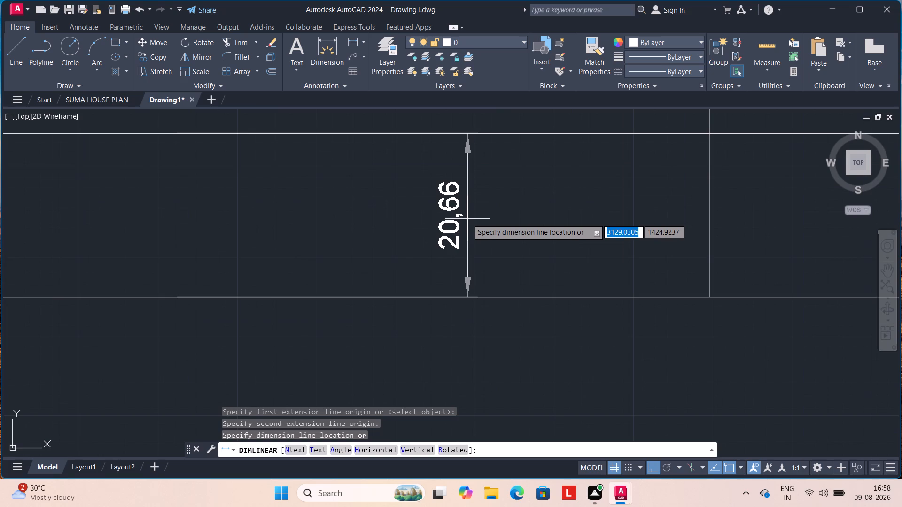
scroll(467, 220, down, 1)
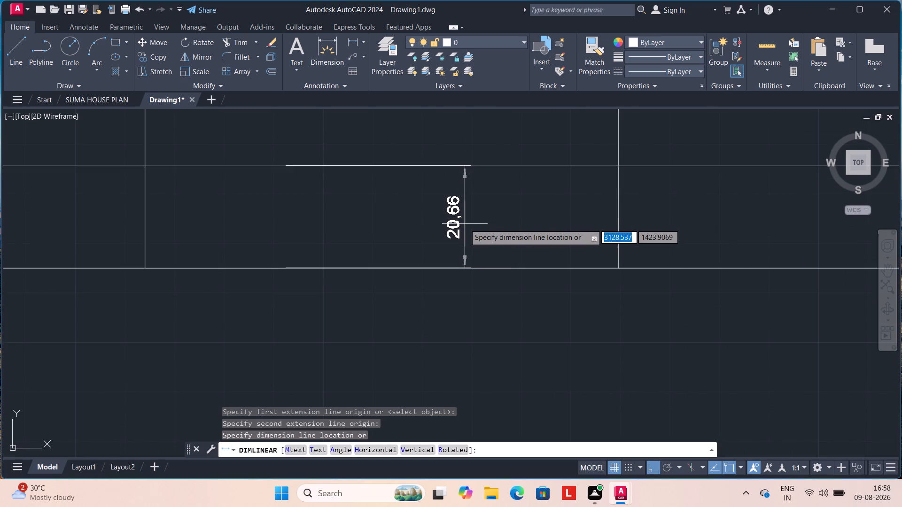
key(Escape)
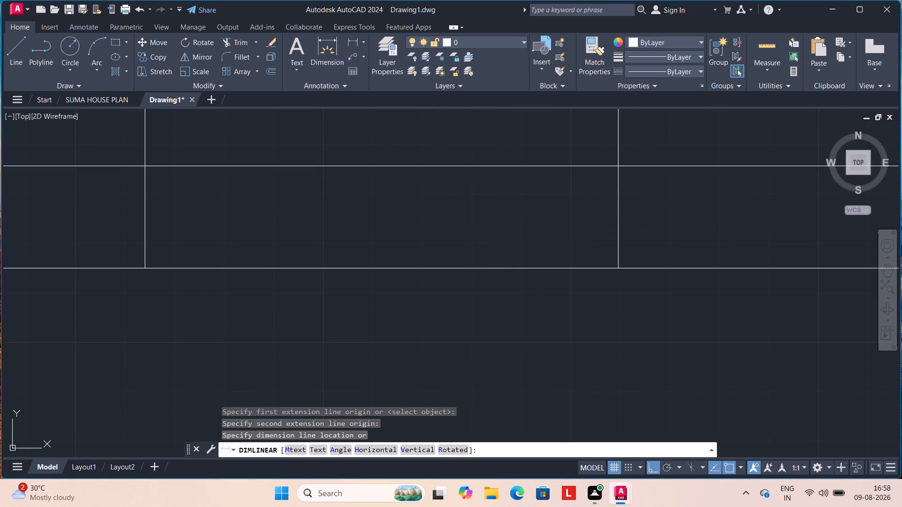
Measure the rectangle's full width along its top edge with a linear dimension, without placing it.
scroll(465, 224, down, 5)
middle_drag(465, 209, 415, 280)
scroll(424, 261, down, 1)
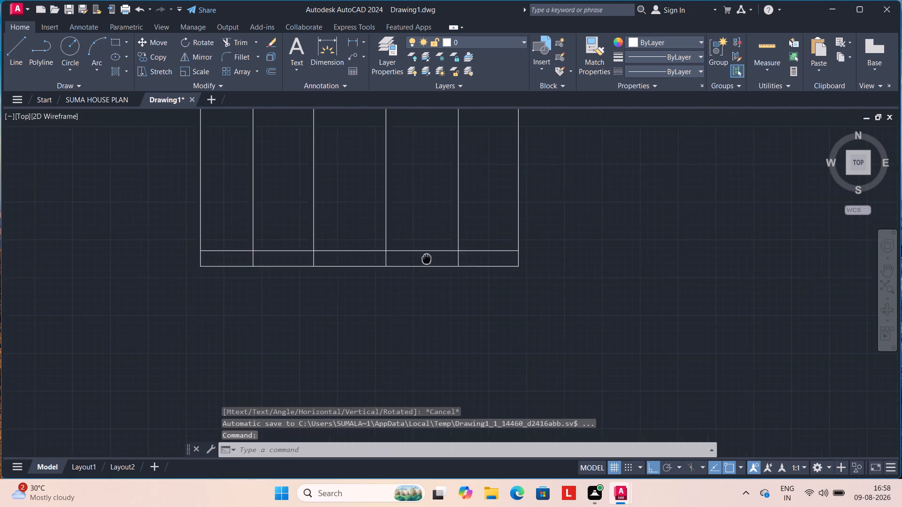
middle_drag(415, 280, 409, 293)
scroll(391, 235, up, 2)
scroll(392, 238, down, 1)
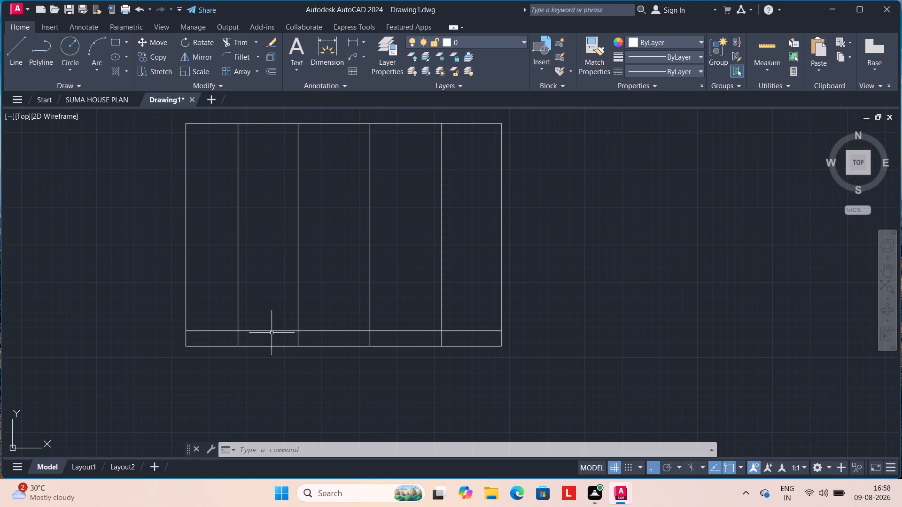
key(Escape)
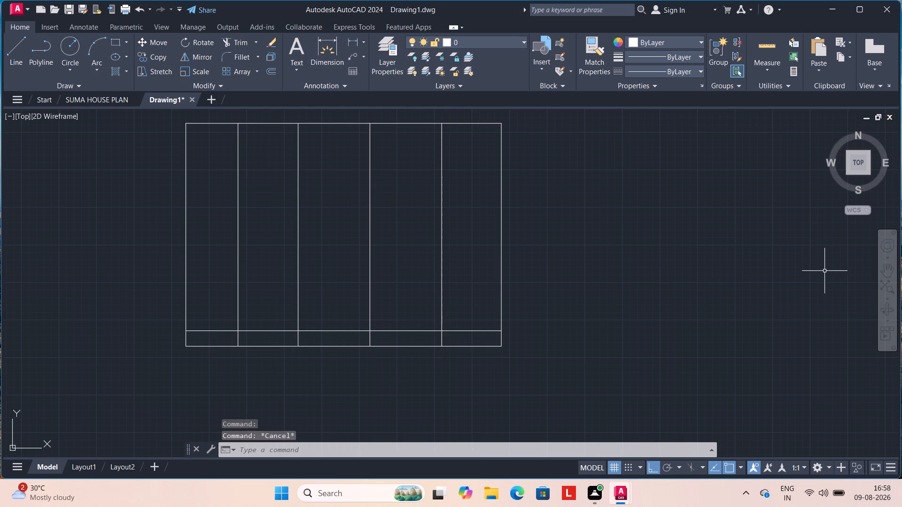
click(330, 54)
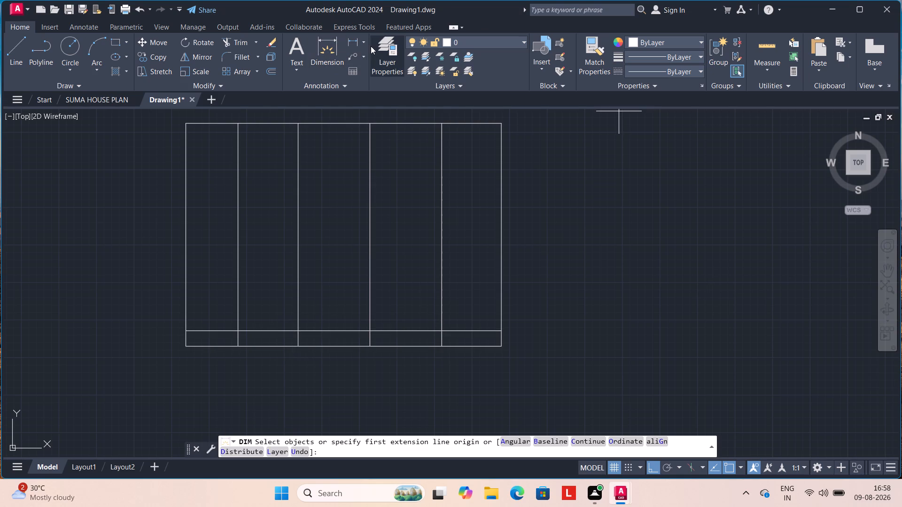
click(363, 46)
click(364, 58)
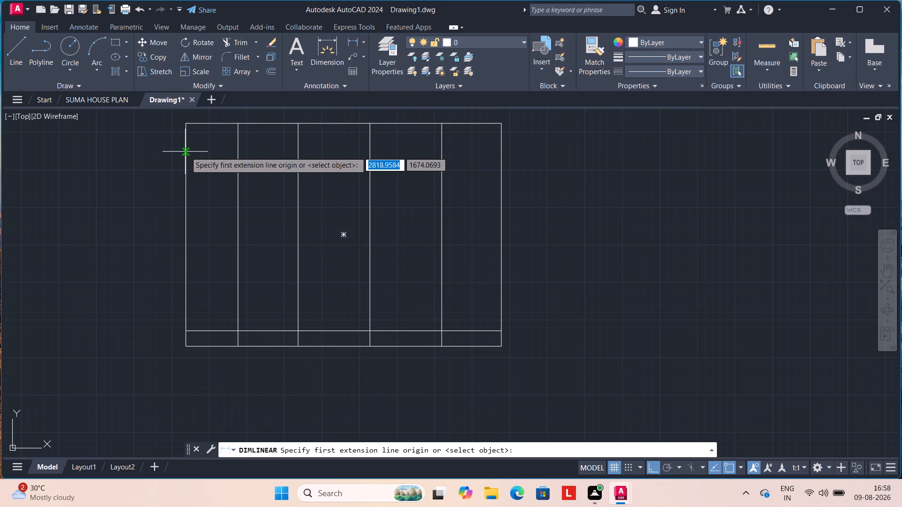
click(187, 123)
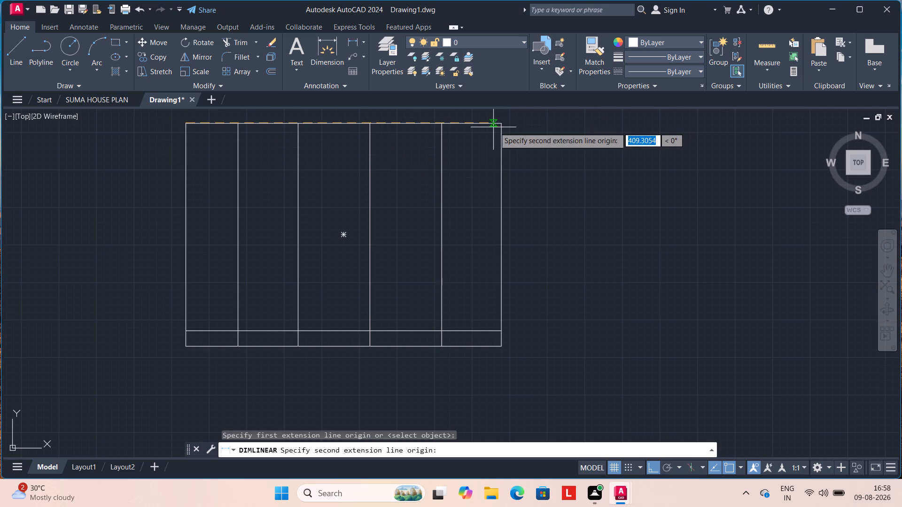
drag(499, 125, 497, 137)
scroll(340, 192, up, 3)
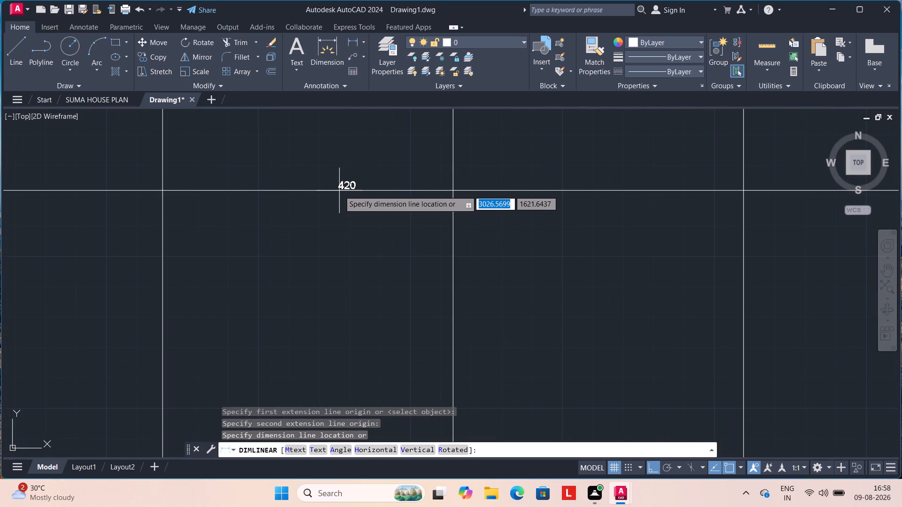
scroll(339, 191, up, 1)
key(Escape)
Copy the horizontal line about 17 straight up, using its right endpoint on the rectangle's edge as base point.
scroll(339, 191, down, 3)
middle_click(339, 191)
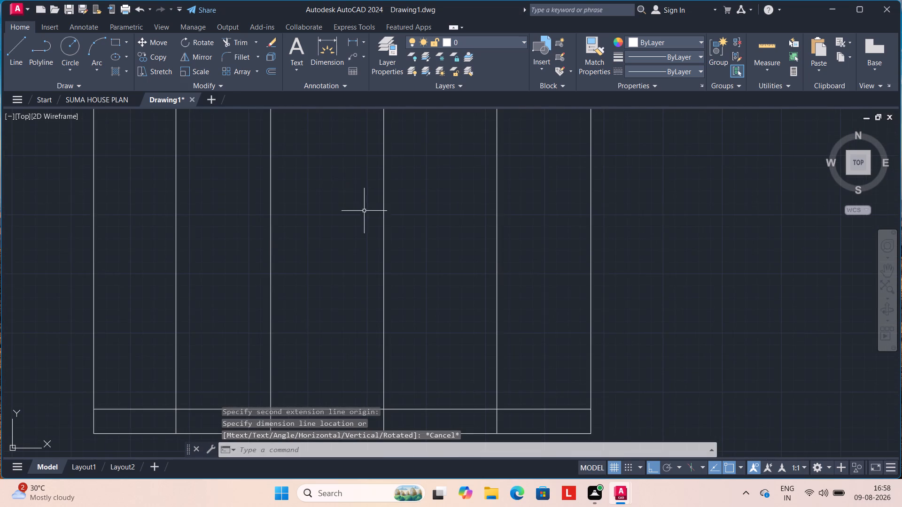
scroll(369, 218, down, 2)
scroll(394, 289, up, 2)
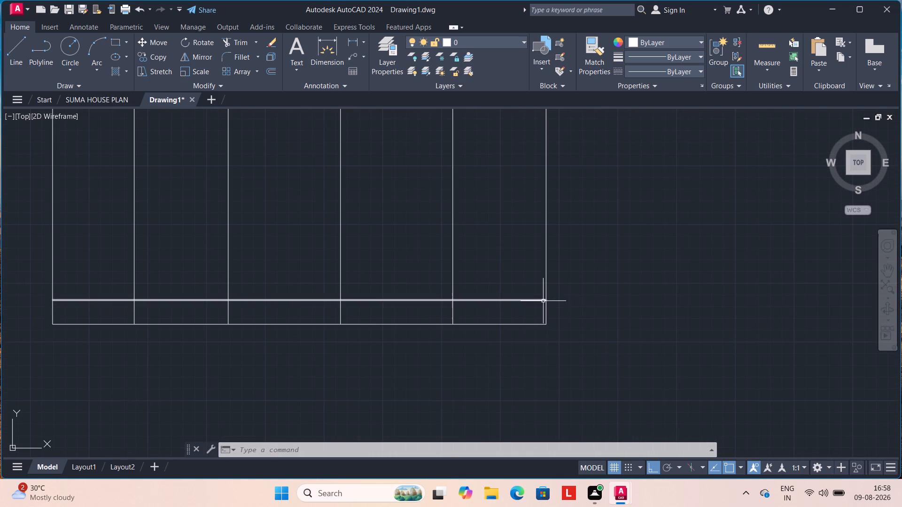
key(Escape)
key(c)
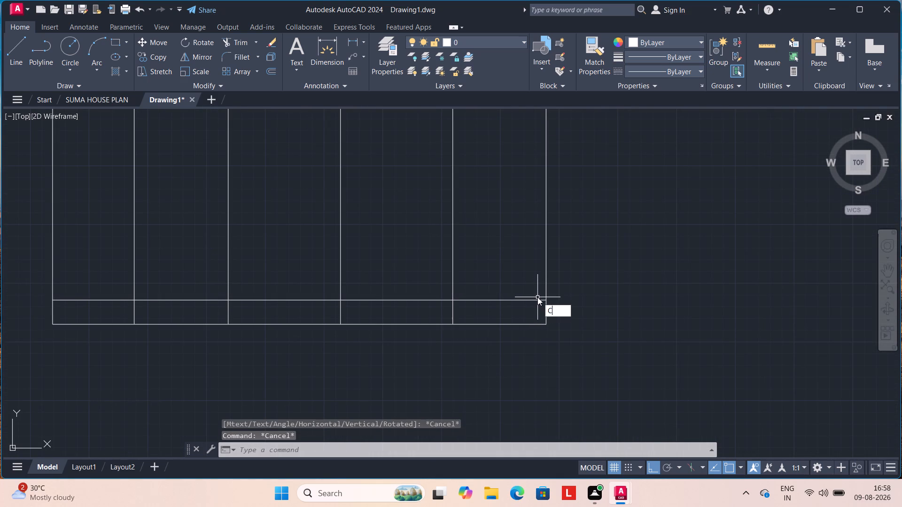
key(o)
key(Return)
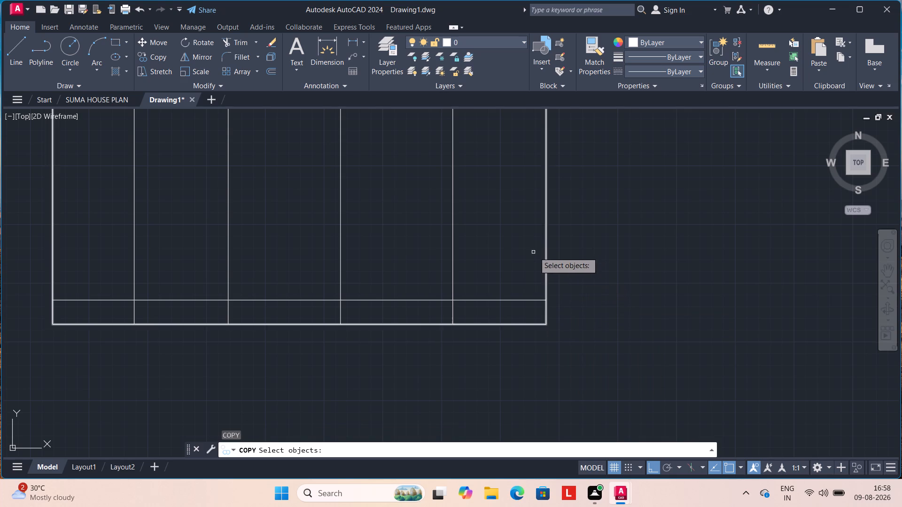
click(544, 301)
key(Return)
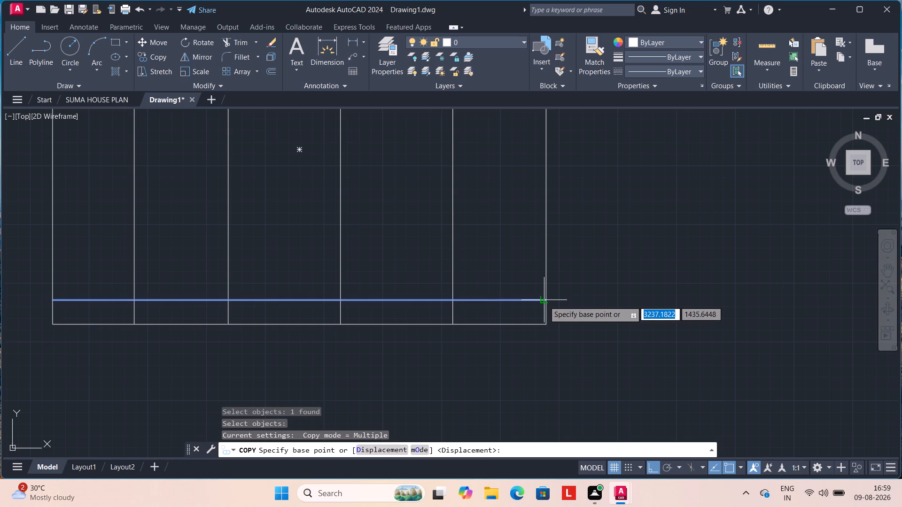
scroll(543, 302, up, 2)
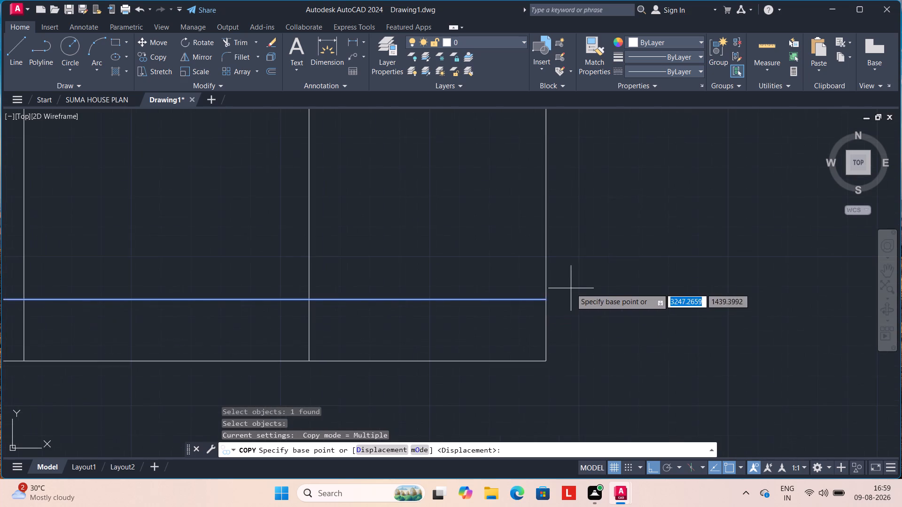
click(546, 297)
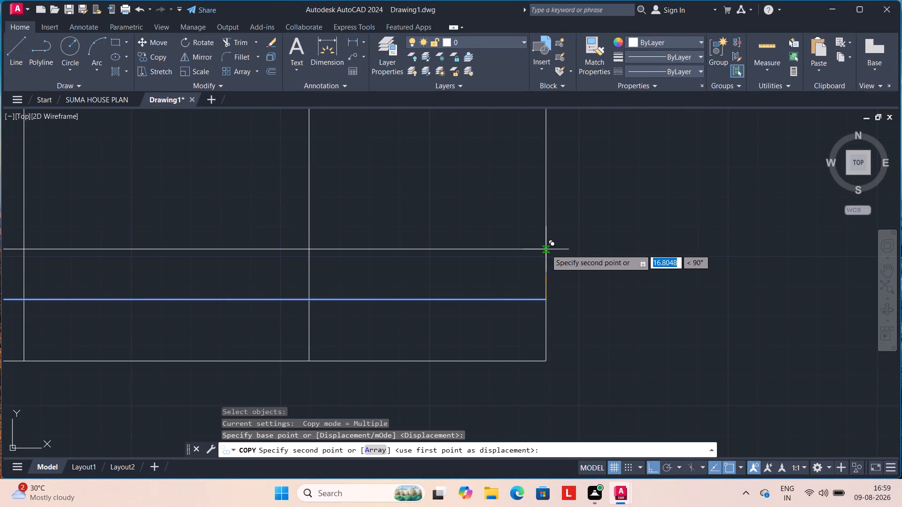
click(546, 249)
scroll(670, 257, down, 1)
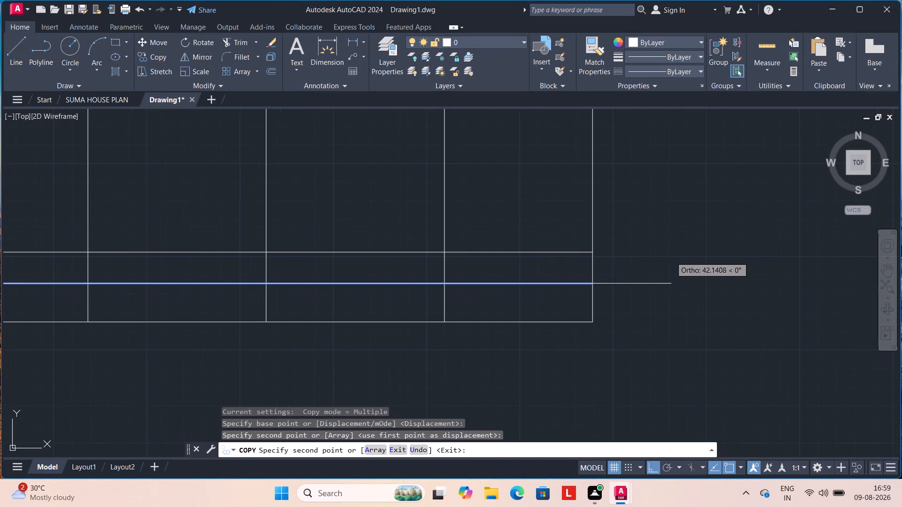
Trim away the parts of the three leftmost inner vertical lines that extend above the upper horizontal line.
key(Escape)
scroll(664, 258, down, 3)
scroll(587, 265, up, 2)
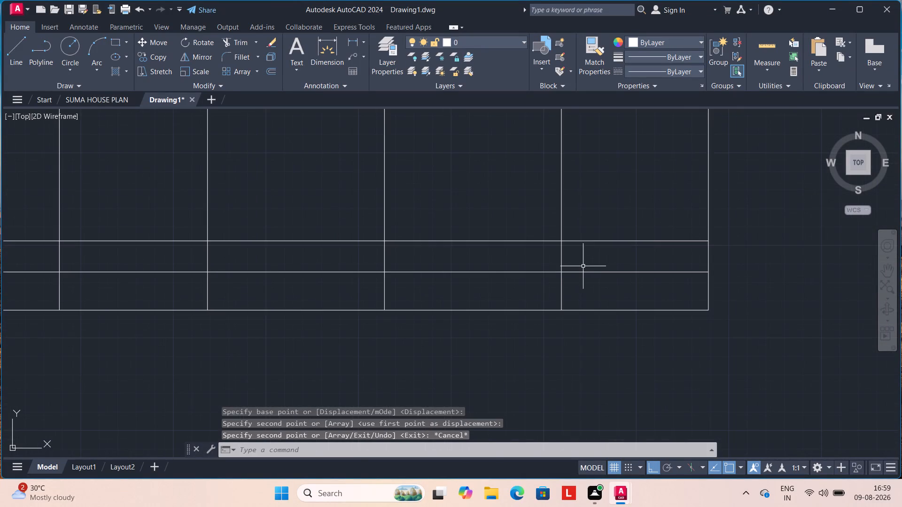
scroll(654, 240, down, 1)
middle_drag(629, 187, 563, 255)
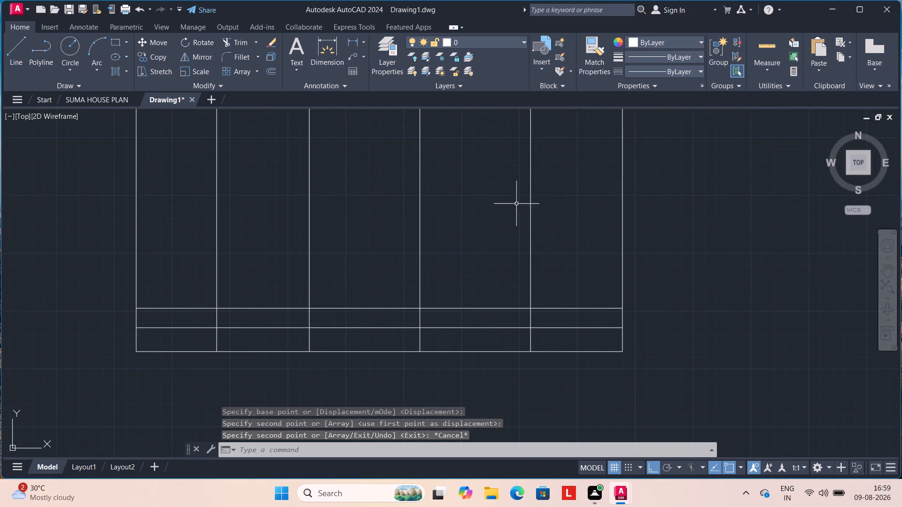
key(Escape)
key(t)
key(r)
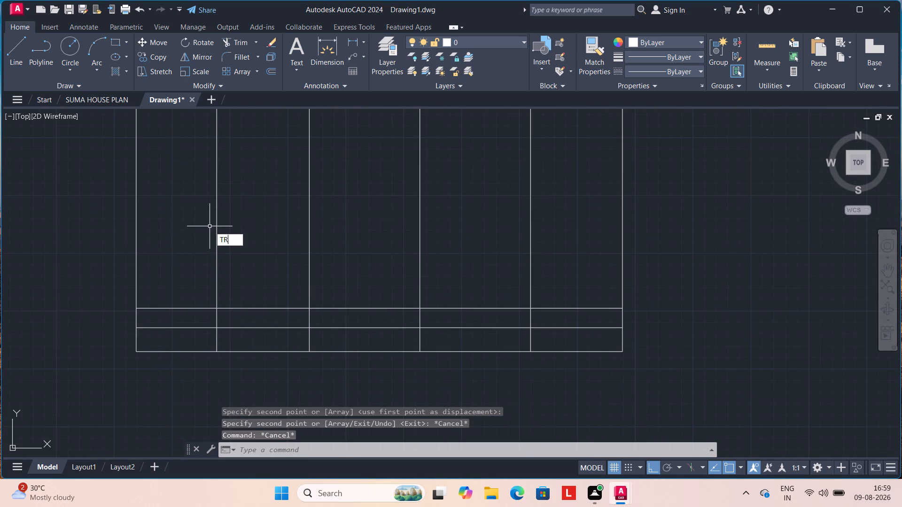
key(Return)
key(backslash)
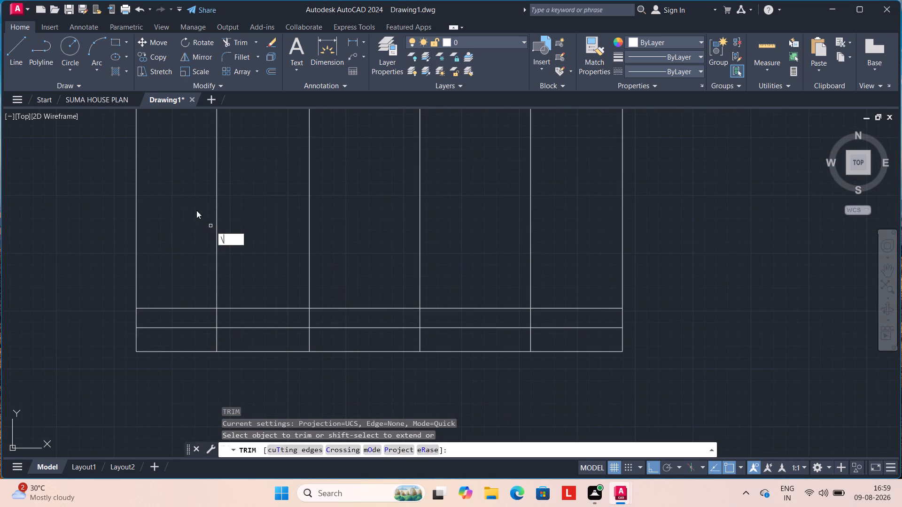
drag(196, 210, 344, 216)
drag(197, 206, 342, 214)
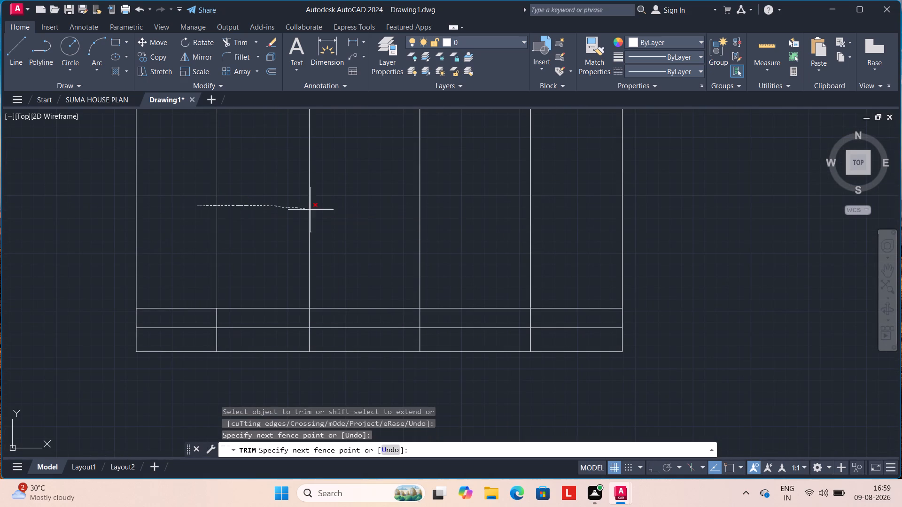
drag(342, 214, 393, 221)
drag(409, 216, 439, 218)
scroll(437, 219, down, 3)
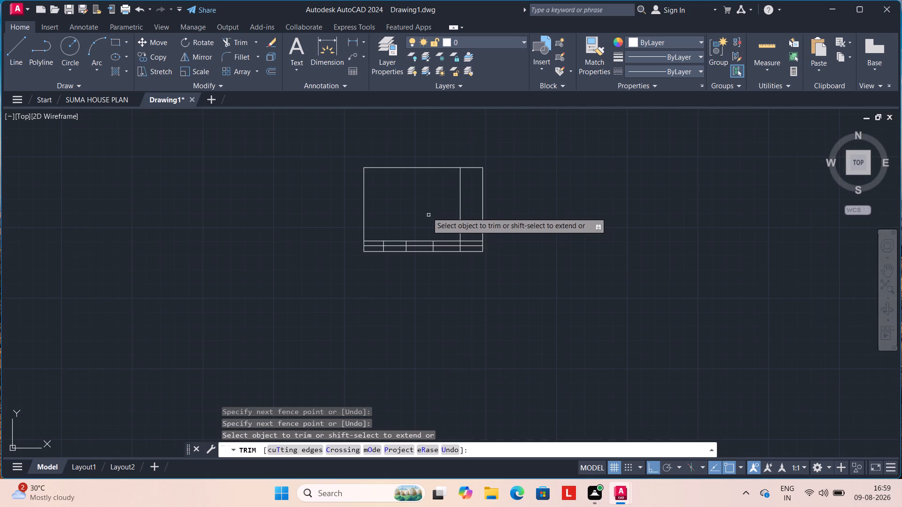
scroll(425, 208, up, 2)
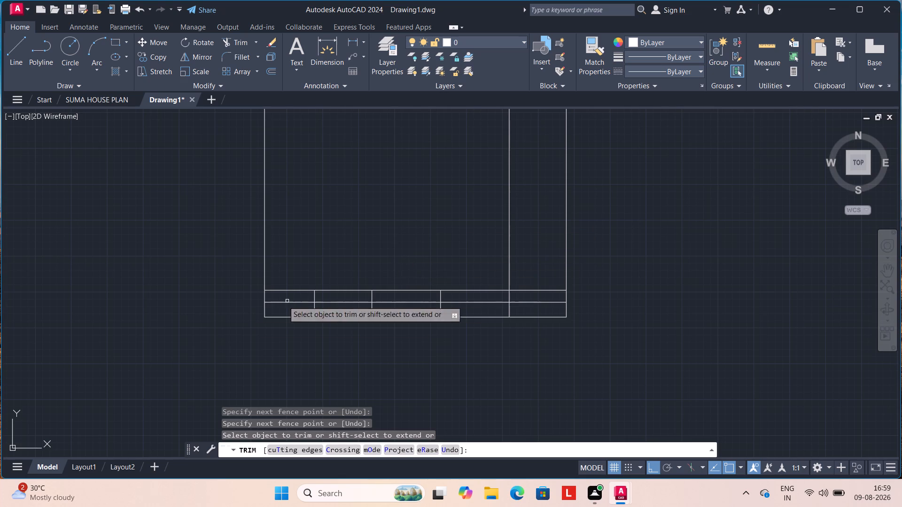
key(Escape)
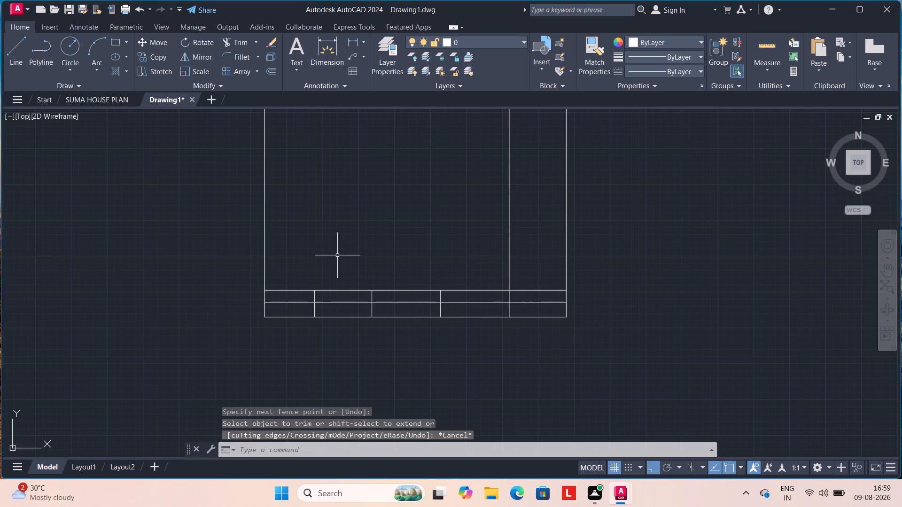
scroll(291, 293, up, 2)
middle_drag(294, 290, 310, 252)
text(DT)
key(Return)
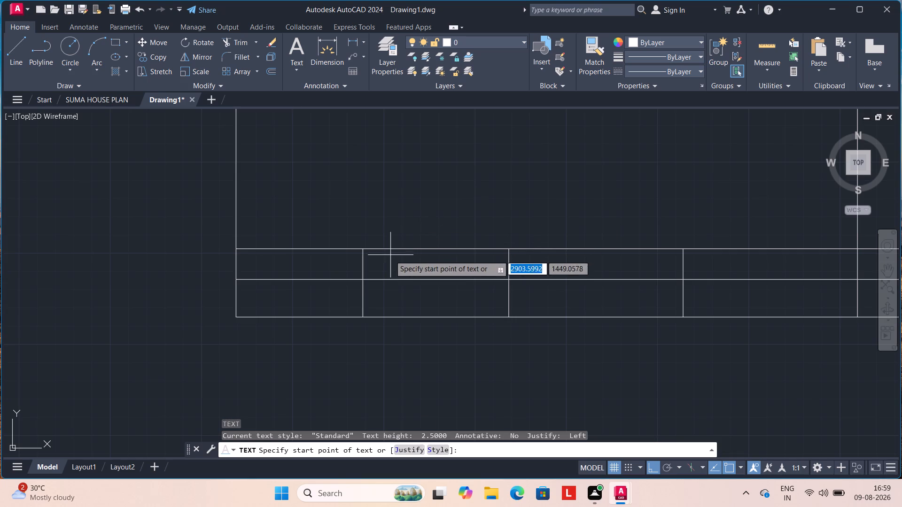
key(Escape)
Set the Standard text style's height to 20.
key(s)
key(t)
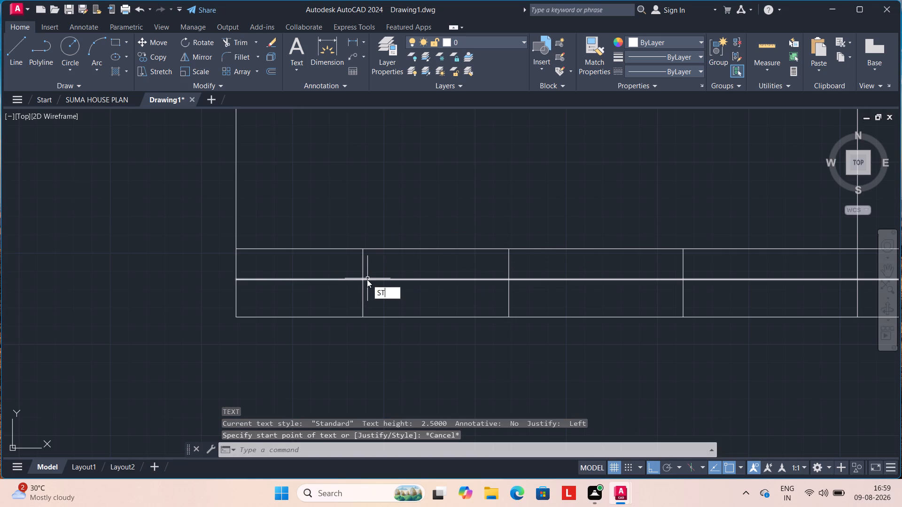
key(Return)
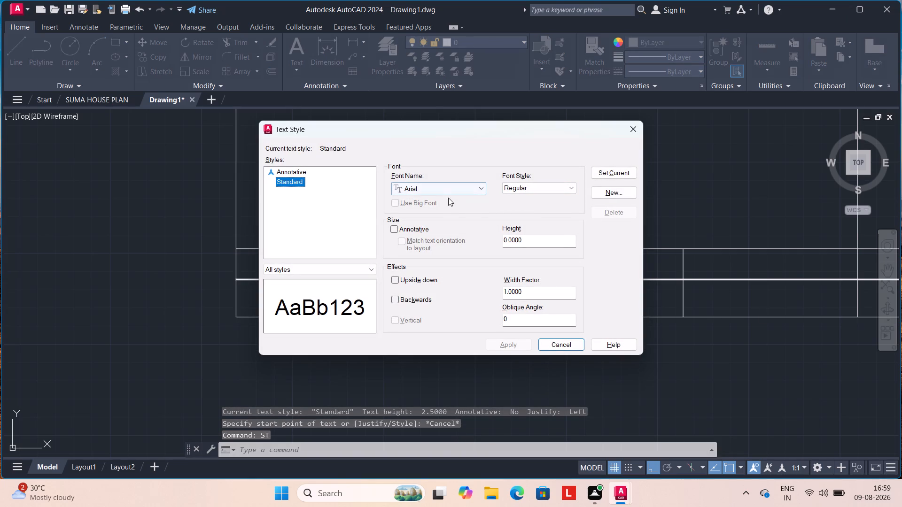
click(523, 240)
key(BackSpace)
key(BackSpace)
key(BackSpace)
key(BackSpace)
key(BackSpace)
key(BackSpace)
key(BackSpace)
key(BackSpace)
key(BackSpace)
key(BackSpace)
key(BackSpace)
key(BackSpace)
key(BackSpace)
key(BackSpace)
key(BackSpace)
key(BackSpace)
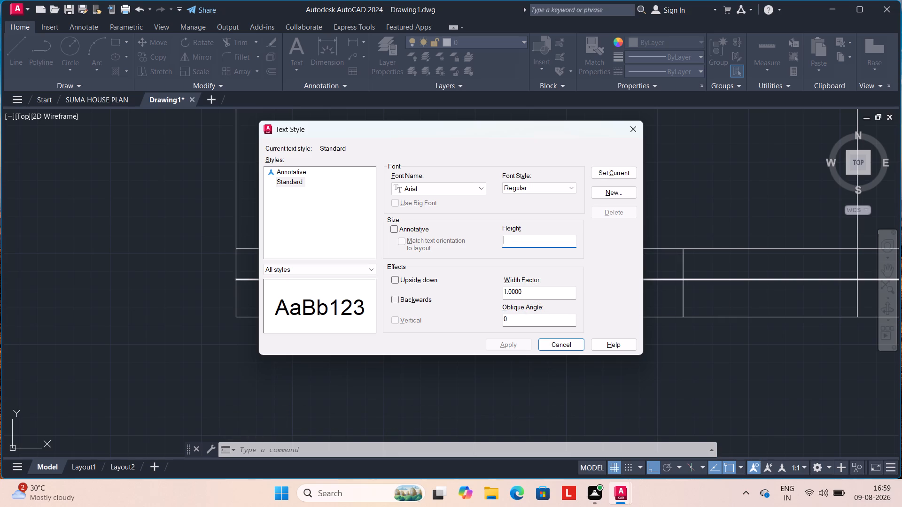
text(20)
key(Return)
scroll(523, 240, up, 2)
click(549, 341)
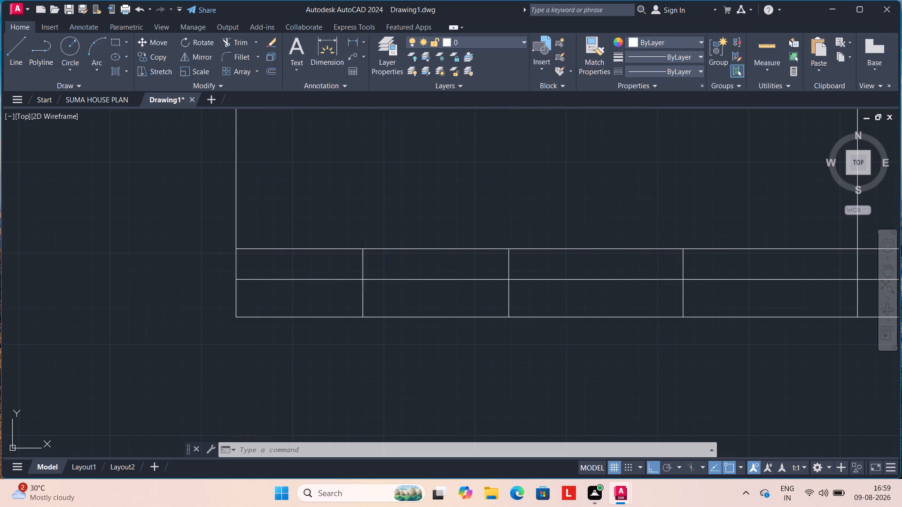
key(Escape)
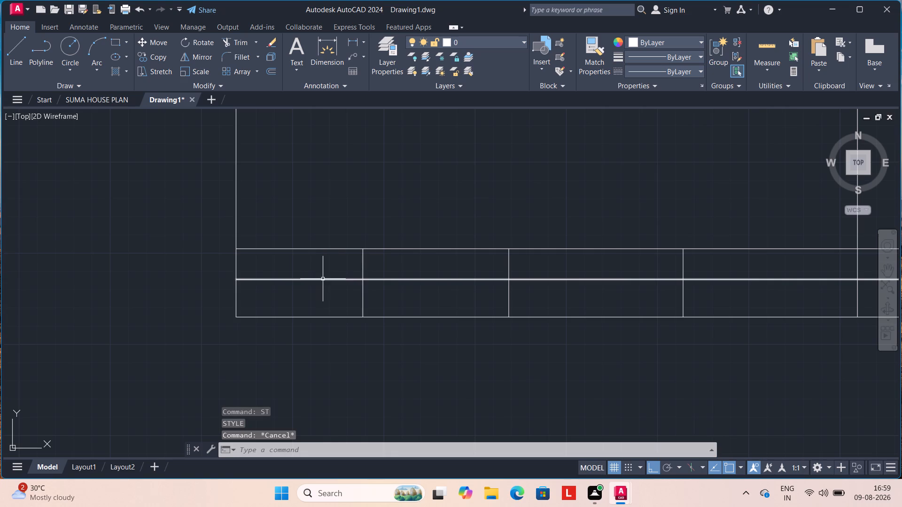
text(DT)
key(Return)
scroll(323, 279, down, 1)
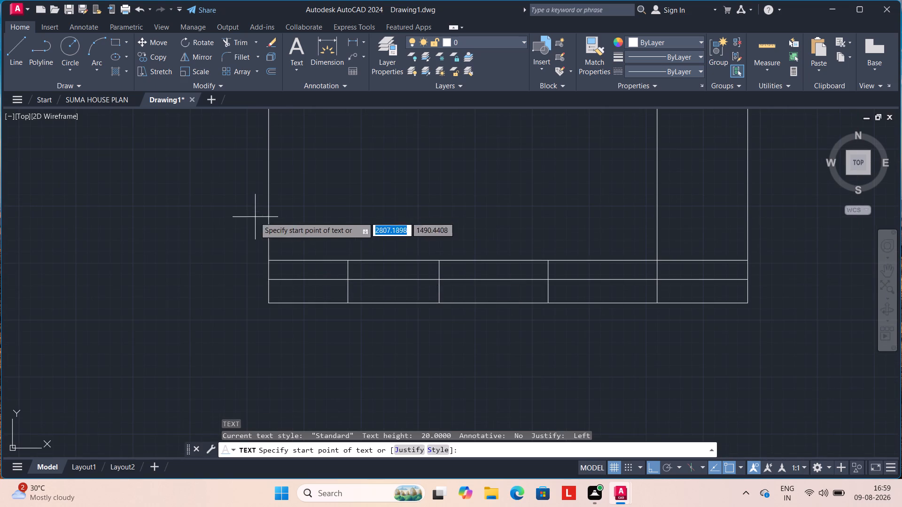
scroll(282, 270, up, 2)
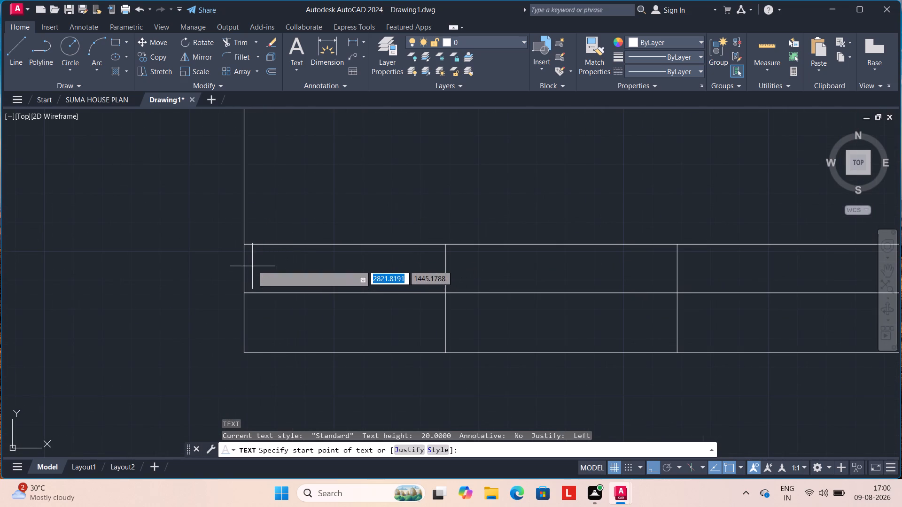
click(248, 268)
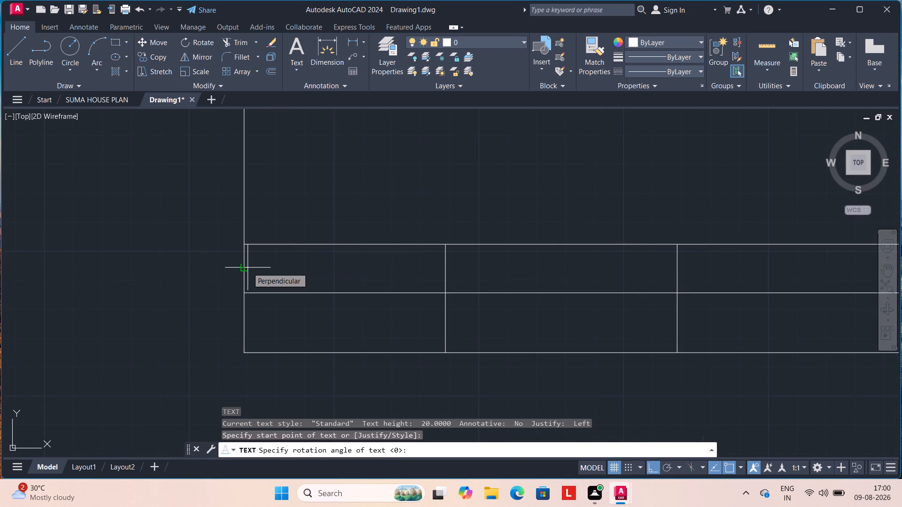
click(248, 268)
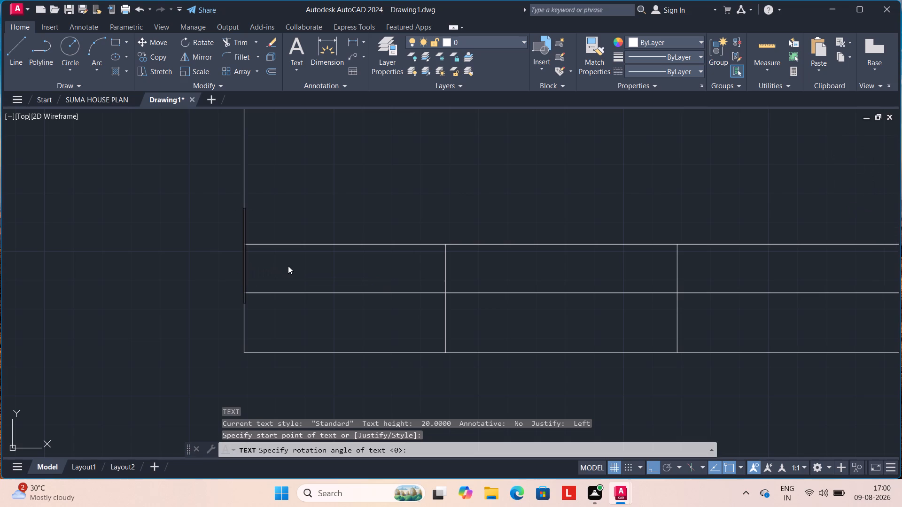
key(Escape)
Set the Standard text style's height to 5.
key(s)
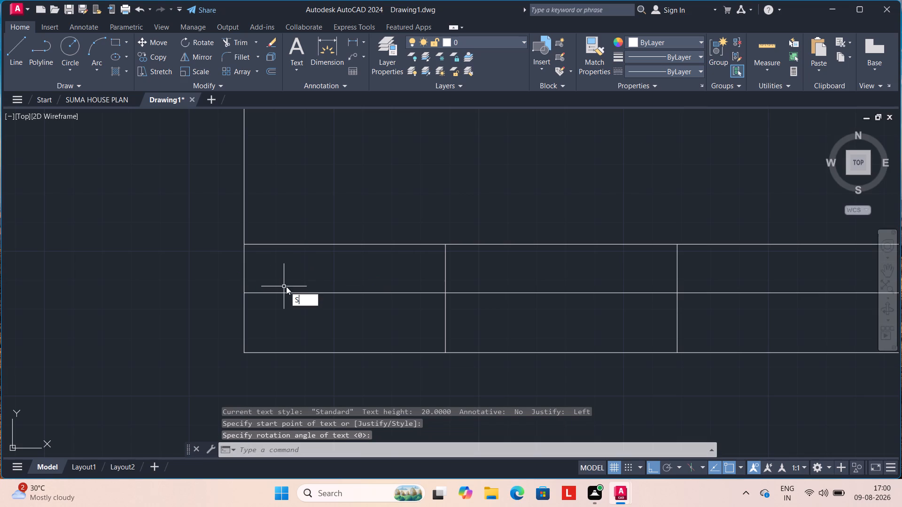
key(t)
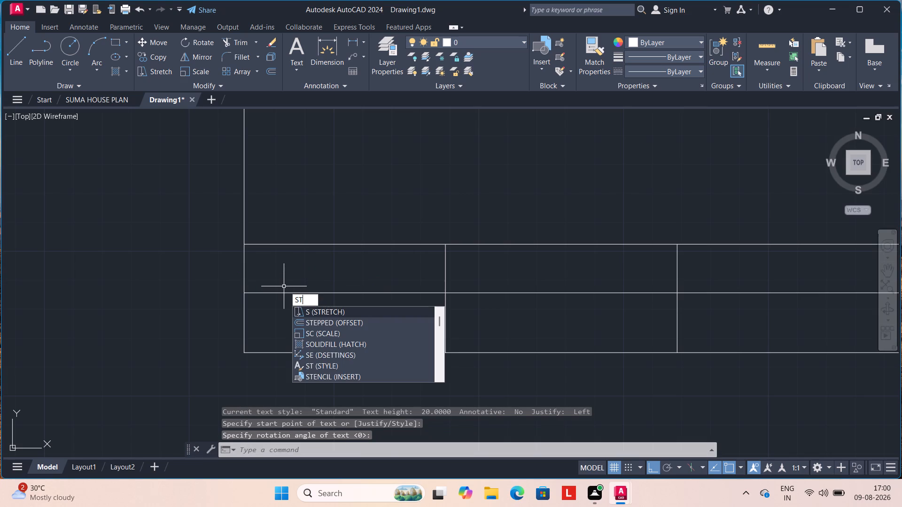
key(Return)
scroll(285, 266, up, 1)
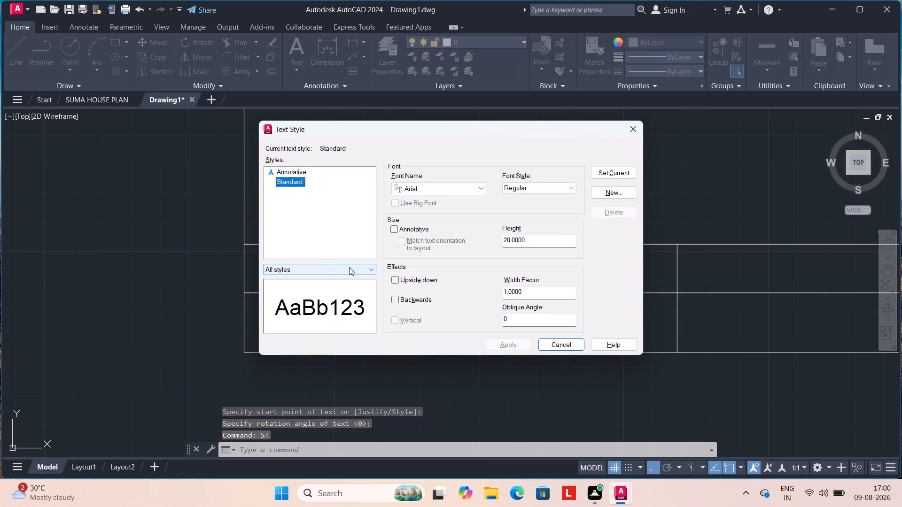
click(528, 239)
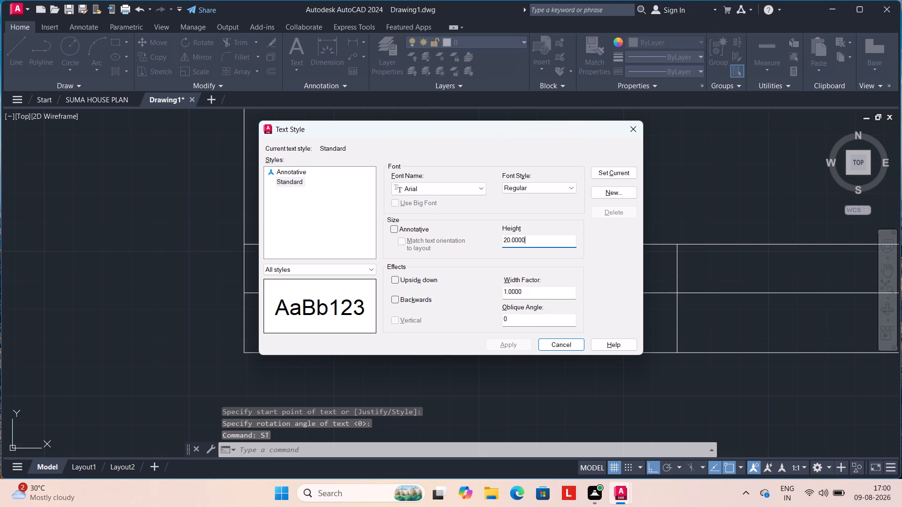
key(BackSpace)
key(BackSpace)
key(BackSpace)
key(BackSpace)
key(BackSpace)
key(BackSpace)
key(BackSpace)
key(BackSpace)
key(BackSpace)
key(BackSpace)
key(BackSpace)
key(BackSpace)
key(BackSpace)
key(BackSpace)
key(BackSpace)
key(BackSpace)
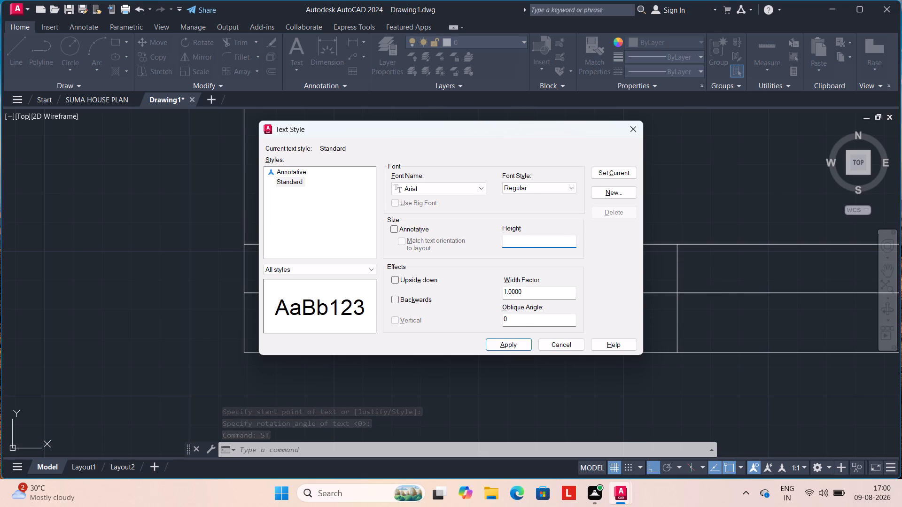
key(5)
key(Return)
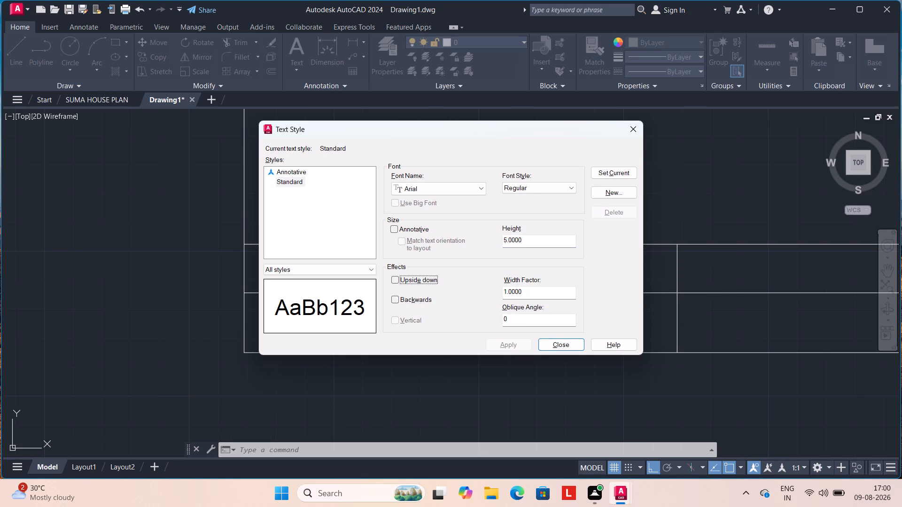
click(561, 346)
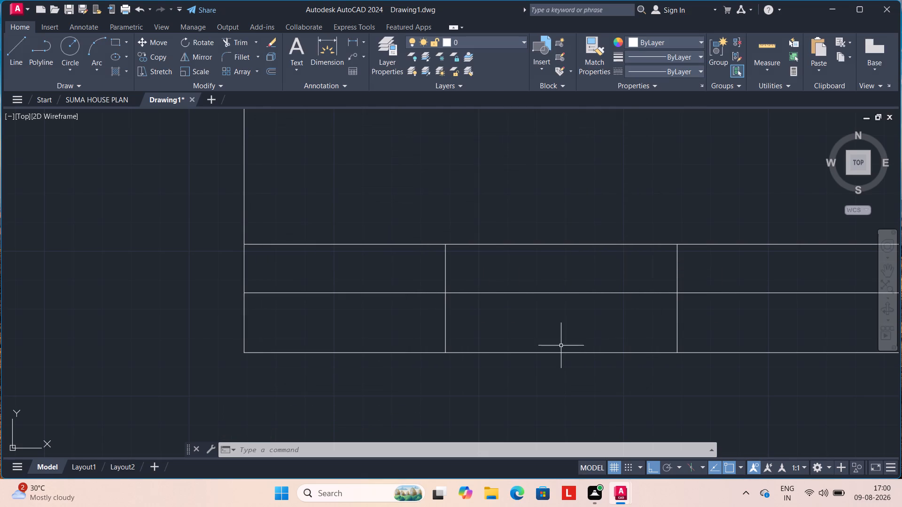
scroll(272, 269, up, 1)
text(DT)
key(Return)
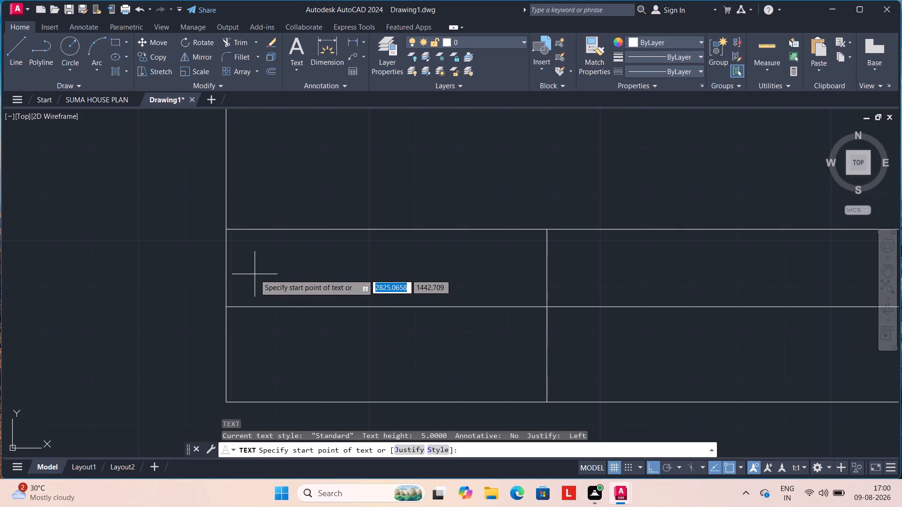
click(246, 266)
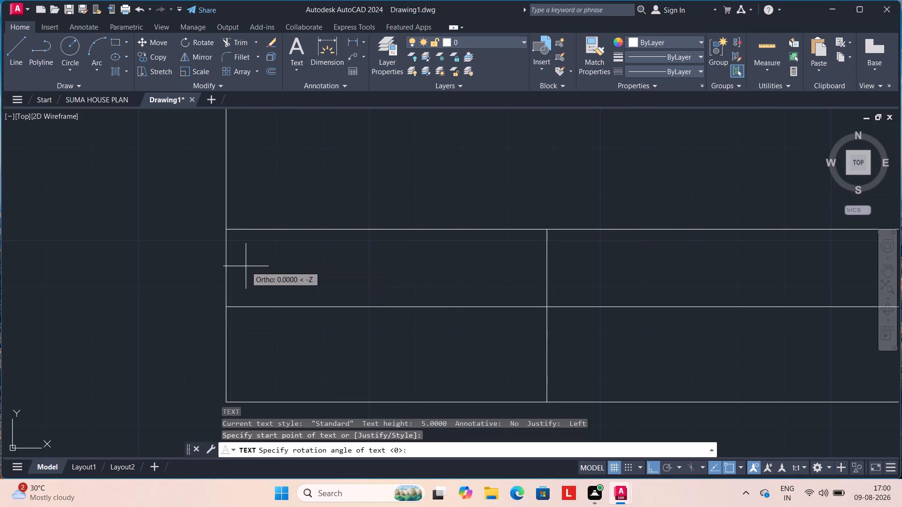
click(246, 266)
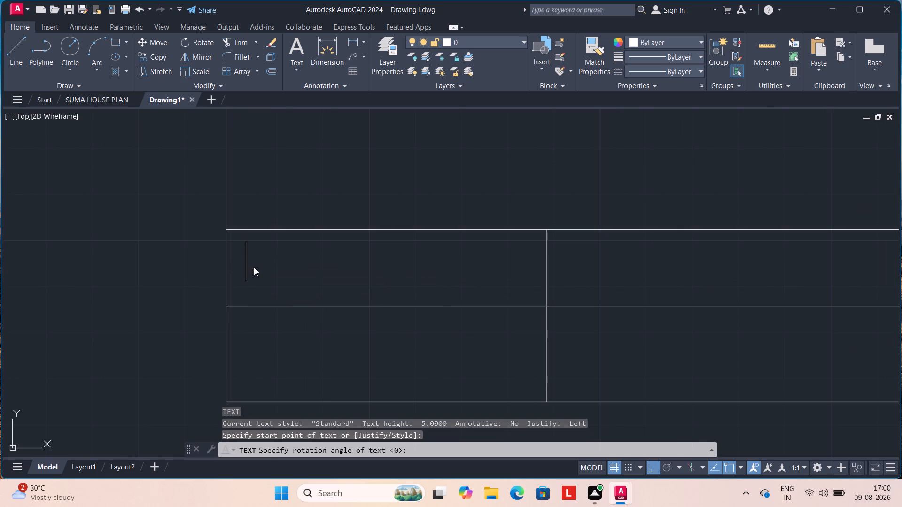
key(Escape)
Set the Standard text style's height to 2.5.
key(s)
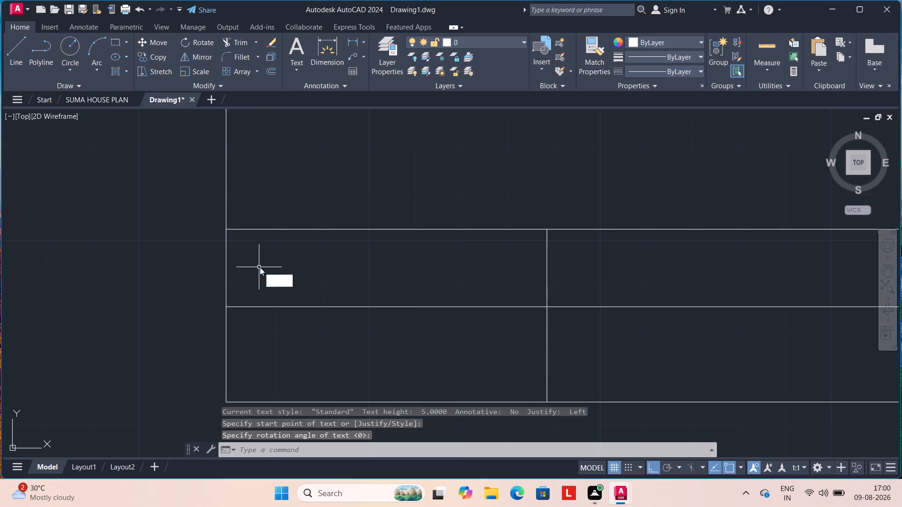
key(t)
key(Return)
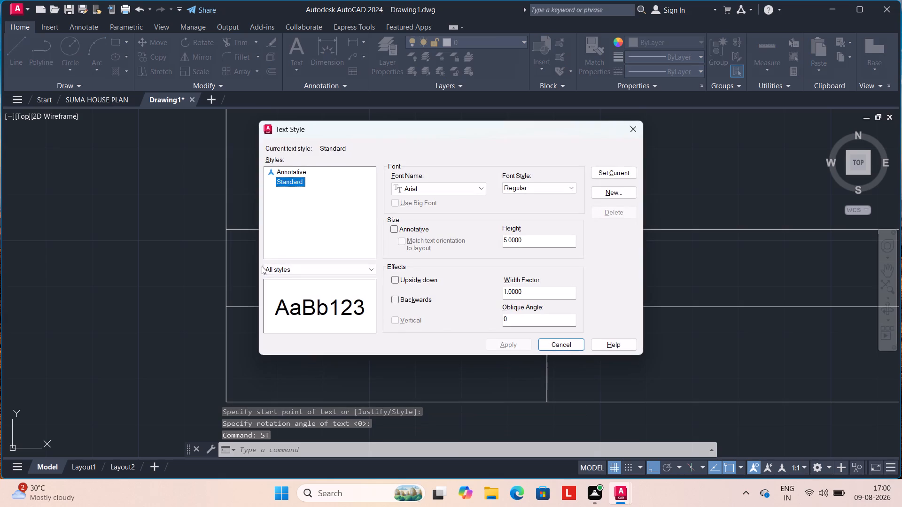
click(524, 237)
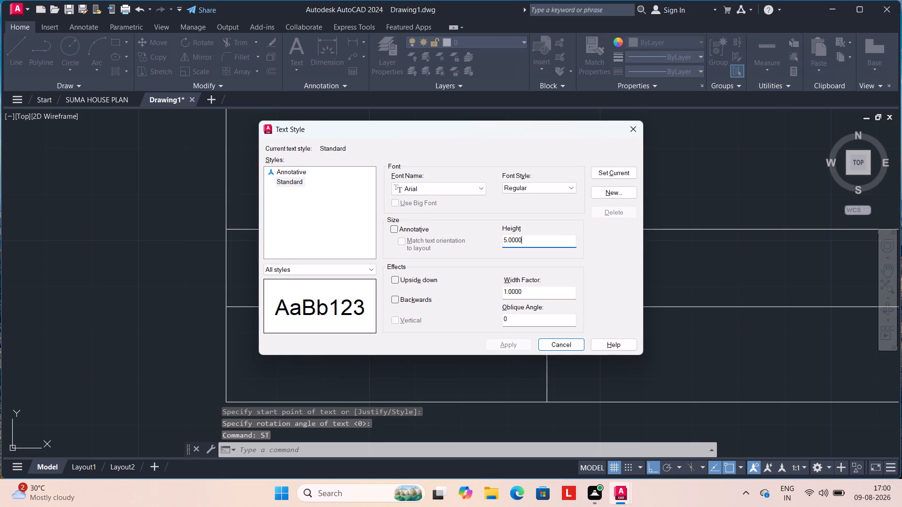
key(Delete)
key(Delete)
key(Delete)
key(Delete)
key(Delete)
key(Delete)
key(Delete)
key(Delete)
key(Delete)
key(Delete)
key(Delete)
key(Delete)
key(Delete)
key(Delete)
key(Delete)
key(Delete)
key(Delete)
key(Delete)
key(Delete)
key(Delete)
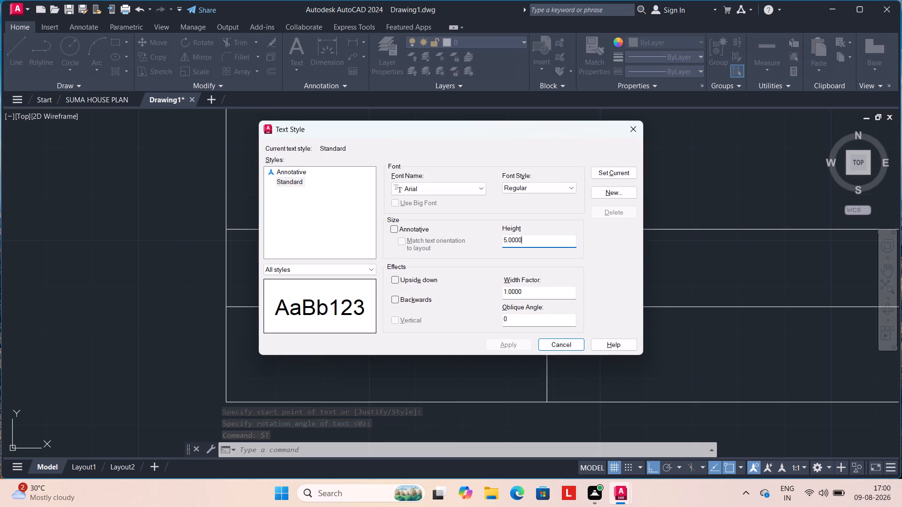
key(Delete)
key(Delete)
key(Delete)
key(Delete)
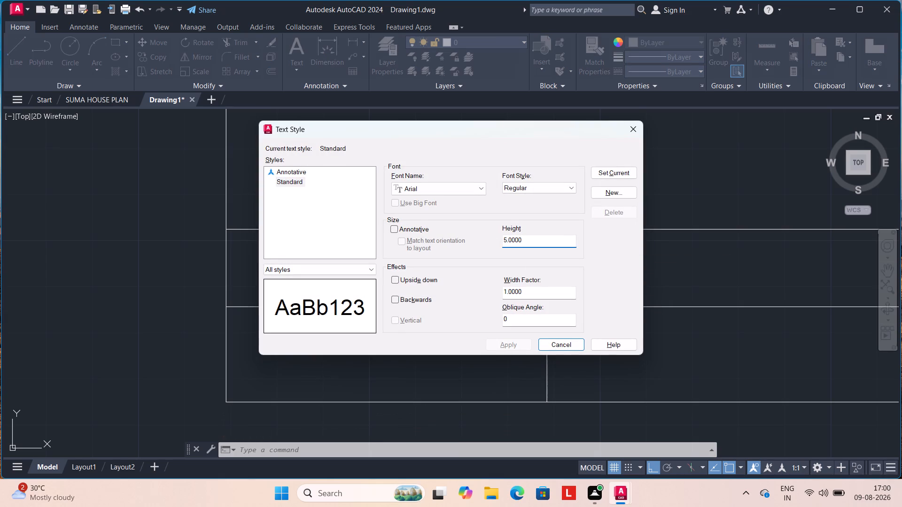
click(521, 238)
key(BackSpace)
key(BackSpace)
key(BackSpace)
key(BackSpace)
key(BackSpace)
key(BackSpace)
key(BackSpace)
key(BackSpace)
key(BackSpace)
key(BackSpace)
key(BackSpace)
key(BackSpace)
text(2.5)
key(Return)
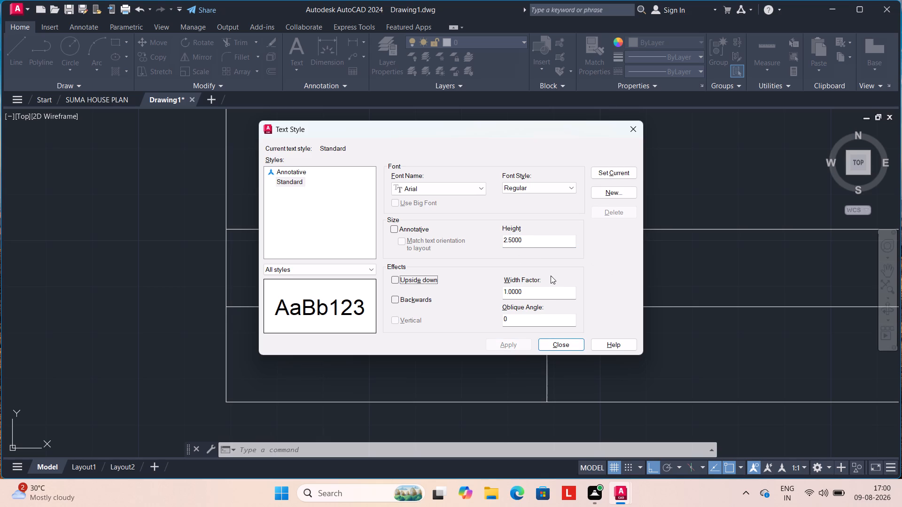
click(555, 344)
key(Escape)
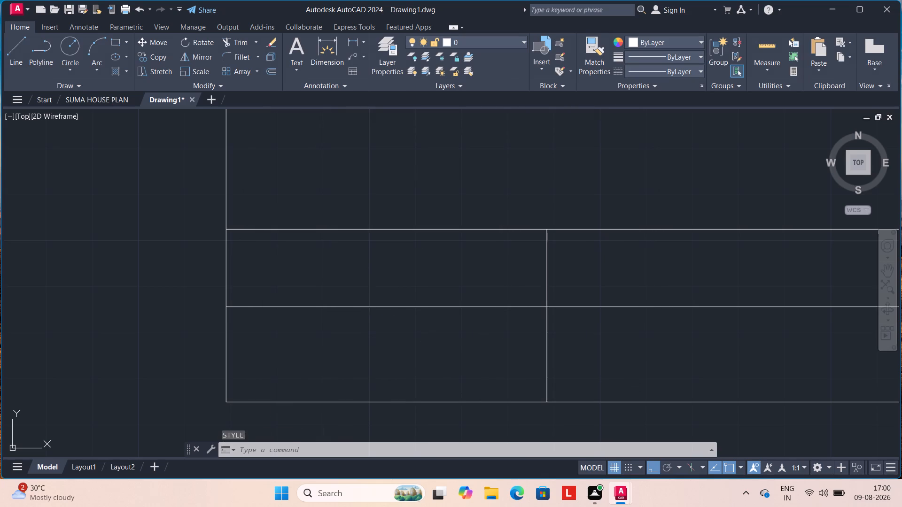
Place single-line text near the left edge of the table's upper first-column cell, starting the "Drawn by:" label.
text(DT)
key(Return)
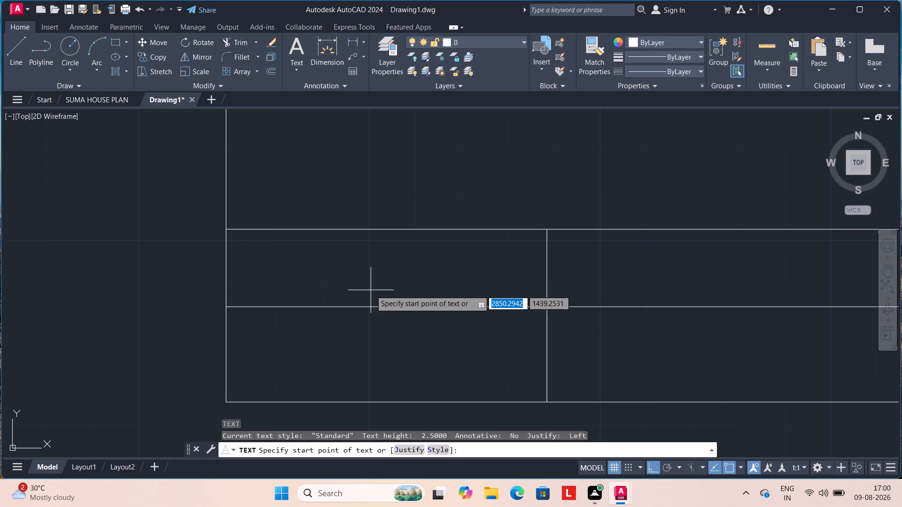
click(233, 270)
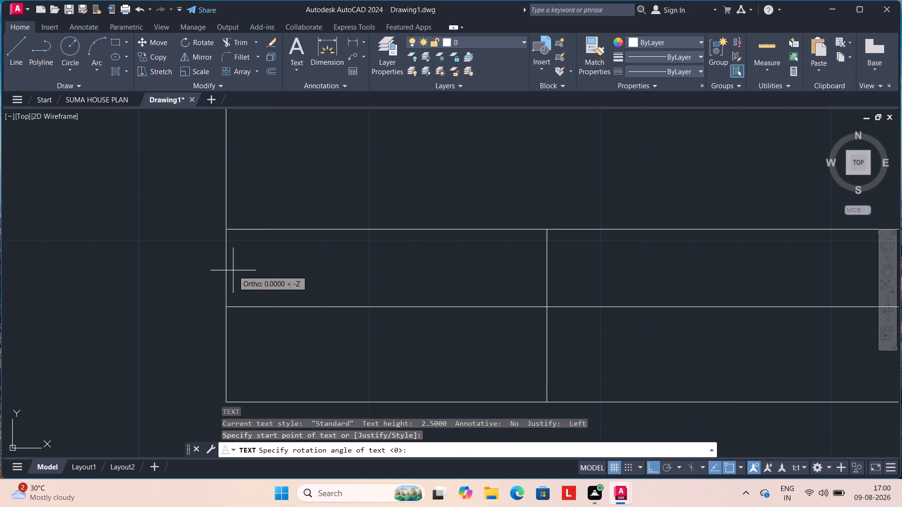
click(233, 270)
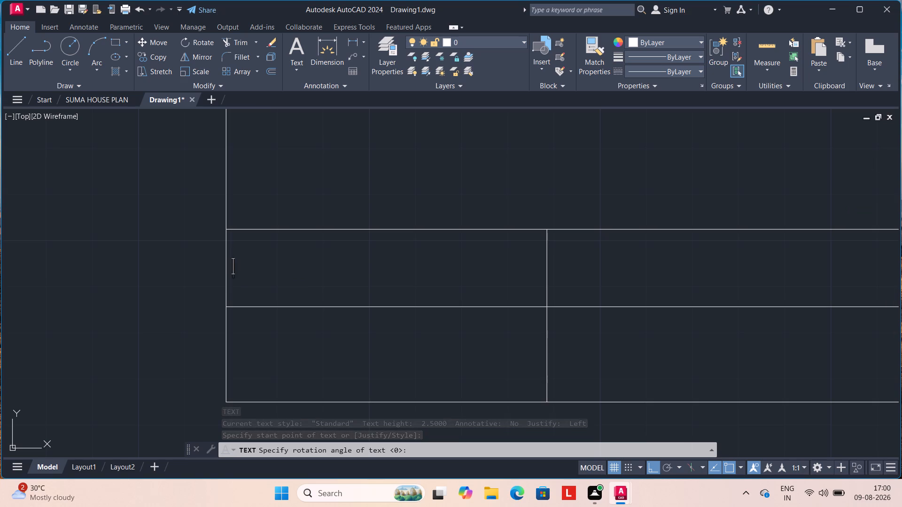
text(DRAW)
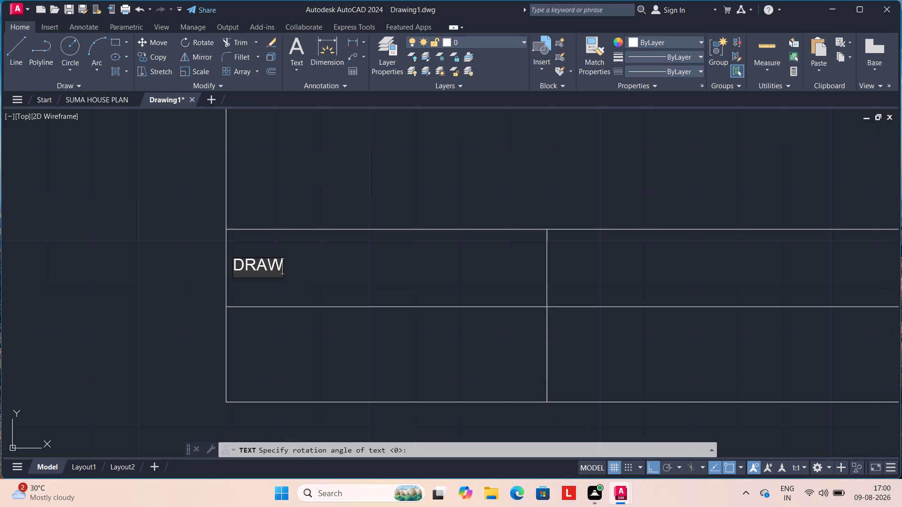
key(n)
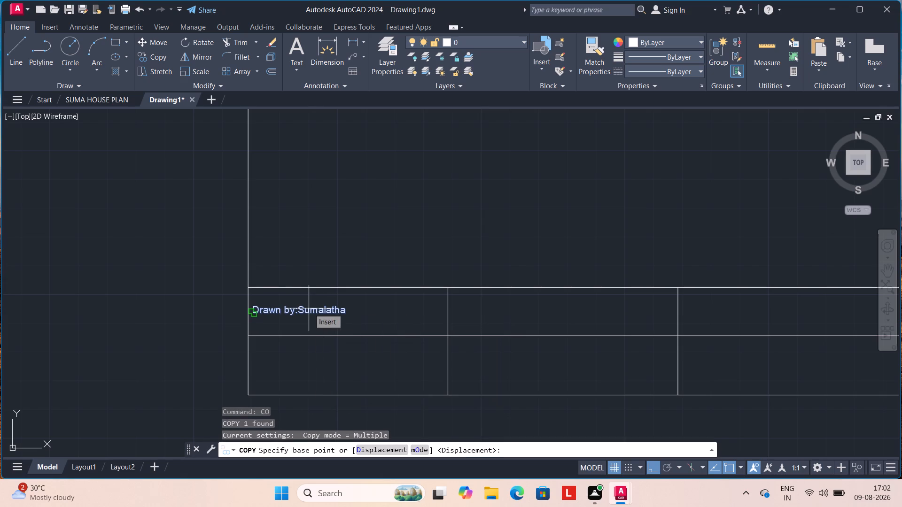
Copy the "Drawn by:" text from its insertion point into the lower first-column cell and both cells of the second and third columns.
click(253, 312)
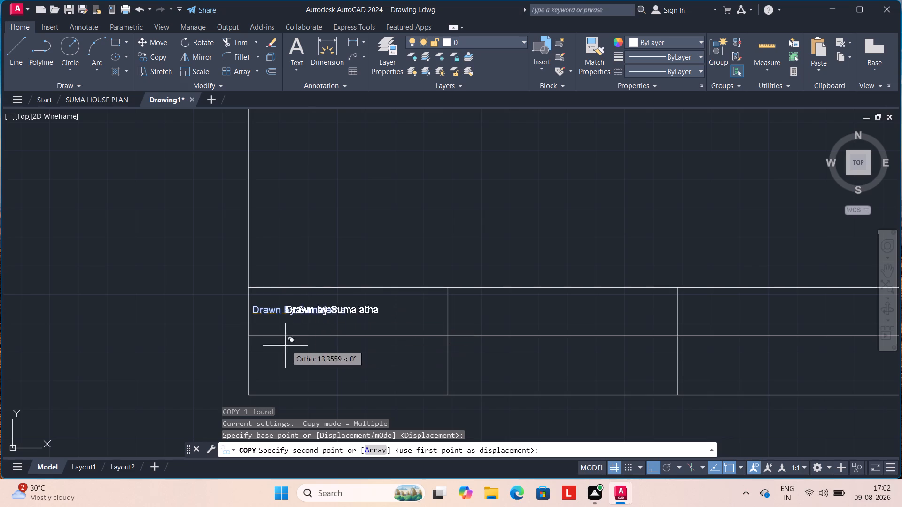
click(270, 369)
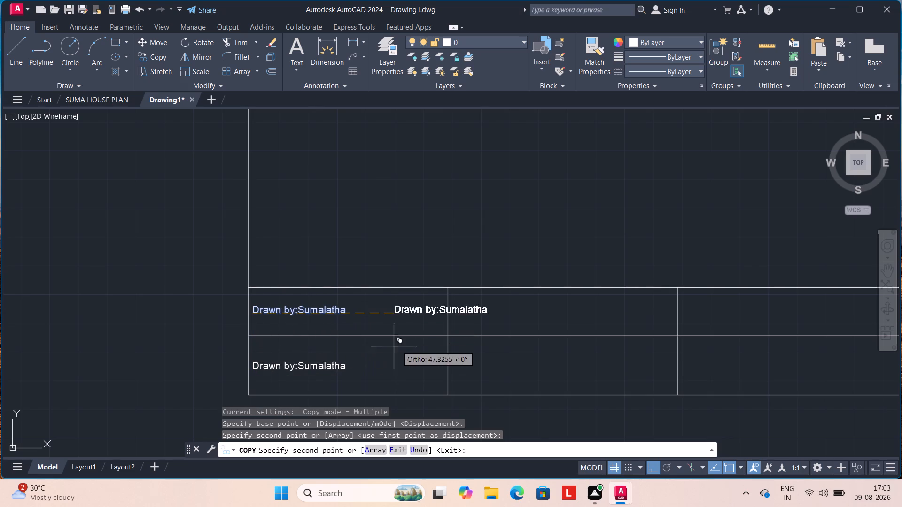
click(467, 355)
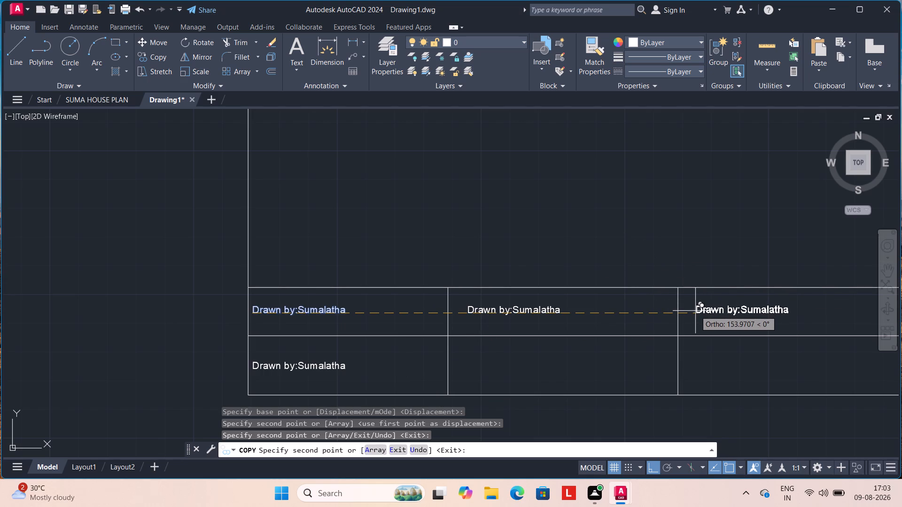
key(F8)
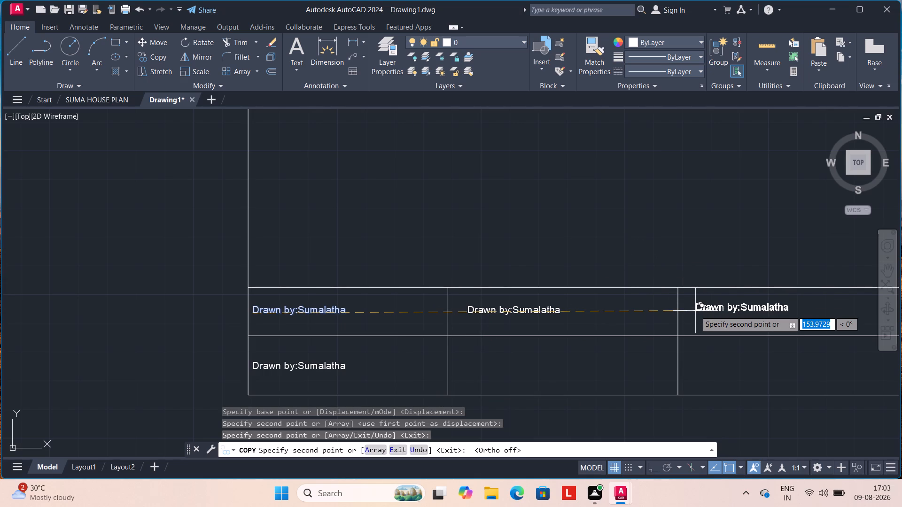
click(468, 361)
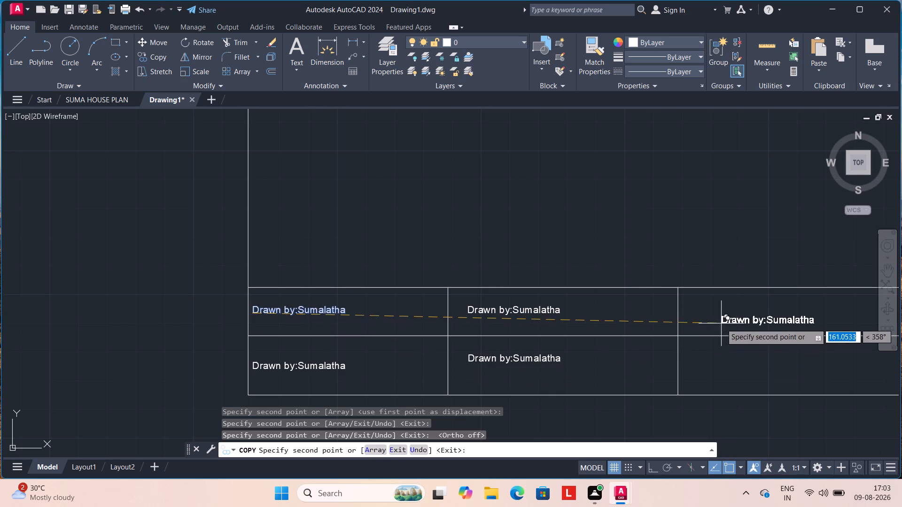
middle_drag(715, 326, 391, 304)
scroll(715, 326, down, 1)
scroll(392, 304, up, 2)
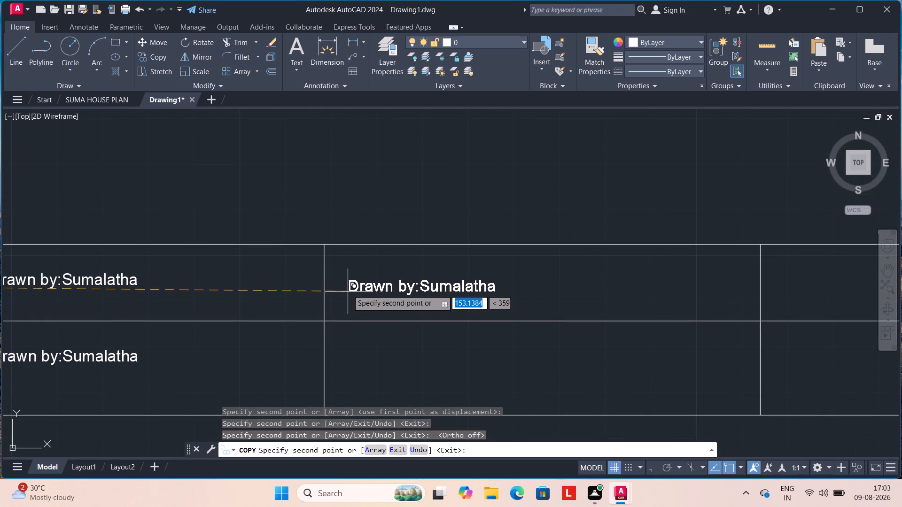
click(350, 286)
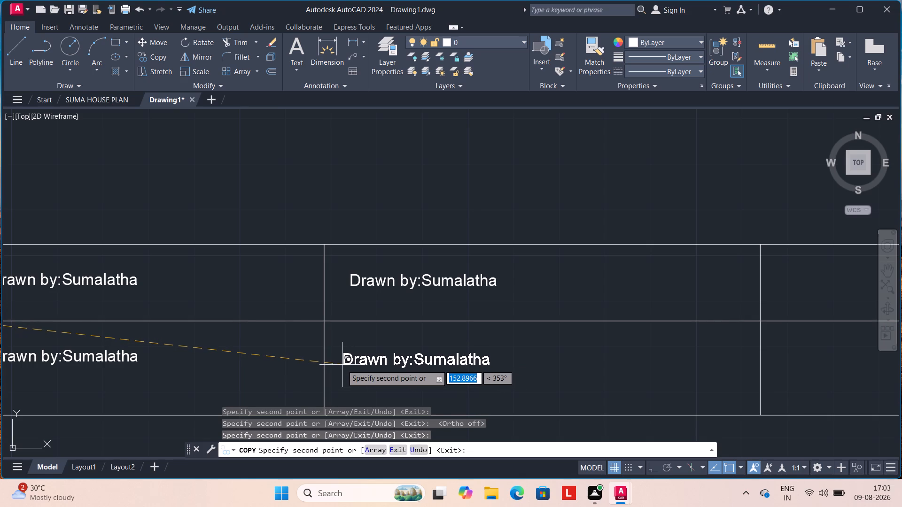
click(342, 365)
Place further copies of the "Drawn by:" text in both cells of the table's fourth and fifth columns.
scroll(549, 336, down, 1)
middle_drag(549, 336, 346, 330)
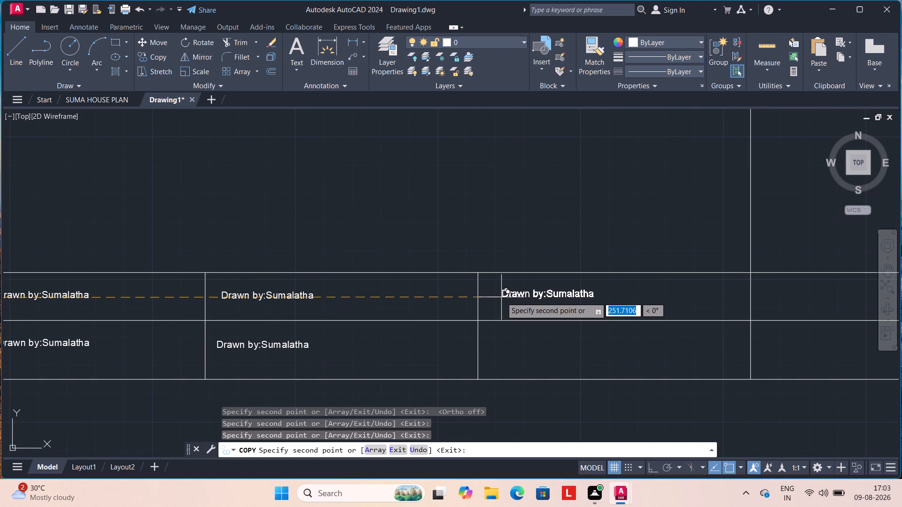
click(501, 297)
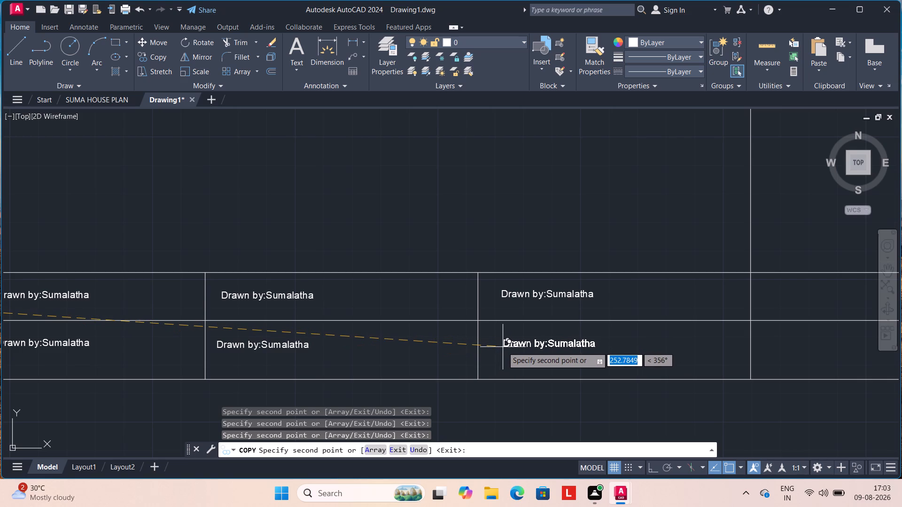
click(503, 347)
scroll(685, 309, down, 1)
middle_drag(669, 306, 389, 292)
scroll(658, 298, down, 1)
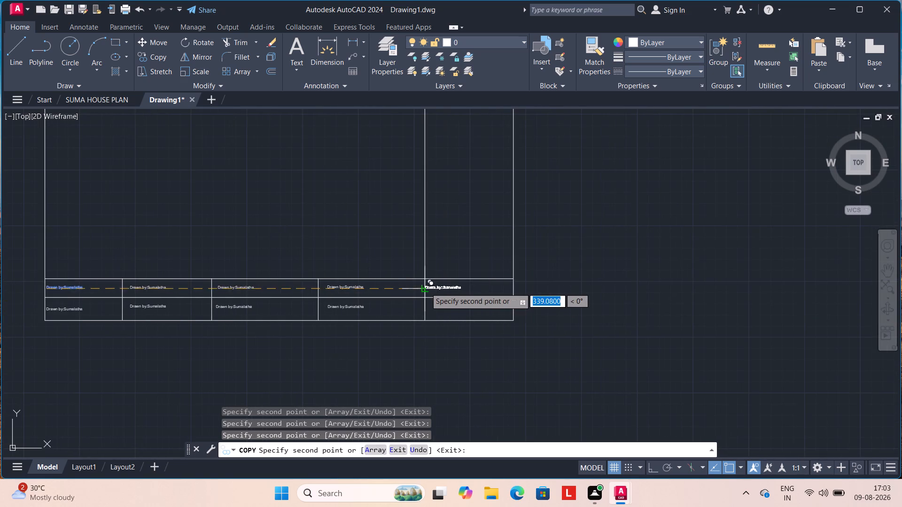
scroll(427, 287, up, 3)
click(425, 297)
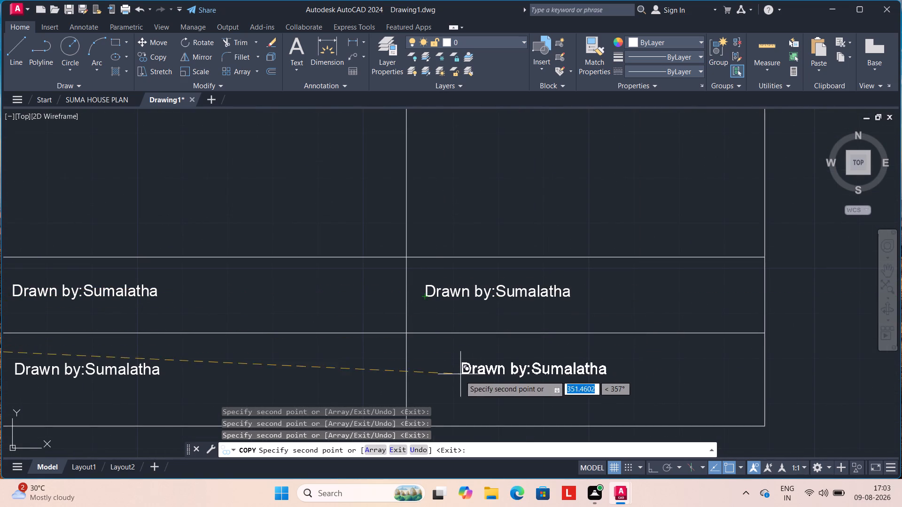
click(427, 379)
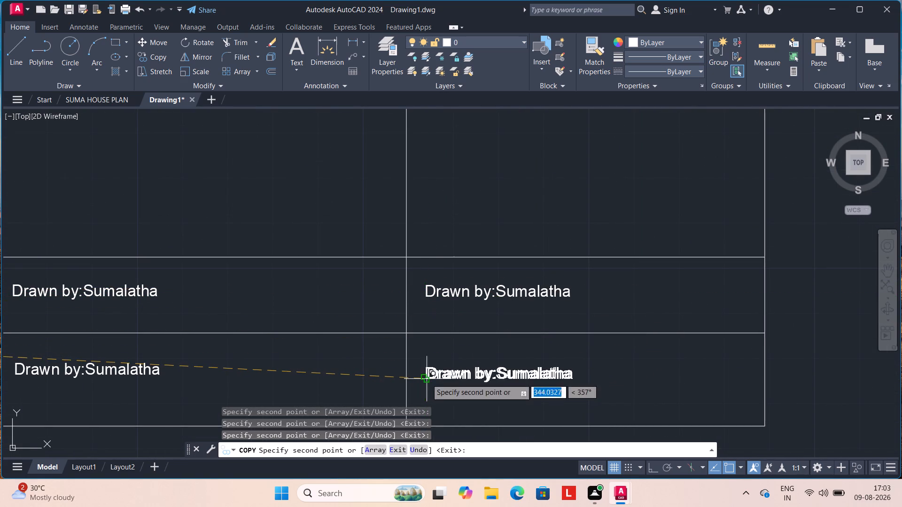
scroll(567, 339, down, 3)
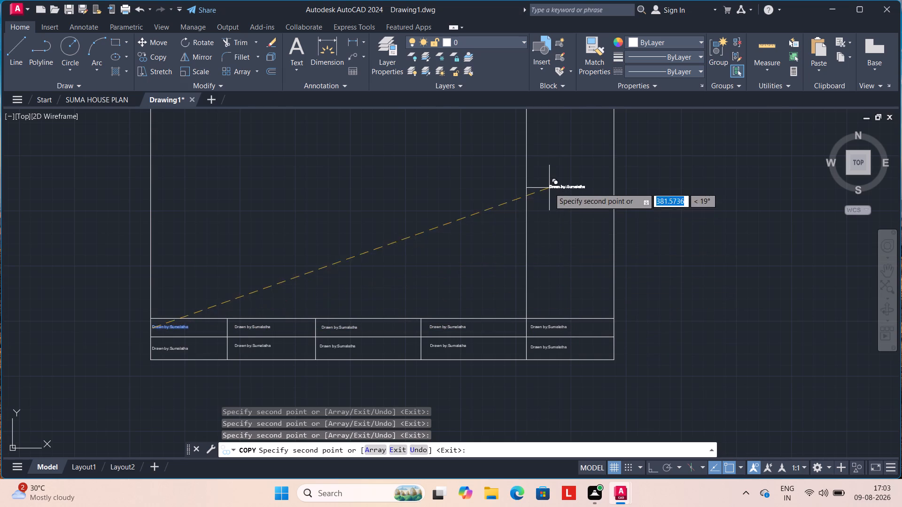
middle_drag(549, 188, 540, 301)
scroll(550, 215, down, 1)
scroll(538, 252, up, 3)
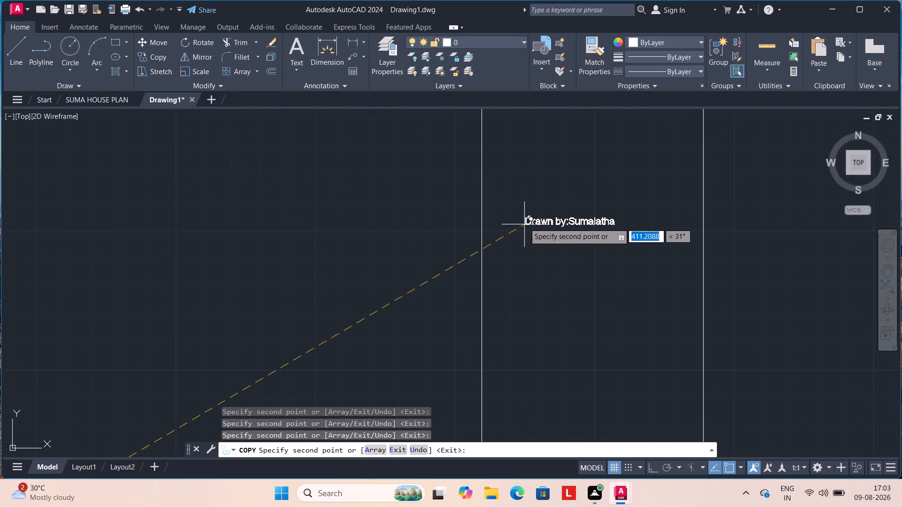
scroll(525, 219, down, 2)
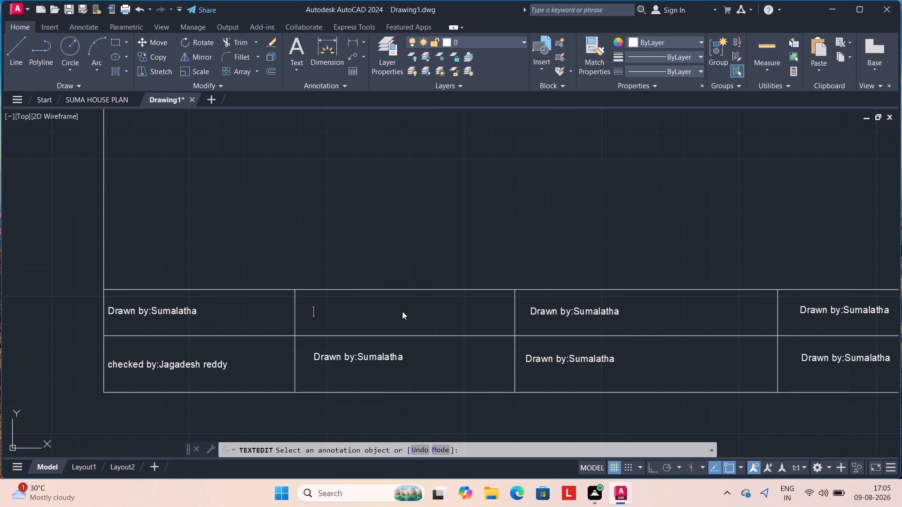
Replace the text in the second column's upper cell with "scale:1:1".
text(scale)
key(shift+colon)
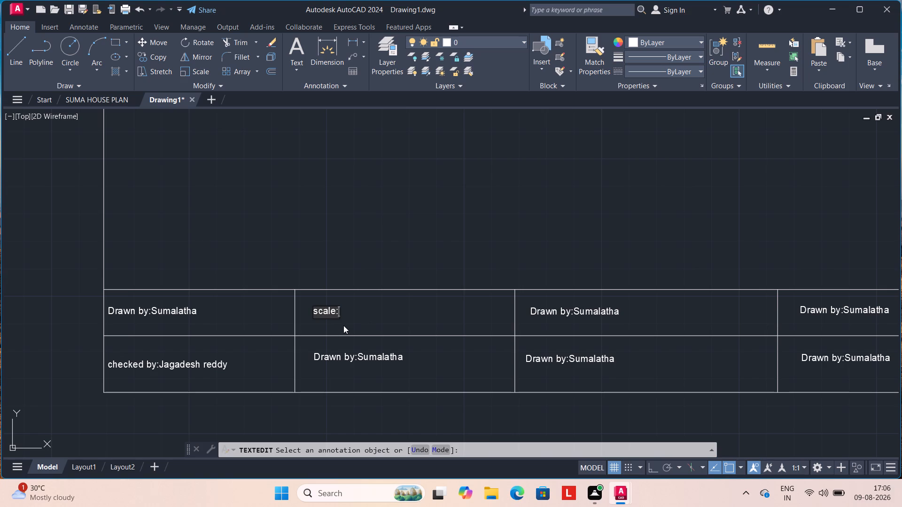
key(1)
key(shift+colon)
key(1)
scroll(901, 22, down, 1)
click(368, 356)
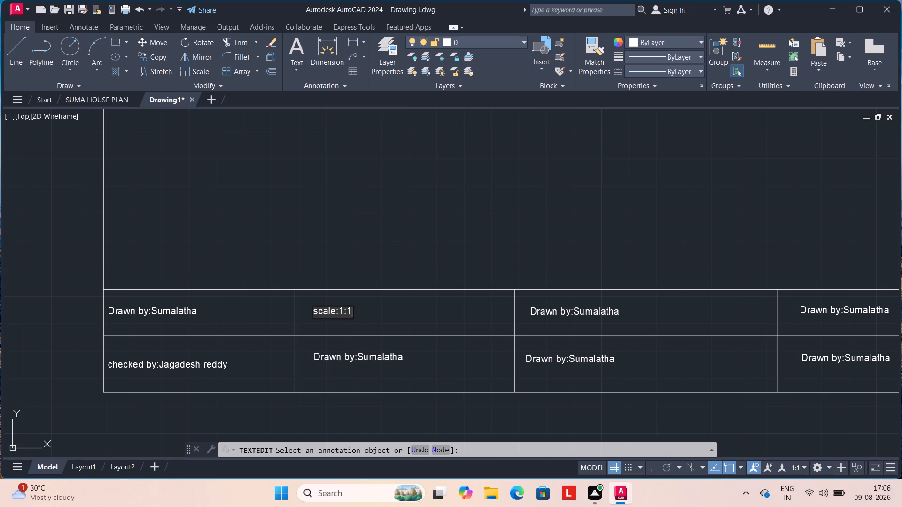
Replace the text in the second column's lower cell with "paper size:A3".
click(368, 356)
click(368, 356)
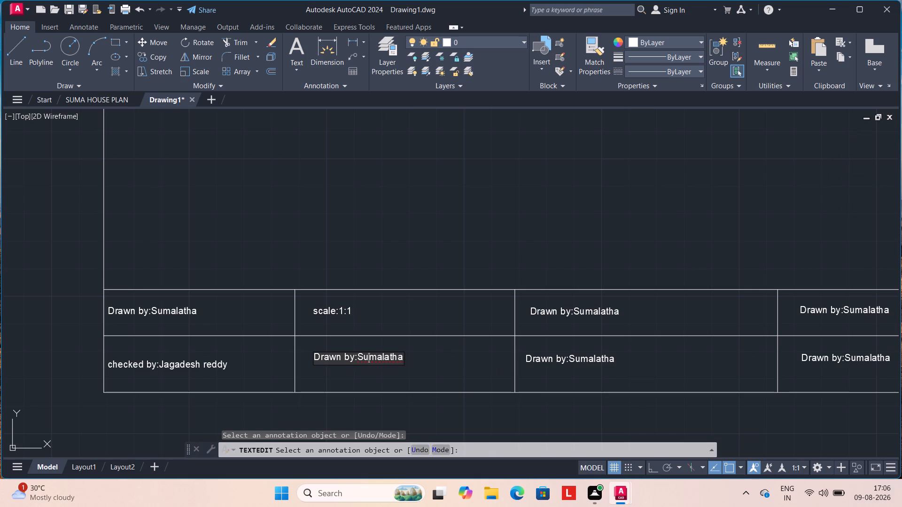
click(404, 355)
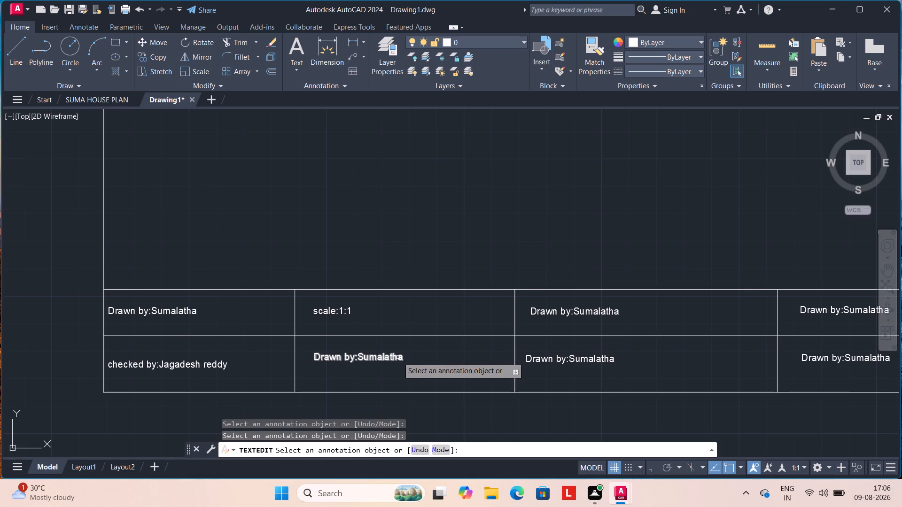
double_click(398, 357)
key(BackSpace)
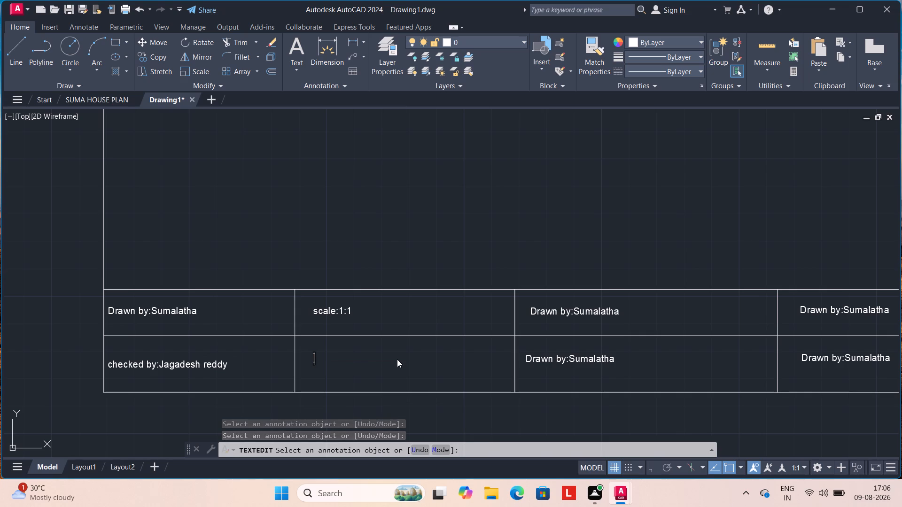
text(paper)
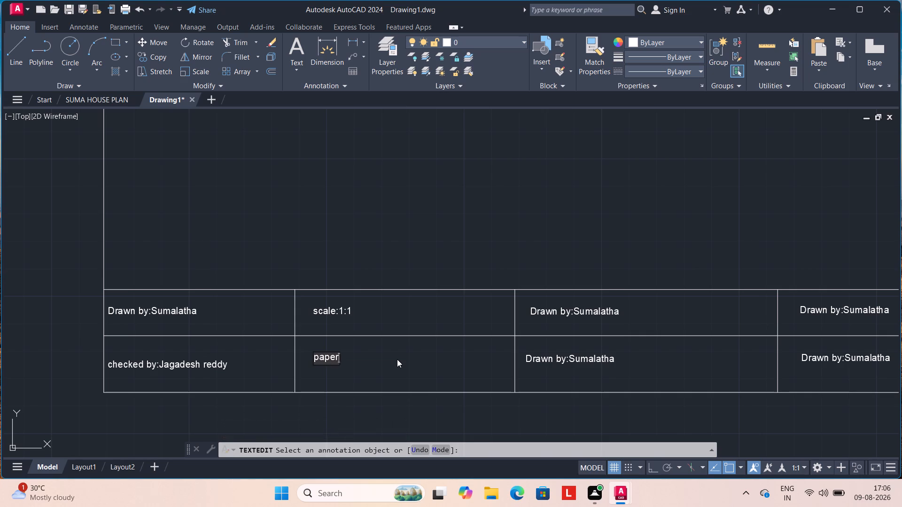
key(space)
text(si)
key(z)
key(e)
key(shift+colon)
text(a3)
key(BackSpace)
key(BackSpace)
text(43)
key(BackSpace)
key(BackSpace)
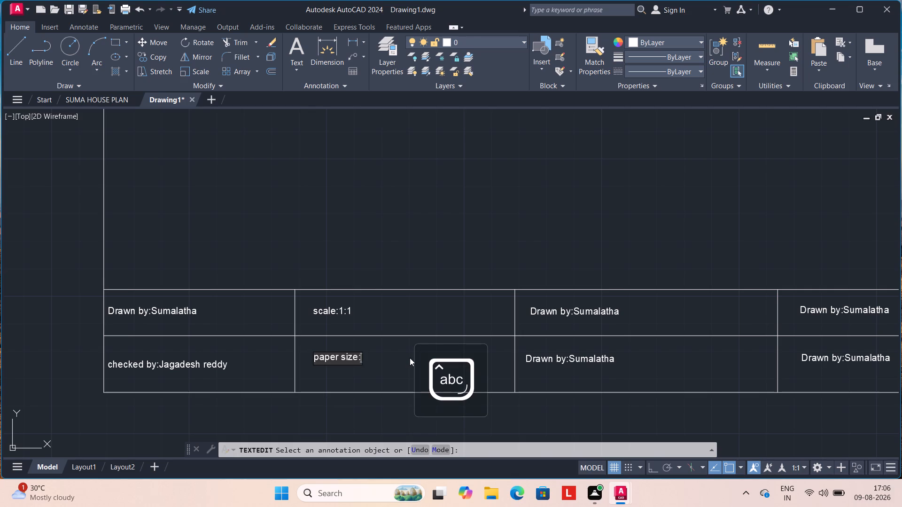
text(a3)
key(BackSpace)
key(BackSpace)
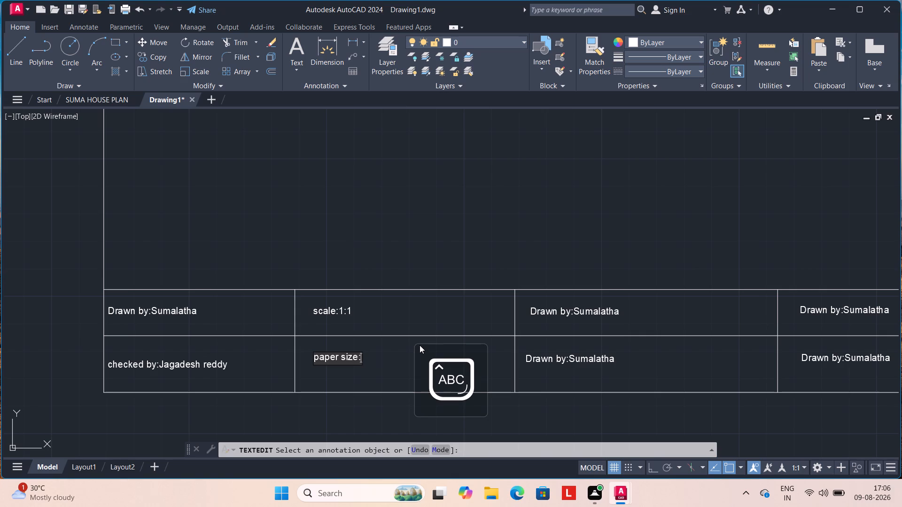
key(a)
key(3)
Replace the text in the third column's upper cell with "Project name:House plan".
click(551, 312)
click(551, 312)
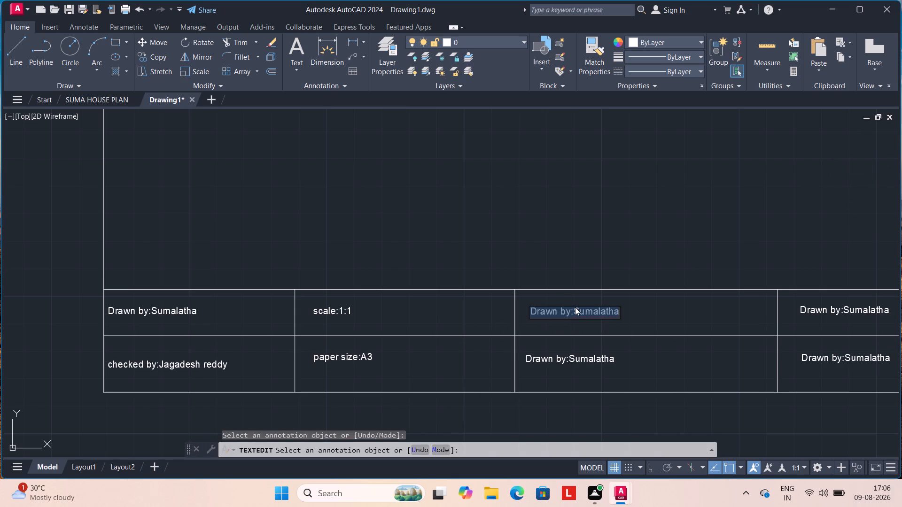
key(BackSpace)
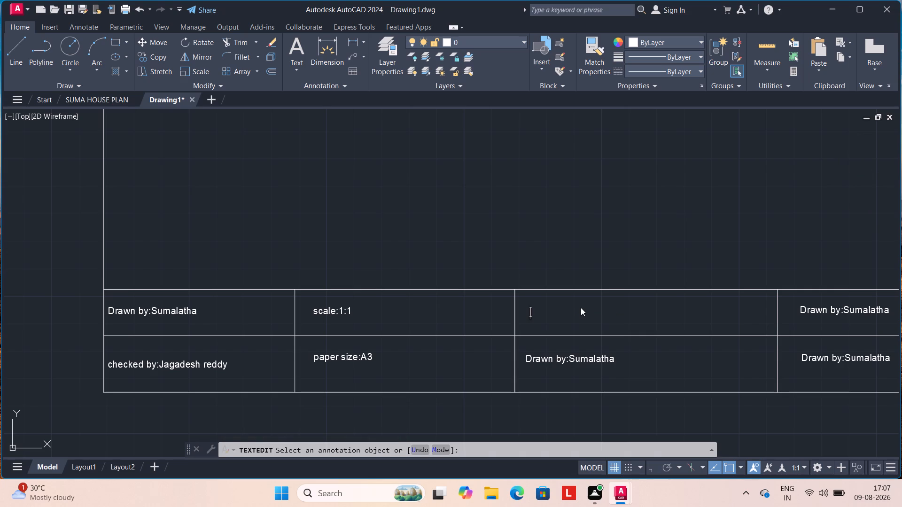
key(p)
text(RO)
text(JECT)
key(space)
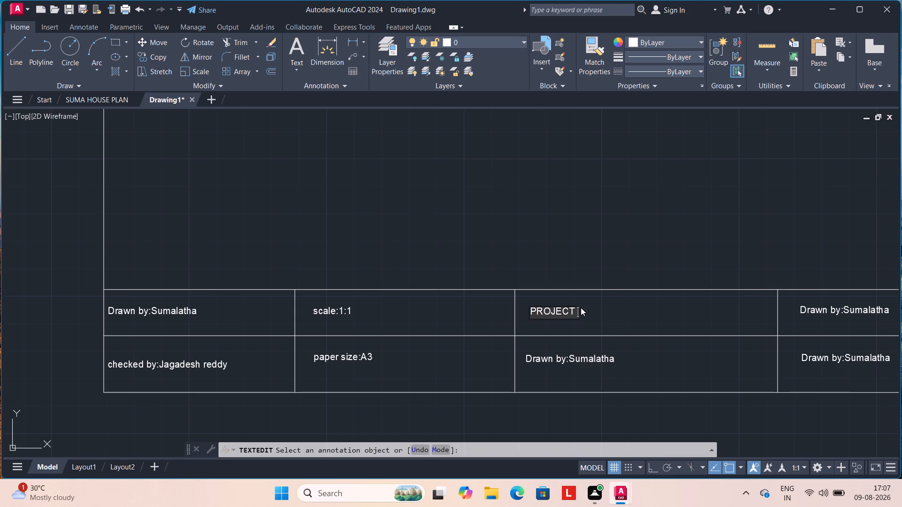
text(NAME)
key(BackSpace)
key(BackSpace)
key(BackSpace)
key(BackSpace)
key(BackSpace)
key(BackSpace)
key(BackSpace)
key(BackSpace)
key(BackSpace)
key(BackSpace)
key(BackSpace)
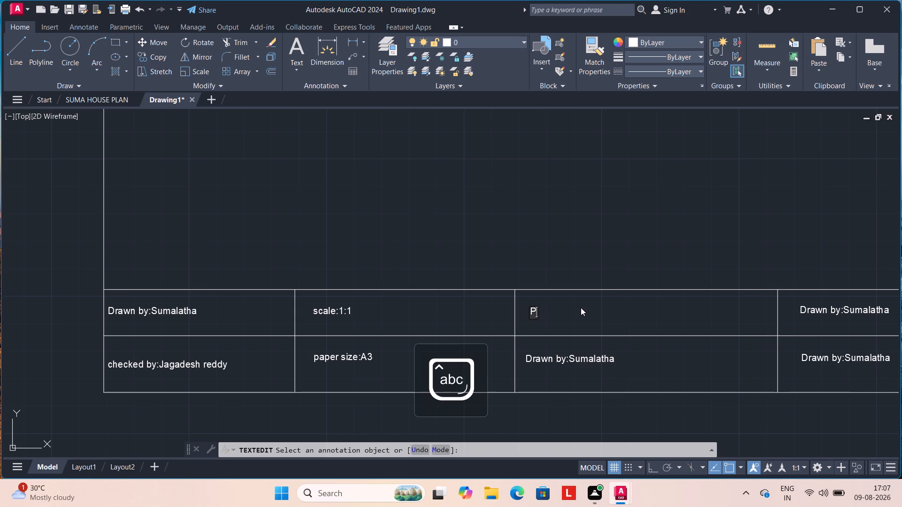
text(roject name)
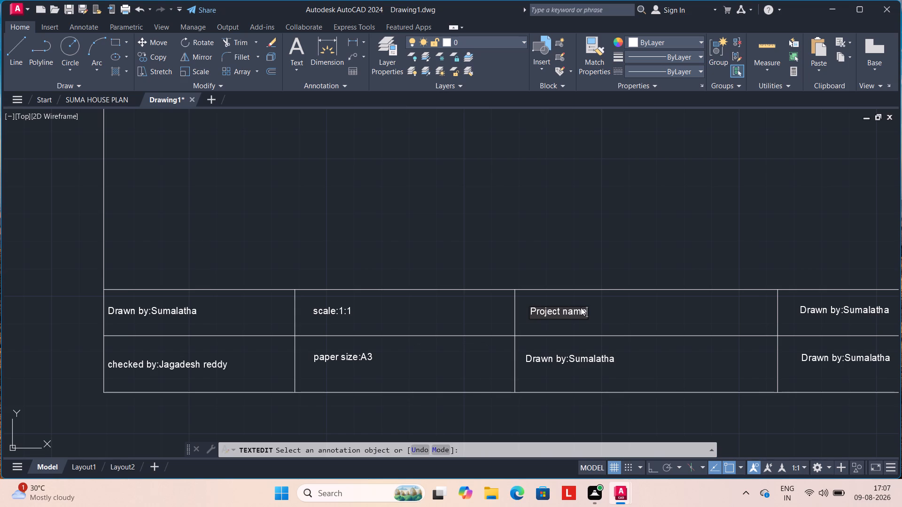
key(shift+colon)
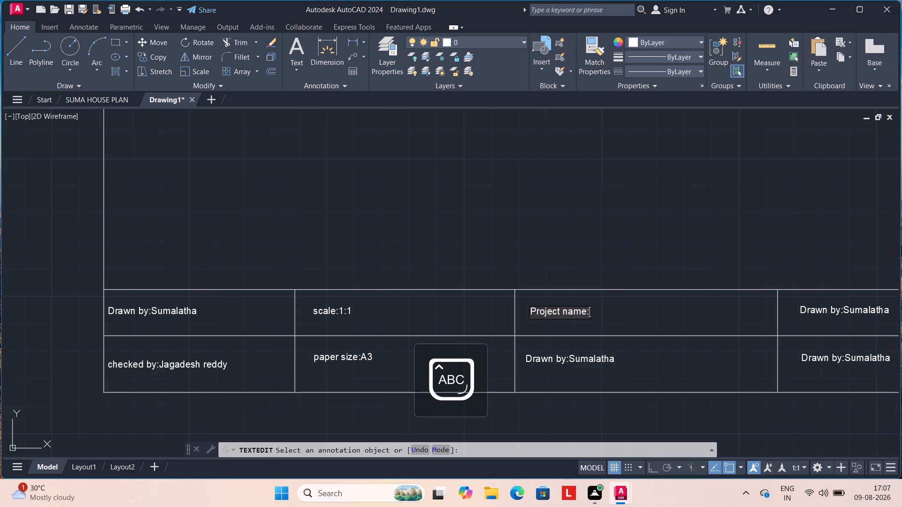
key(h)
text(ouse plan)
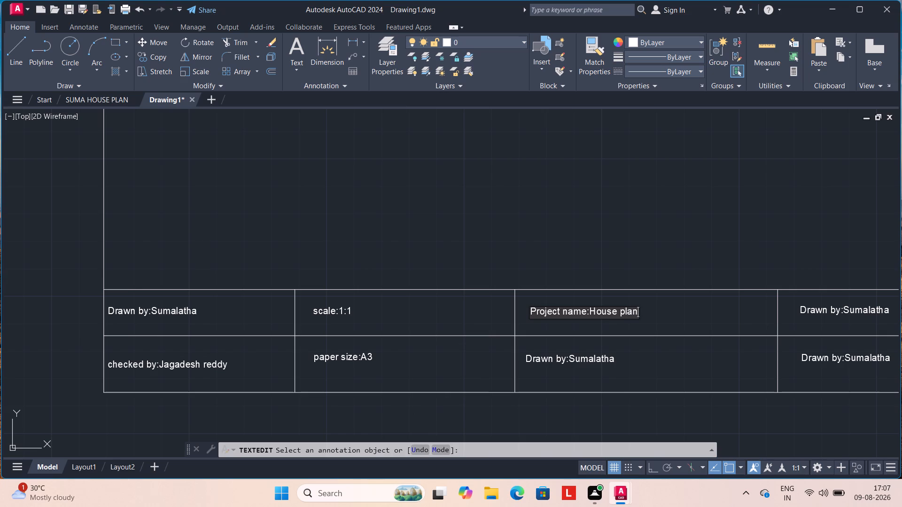
Replace the text in the third column's lower cell with "Location:Ameerpet".
click(579, 359)
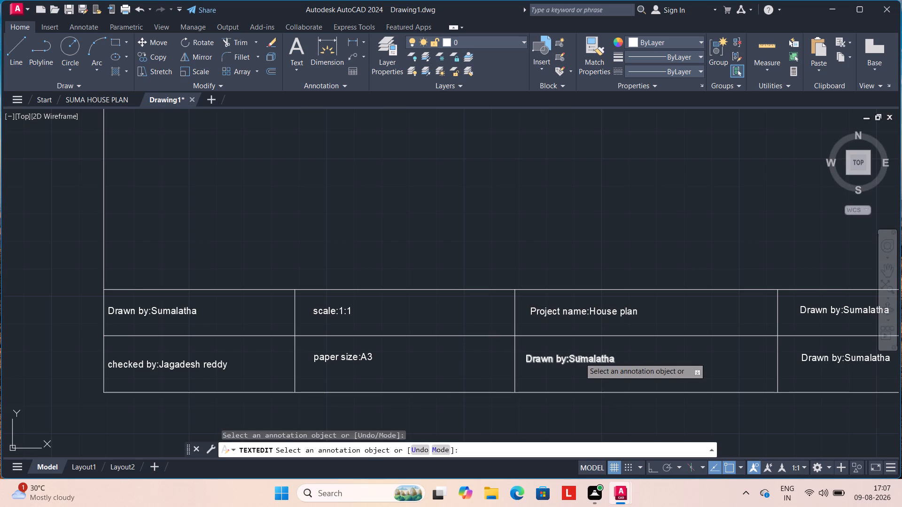
click(580, 358)
key(BackSpace)
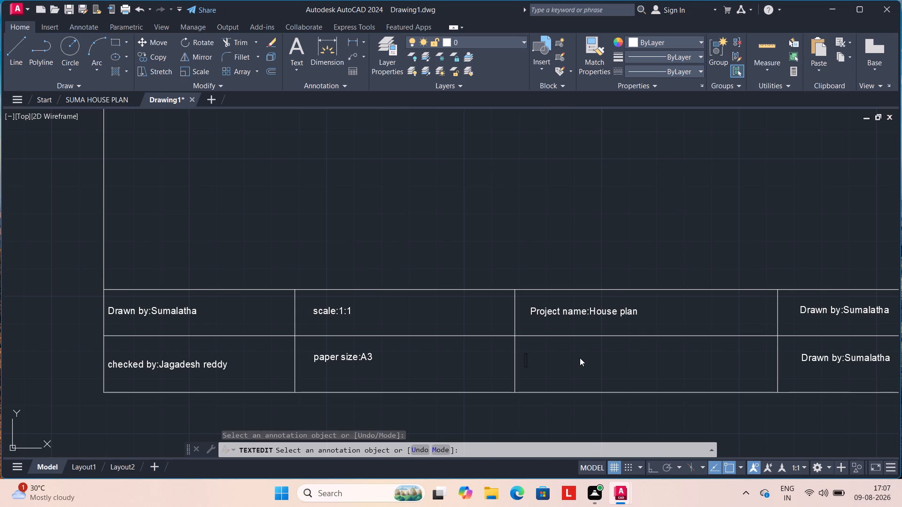
text(location)
key(BackSpace)
key(BackSpace)
key(BackSpace)
key(BackSpace)
key(BackSpace)
key(BackSpace)
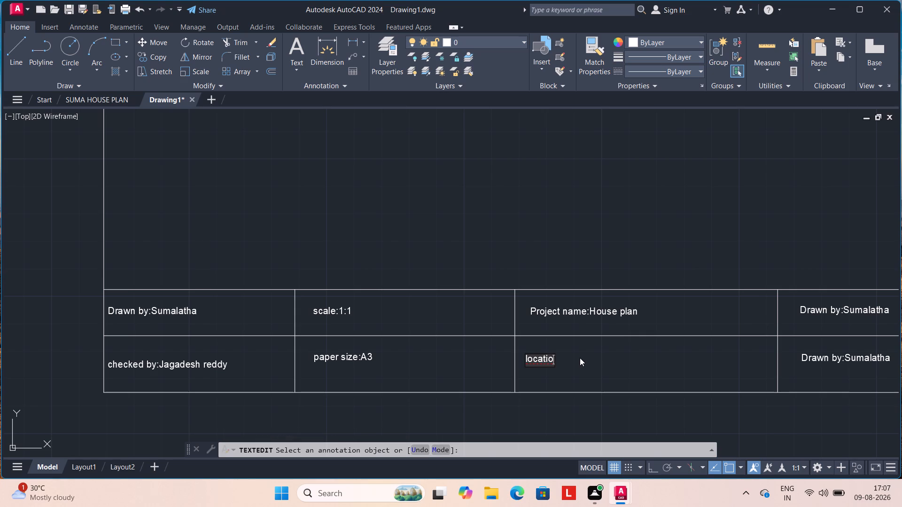
key(BackSpace)
key(BackSpace)
key(l)
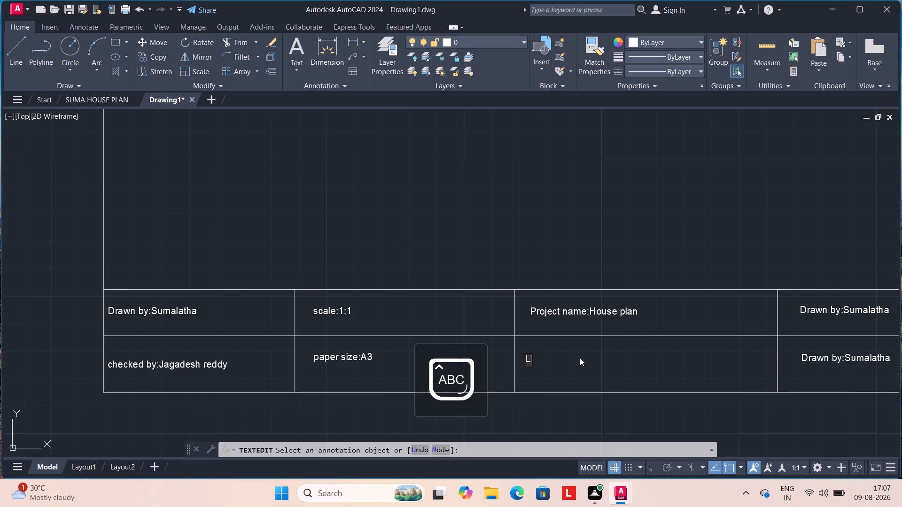
text(ocation)
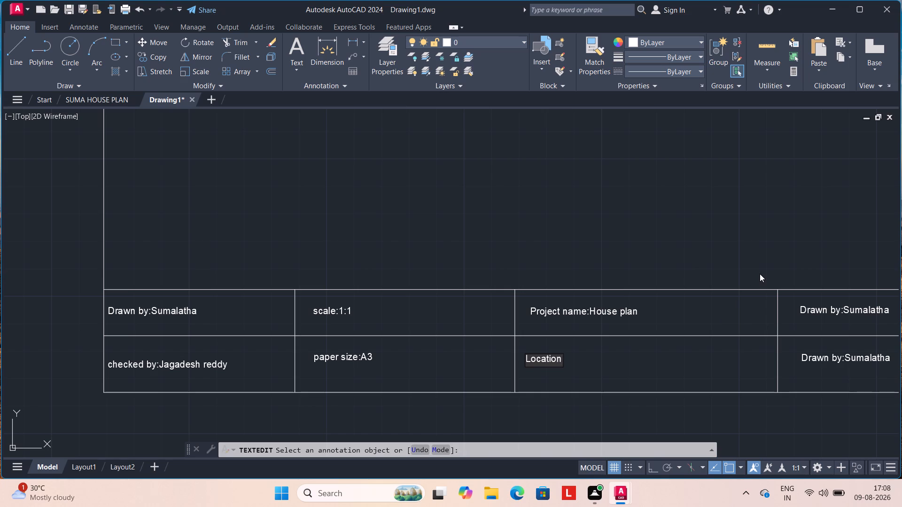
key(shift+colon)
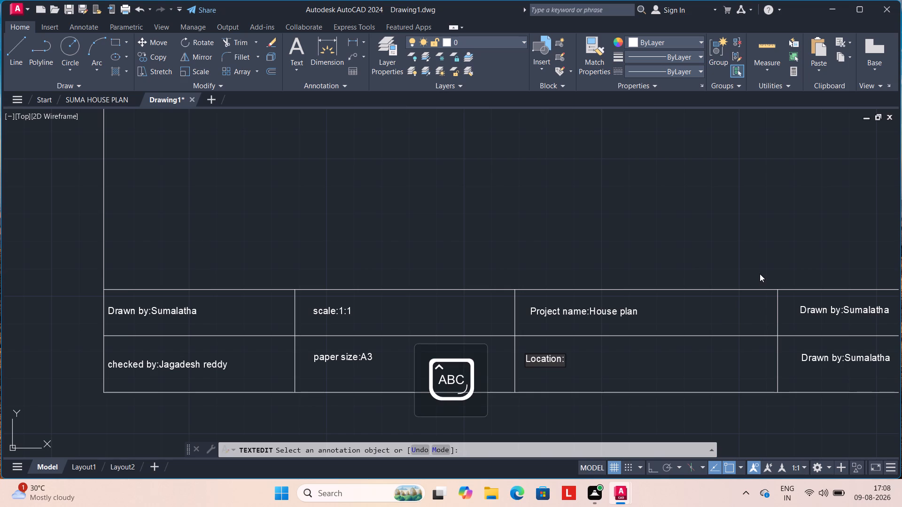
key(a)
text(mee)
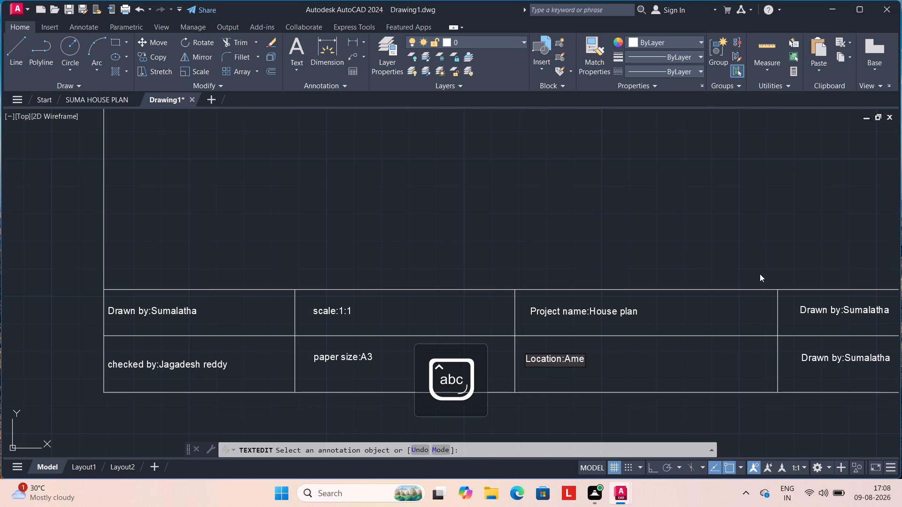
key(r)
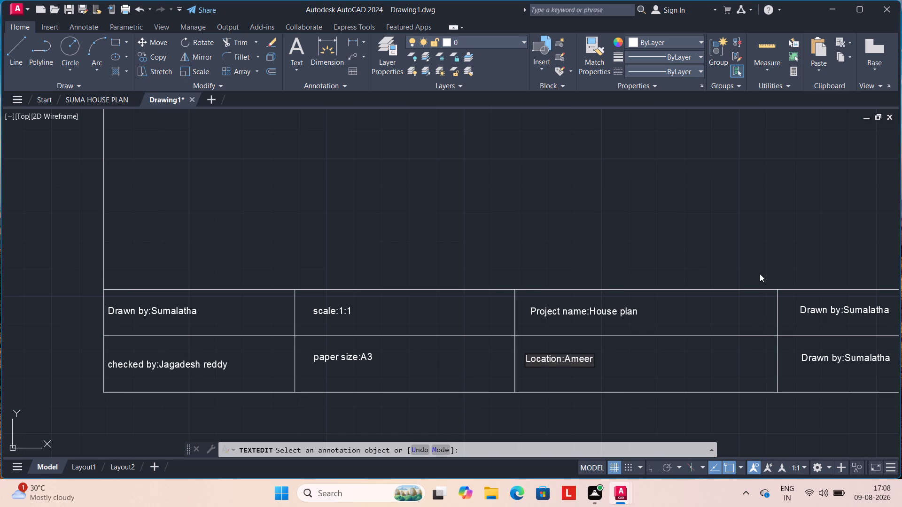
text(pet)
key(Return)
scroll(761, 273, down, 2)
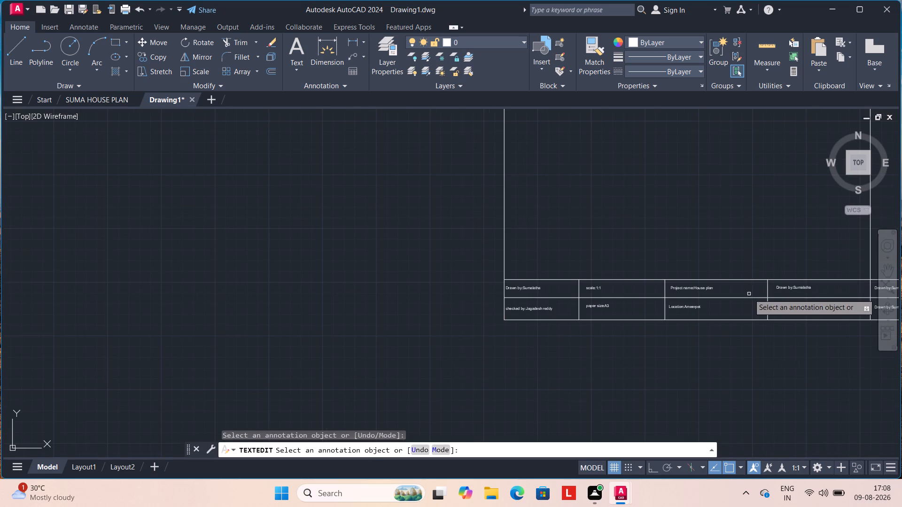
Replace the text in the title block's fourth column, upper cell, with "Project No:2".
middle_drag(755, 251, 568, 241)
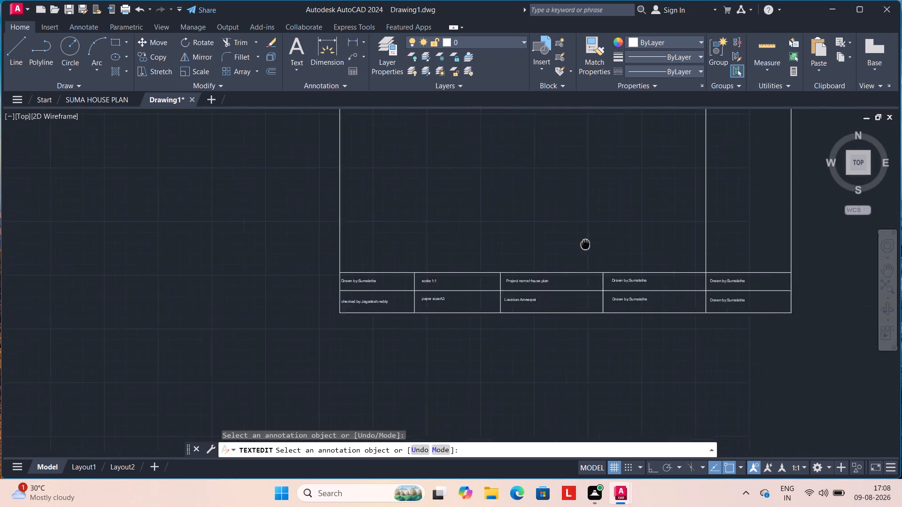
middle_drag(568, 241, 552, 241)
key(Escape)
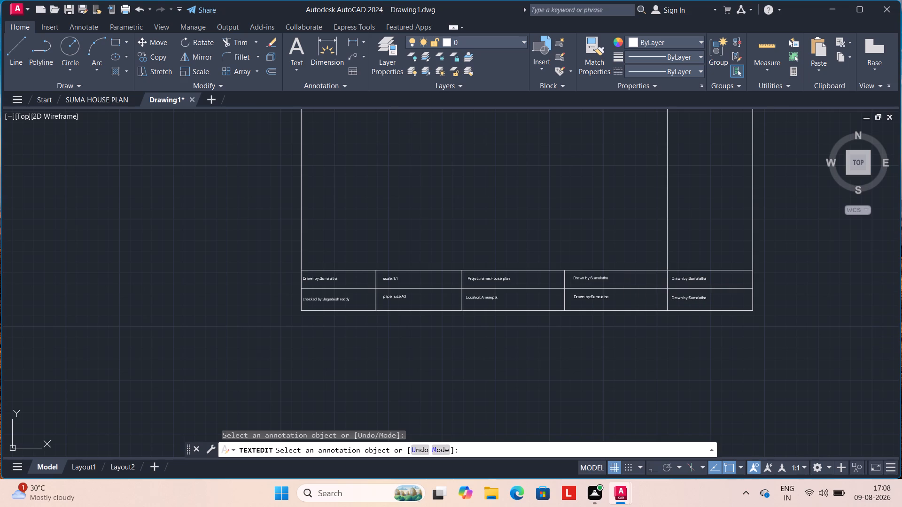
scroll(597, 289, up, 2)
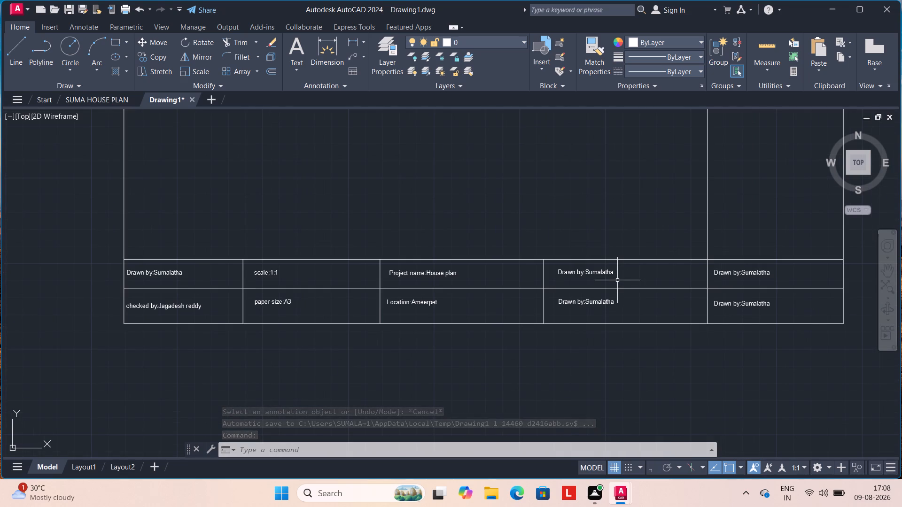
key(Escape)
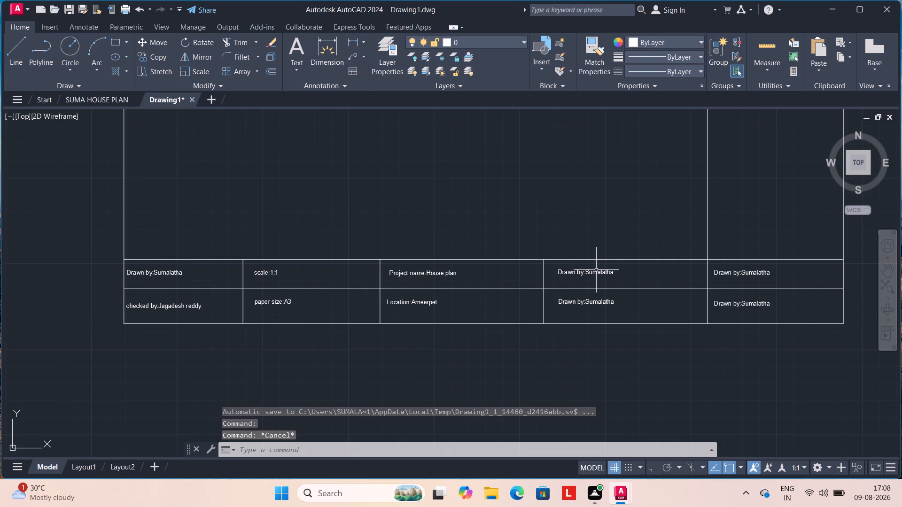
click(596, 270)
key(BackSpace)
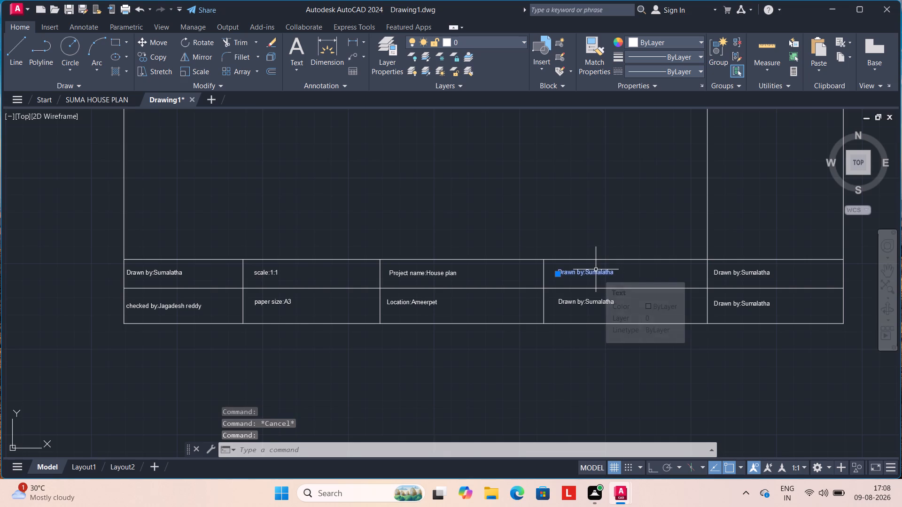
scroll(596, 269, up, 1)
double_click(599, 277)
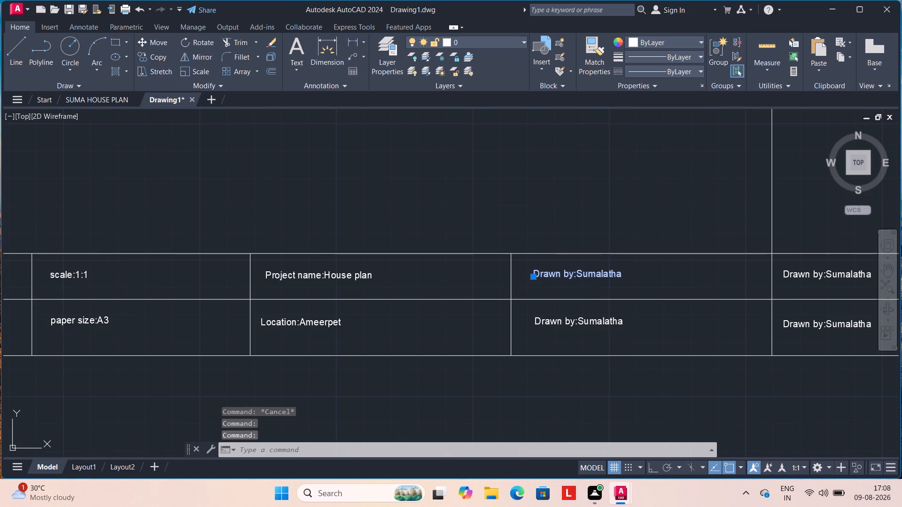
key(BackSpace)
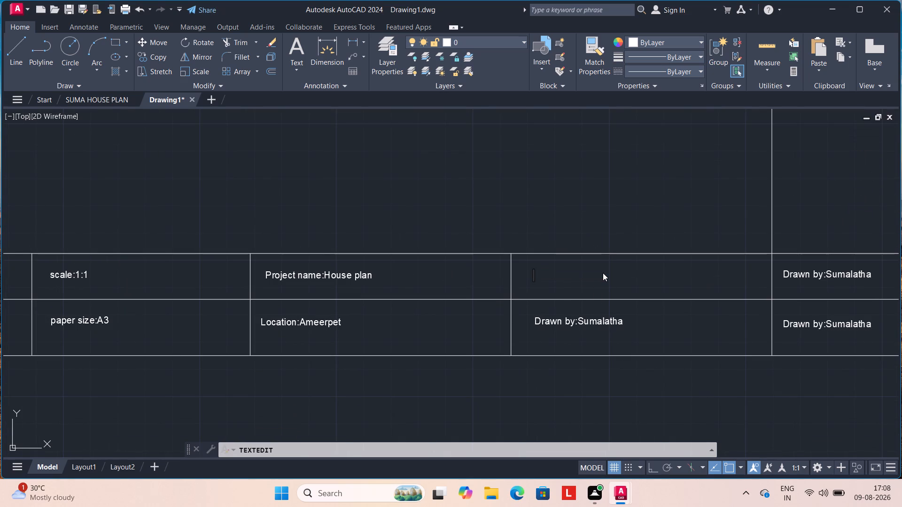
key(p)
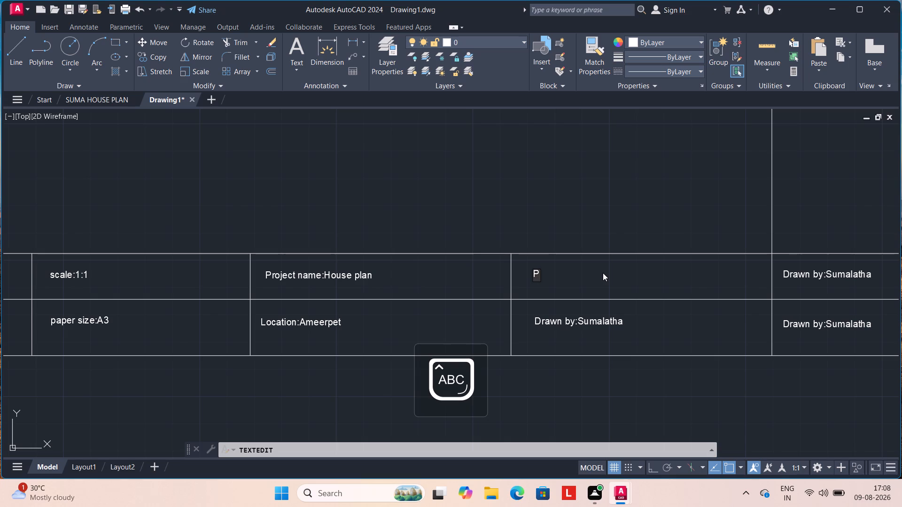
text(roject np)
key(BackSpace)
key(o)
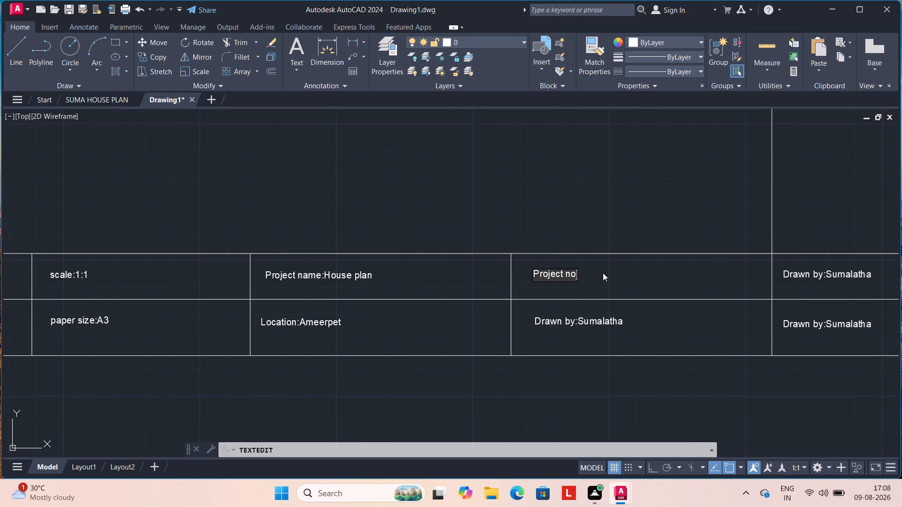
key(shift+colon)
key(BackSpace)
key(BackSpace)
key(BackSpace)
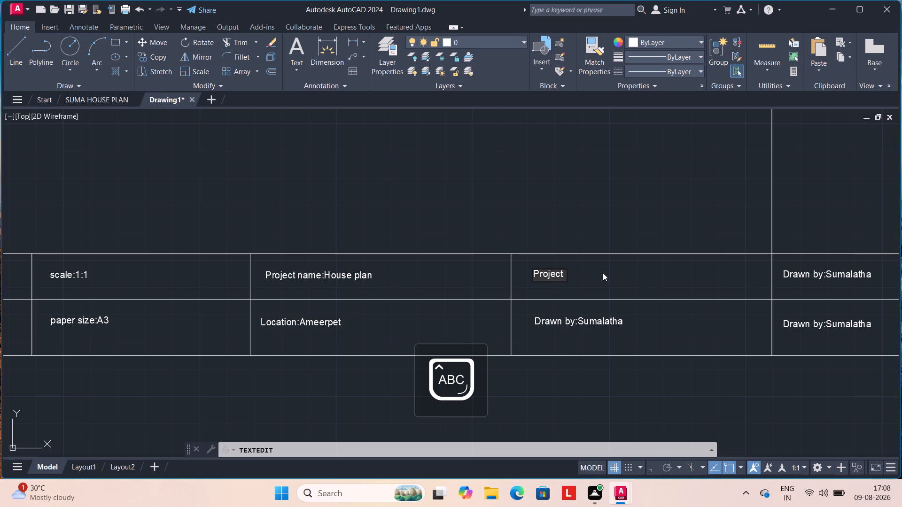
key(n)
key(o)
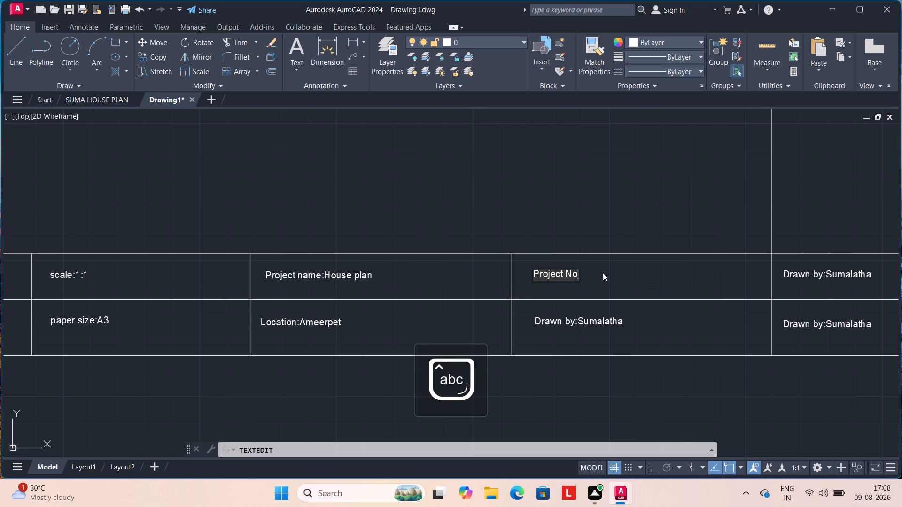
key(shift+colon)
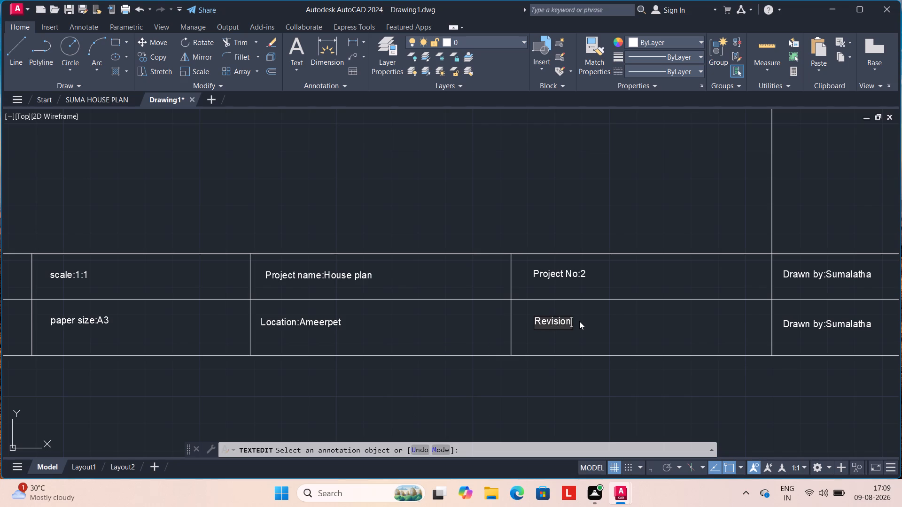
Replace the text in the title block's fourth column, lower cell, with "Revision:1".
key(shift+colon)
key(1)
key(Return)
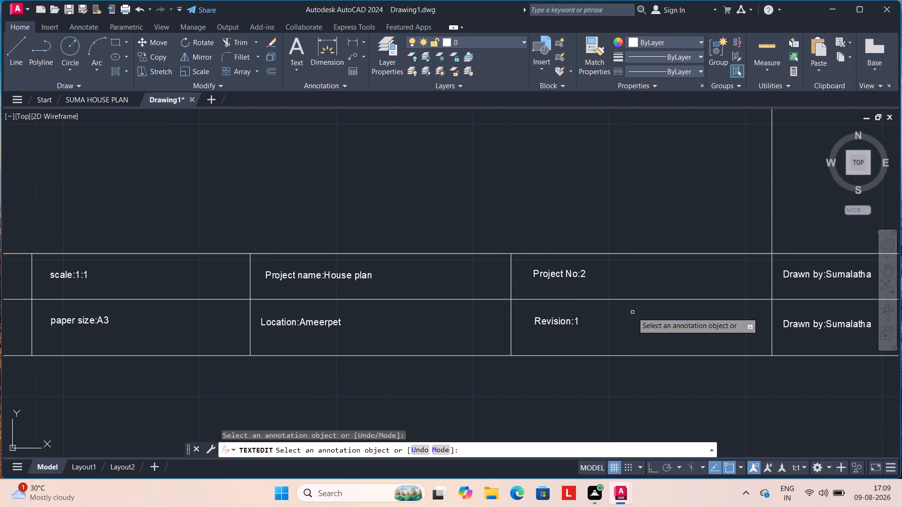
Replace the text in the title block's fifth column, upper cell, with "Date:09/08/2026".
middle_drag(735, 289, 735, 289)
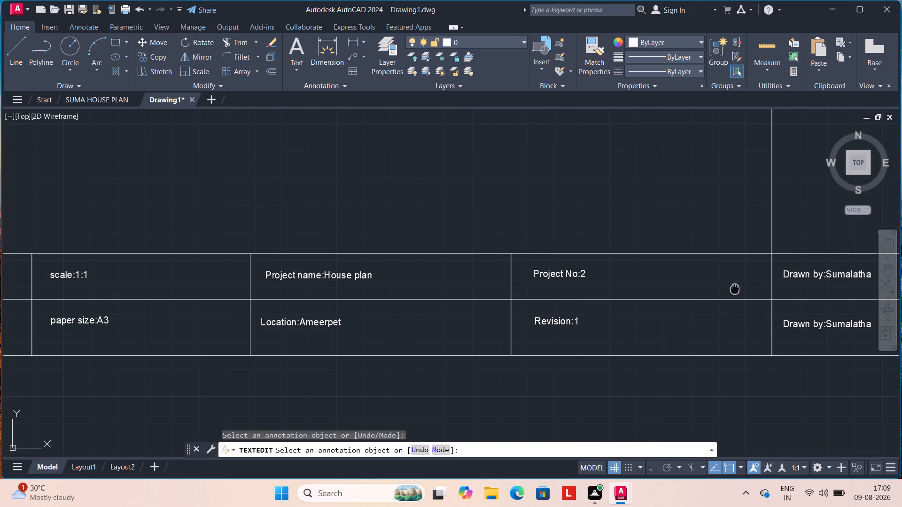
middle_drag(735, 289, 489, 280)
double_click(596, 265)
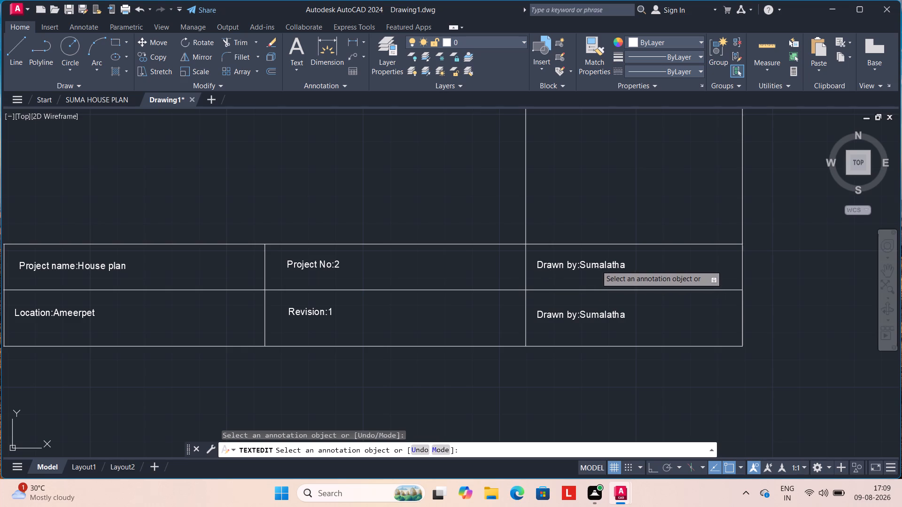
key(BackSpace)
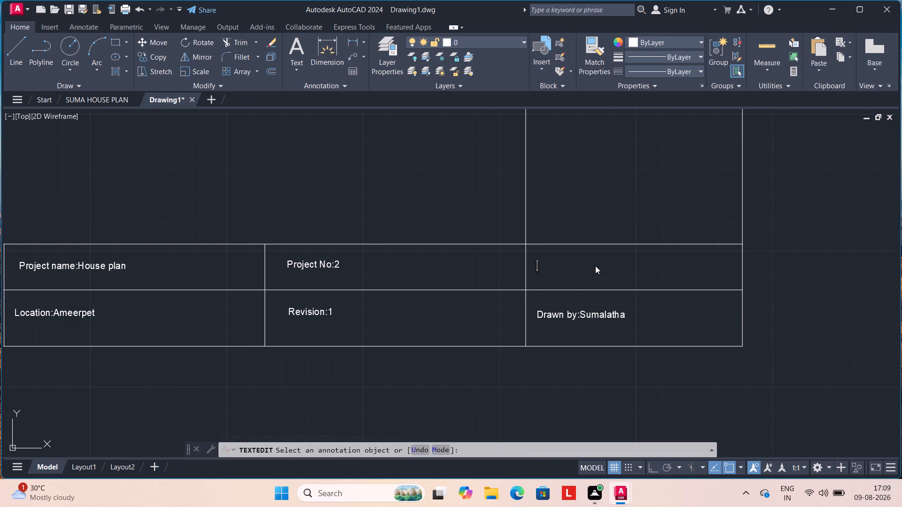
key(d)
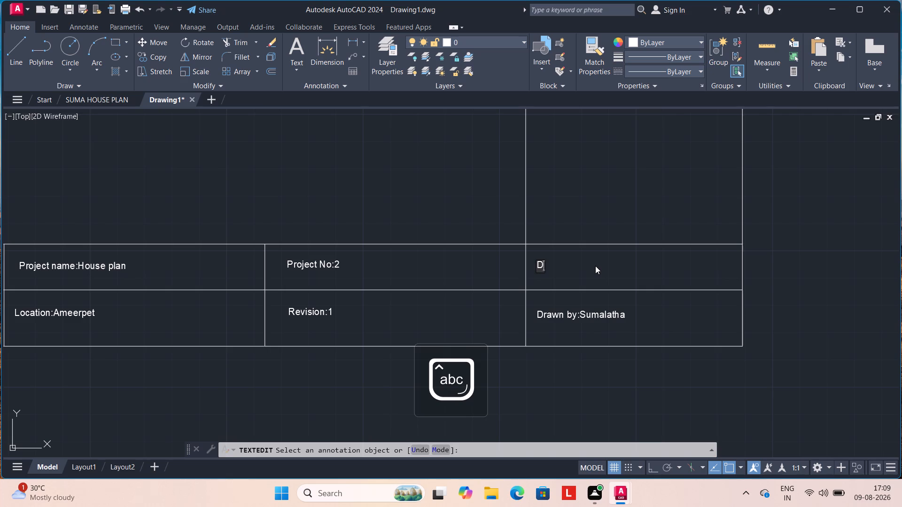
text(ate)
key(shift+colon)
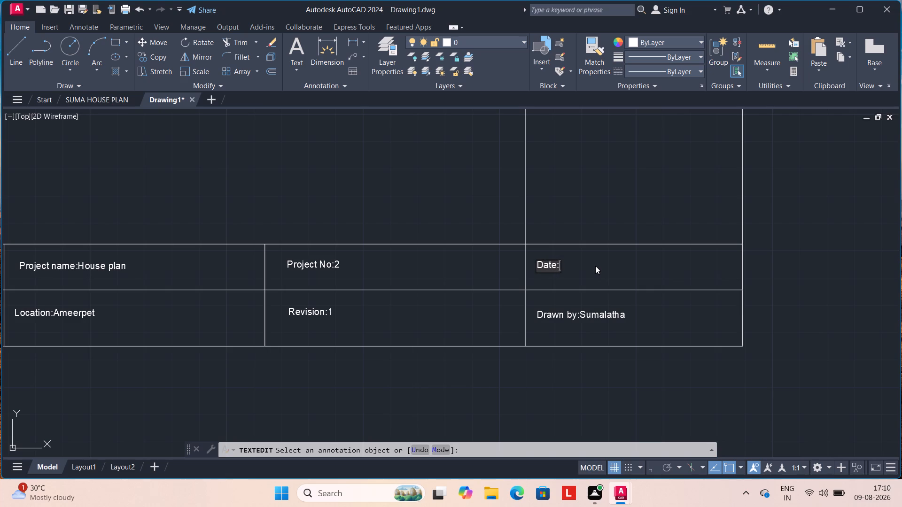
text(09)
key(slash)
text(08)
key(slash)
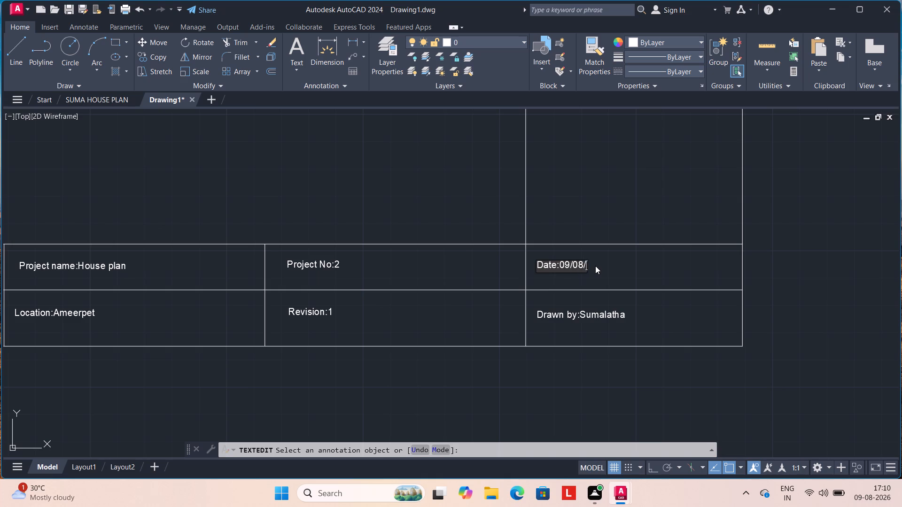
text(2026)
key(Return)
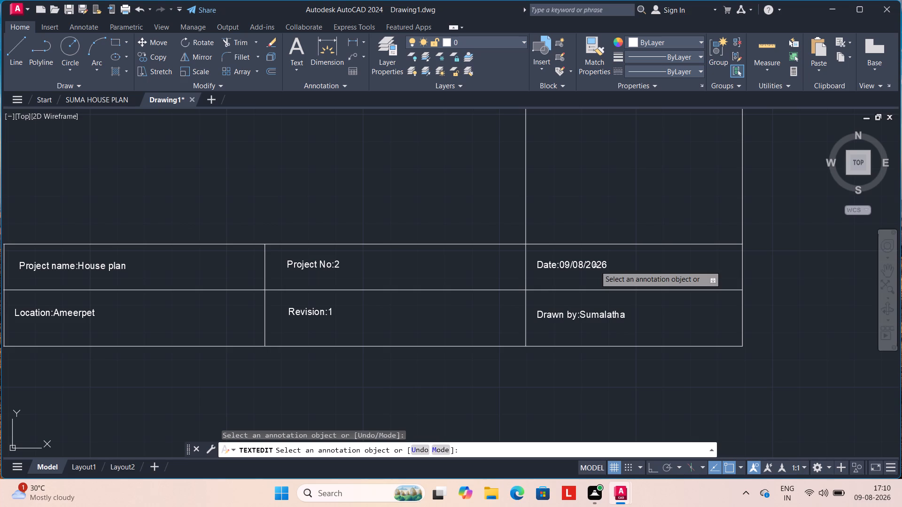
Replace the text in the title block's fifth column, lower cell, with "Sign:".
click(598, 316)
click(598, 316)
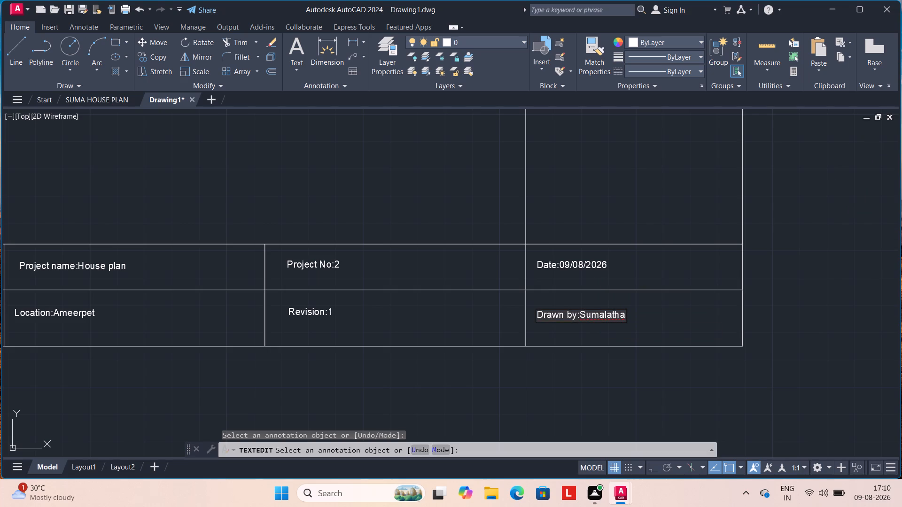
key(BackSpace)
key(BackSpace)
key(BackSpace)
key(BackSpace)
key(BackSpace)
key(BackSpace)
key(BackSpace)
key(BackSpace)
key(BackSpace)
key(BackSpace)
key(BackSpace)
key(BackSpace)
key(BackSpace)
key(BackSpace)
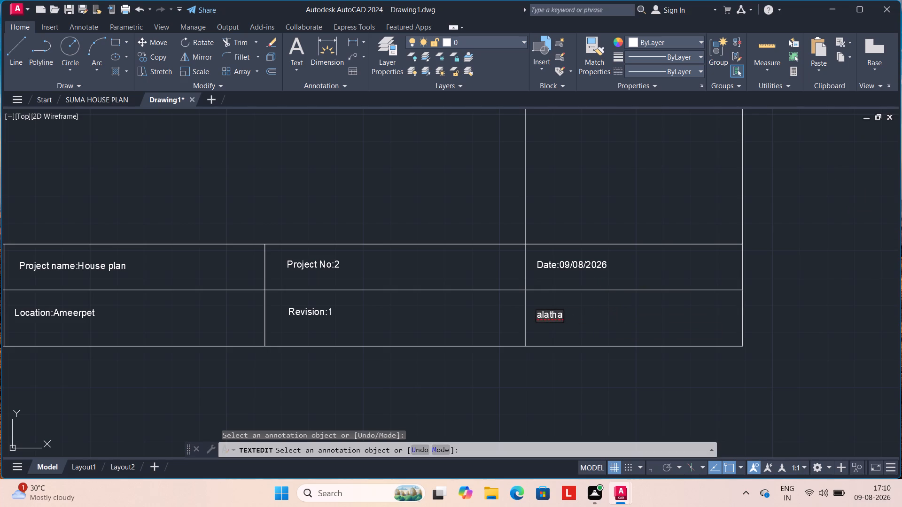
click(561, 315)
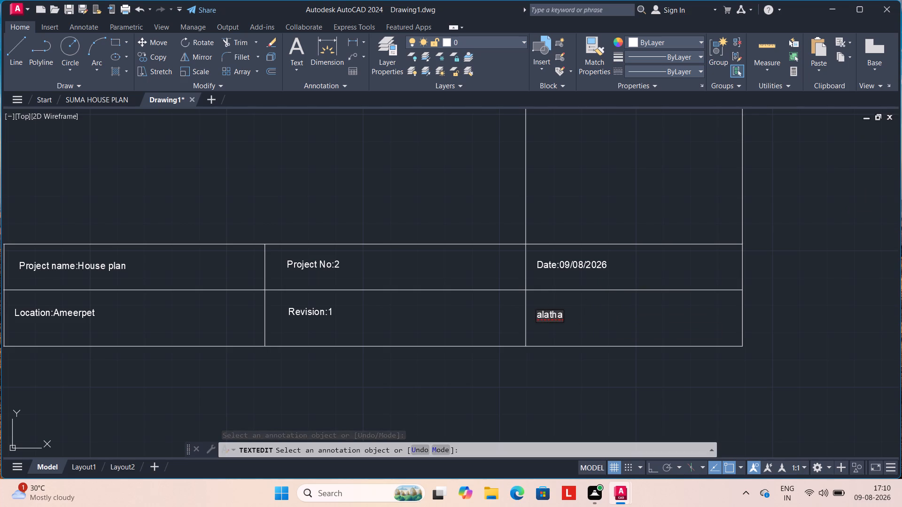
key(BackSpace)
key(BackSpace)
key(BackSpace)
key(BackSpace)
key(BackSpace)
key(BackSpace)
key(BackSpace)
key(BackSpace)
key(BackSpace)
key(BackSpace)
key(BackSpace)
key(BackSpace)
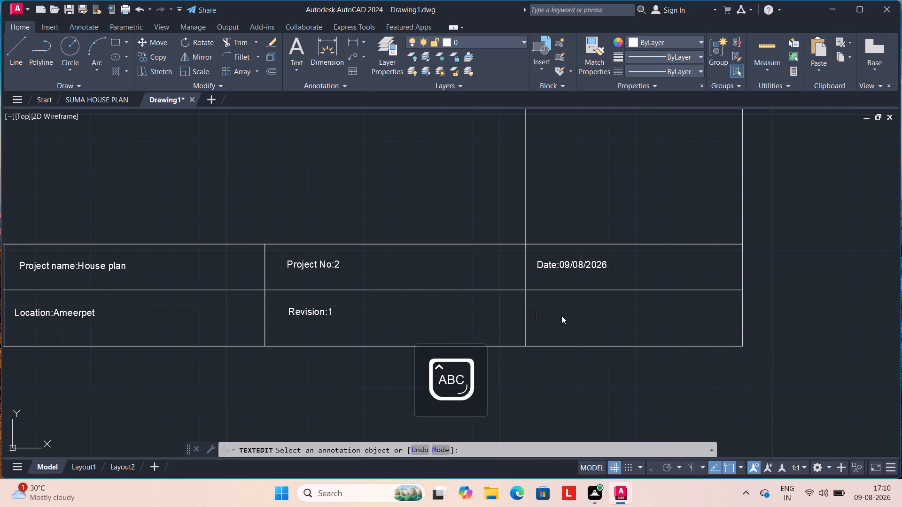
key(s)
text(IGN)
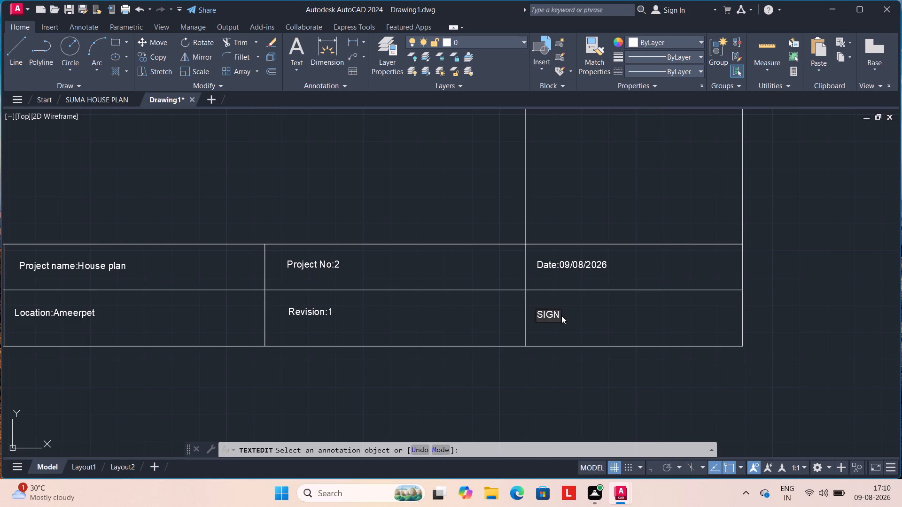
key(BackSpace)
key(BackSpace)
key(BackSpace)
key(i)
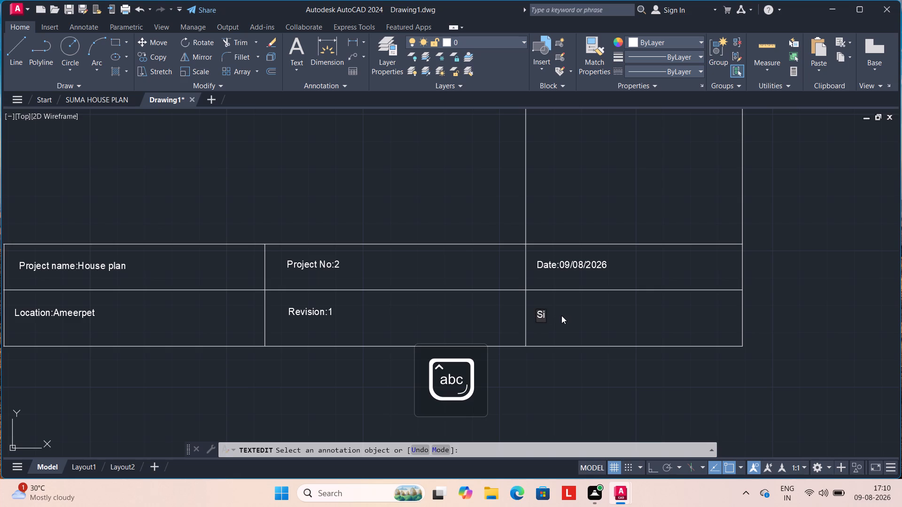
text(gn)
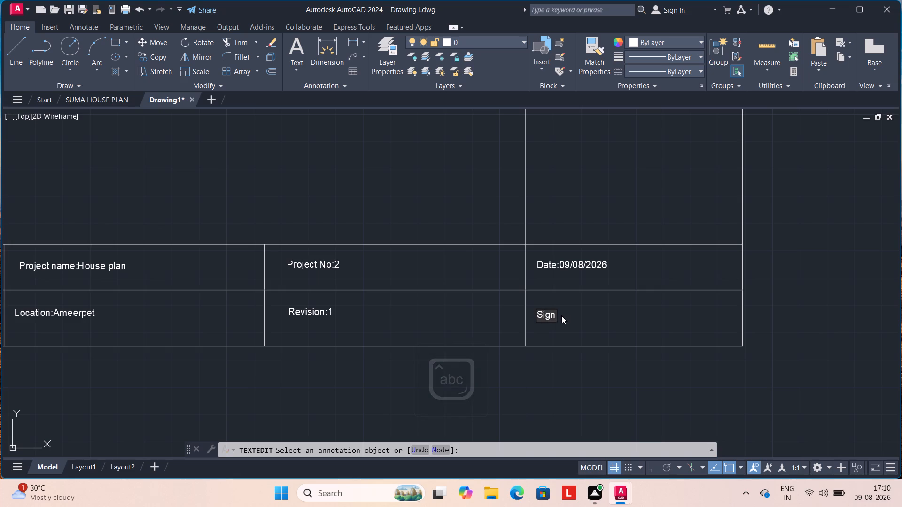
key(shift+colon)
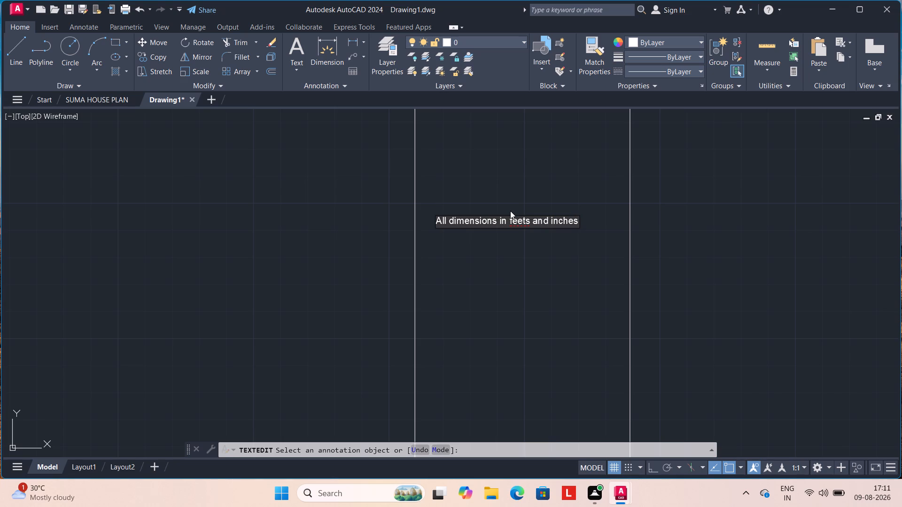
Complete the note in the sheet's tall side column so it reads "All dimensions in feets and inches".
key(Return)
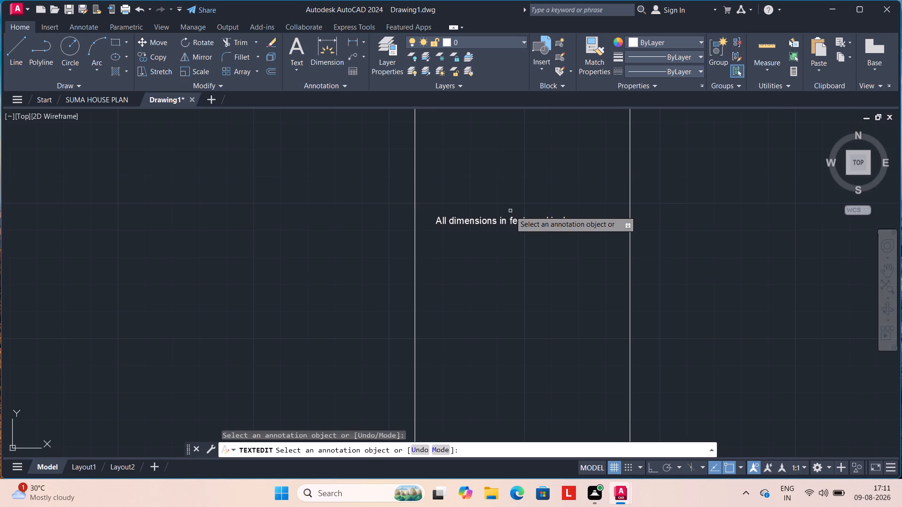
key(Escape)
Examine the dimensions note in the side column and how it sits within the whole sheet.
scroll(472, 113, down, 3)
middle_drag(483, 130, 464, 185)
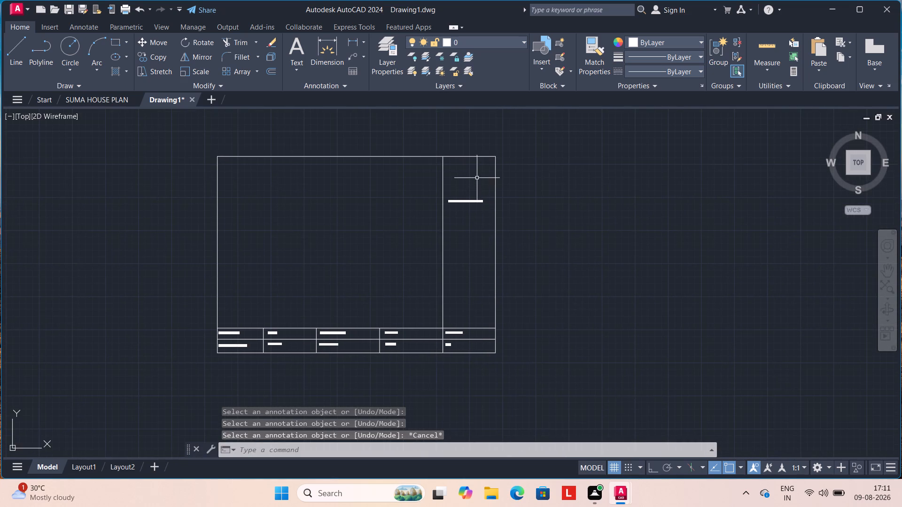
scroll(477, 178, up, 3)
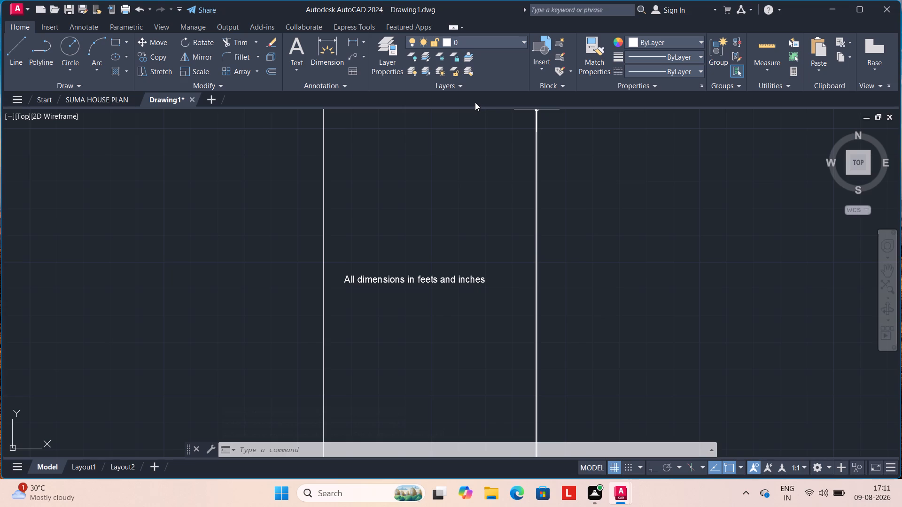
scroll(488, 104, down, 5)
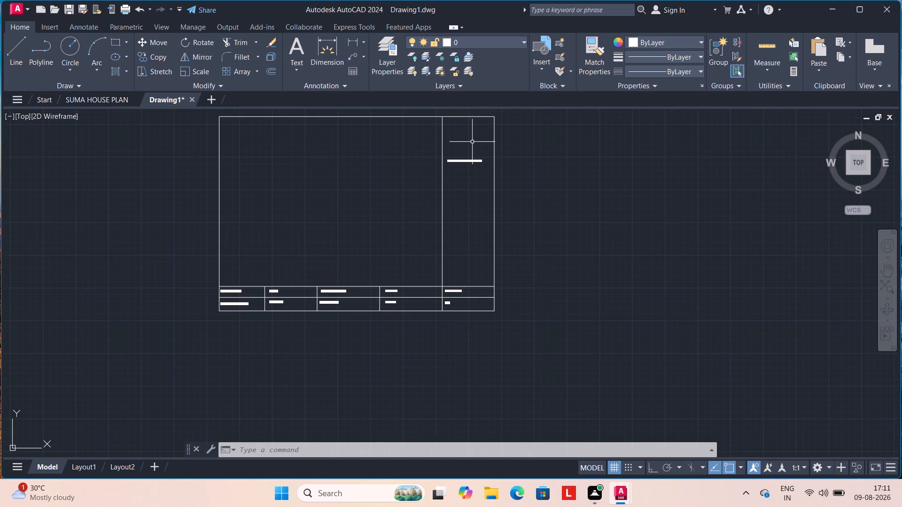
scroll(472, 142, up, 2)
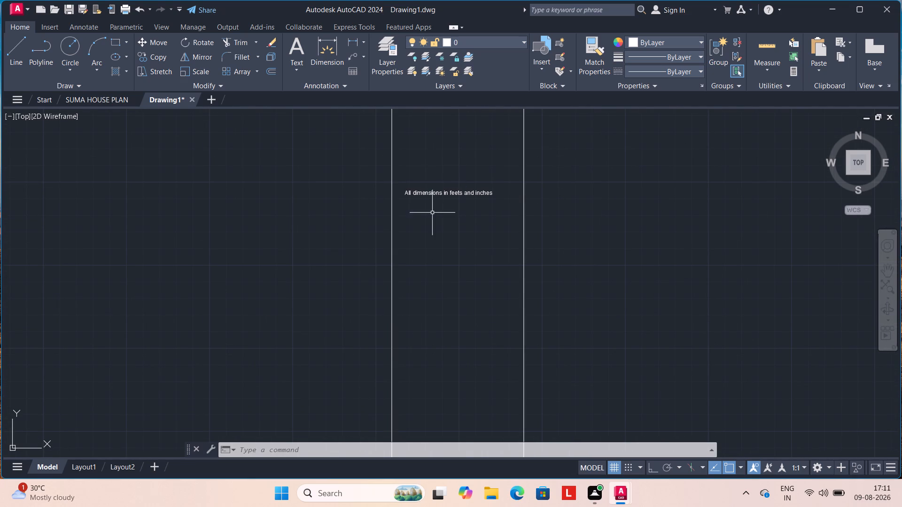
click(454, 195)
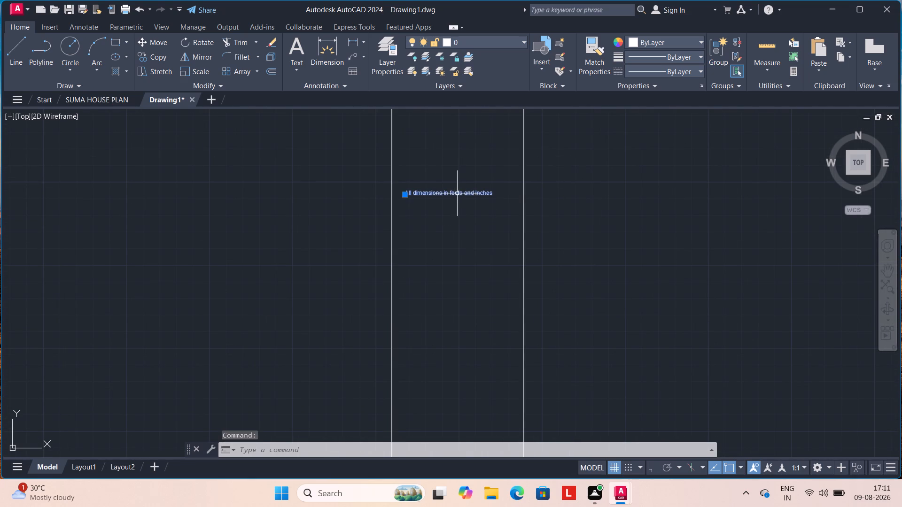
scroll(509, 171, down, 1)
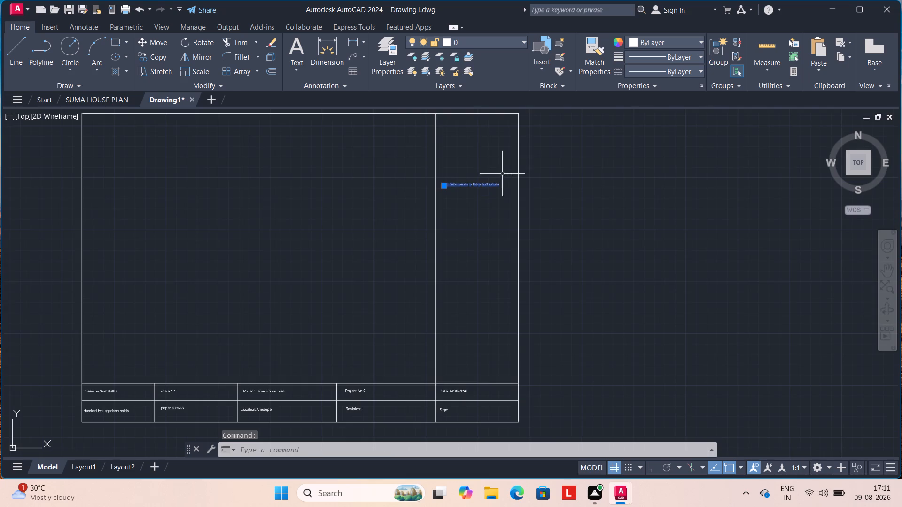
scroll(500, 175, down, 1)
scroll(495, 177, up, 1)
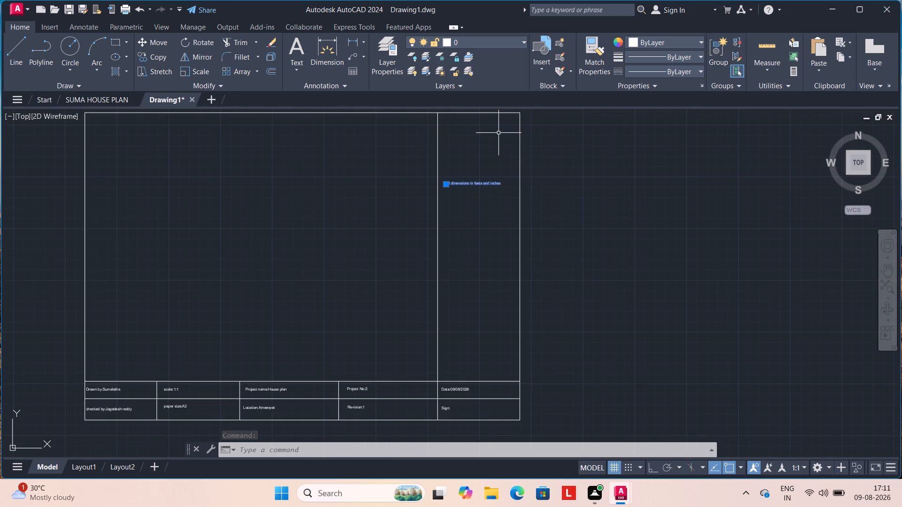
key(Escape)
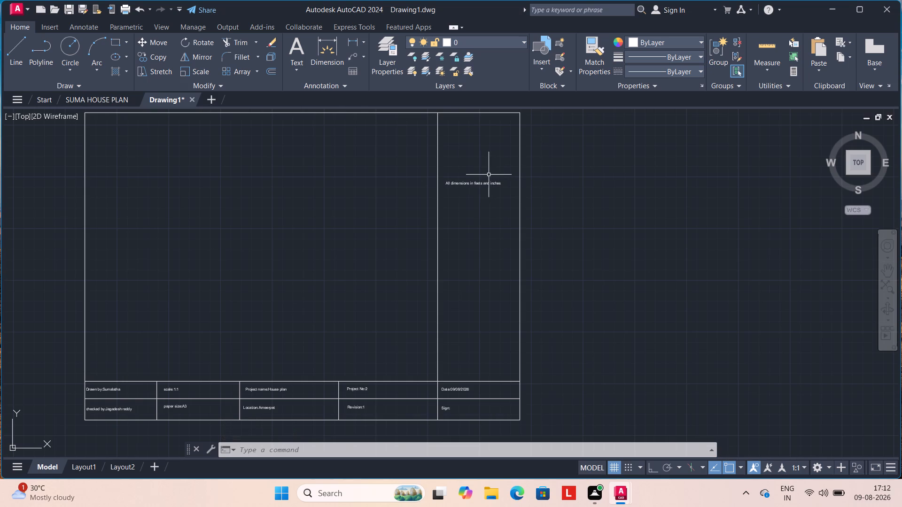
click(474, 184)
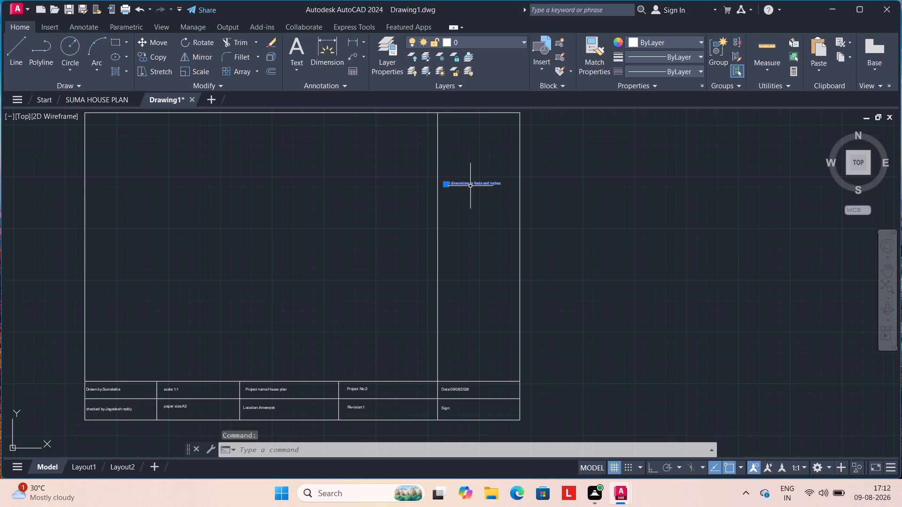
key(Escape)
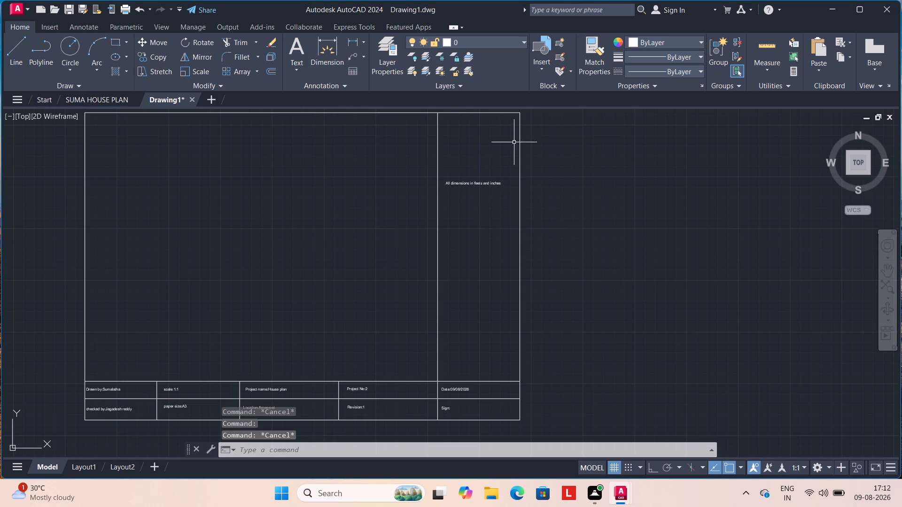
scroll(469, 232, up, 1)
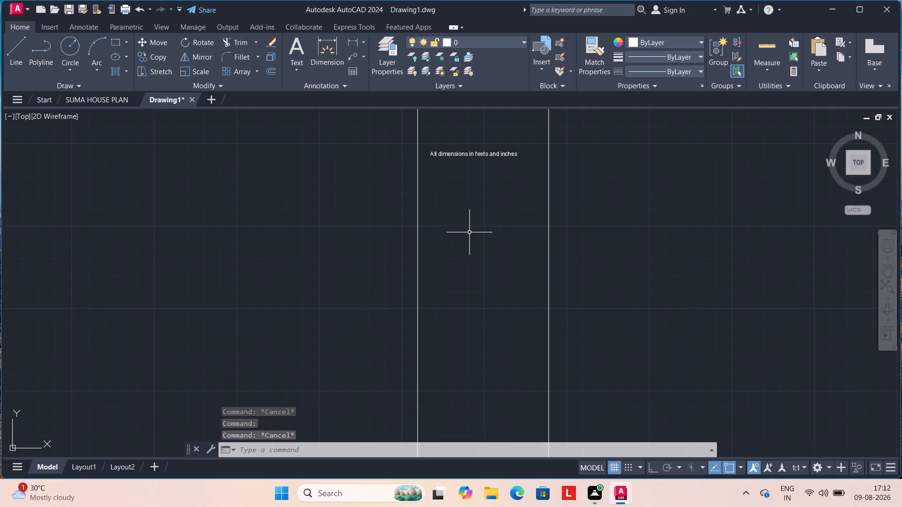
scroll(471, 232, down, 1)
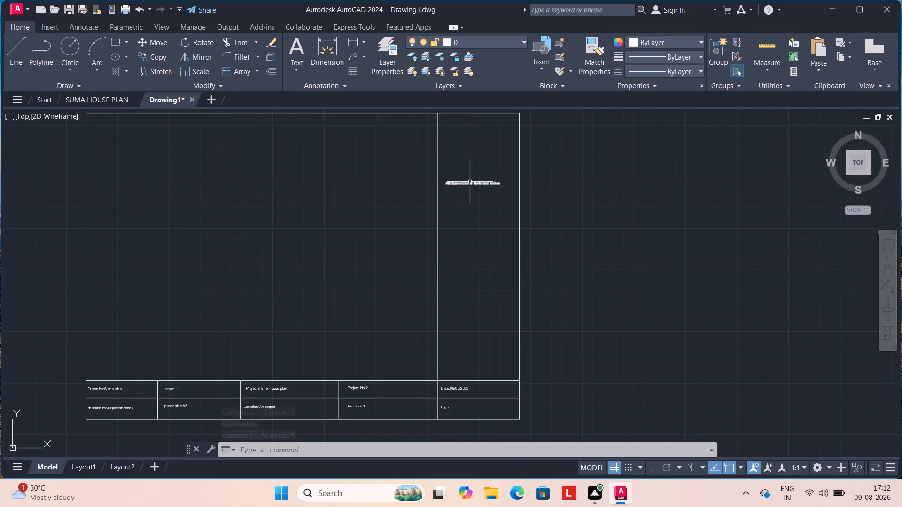
Change the colour of the side-column dimensions note and all ten title block texts to red.
click(471, 182)
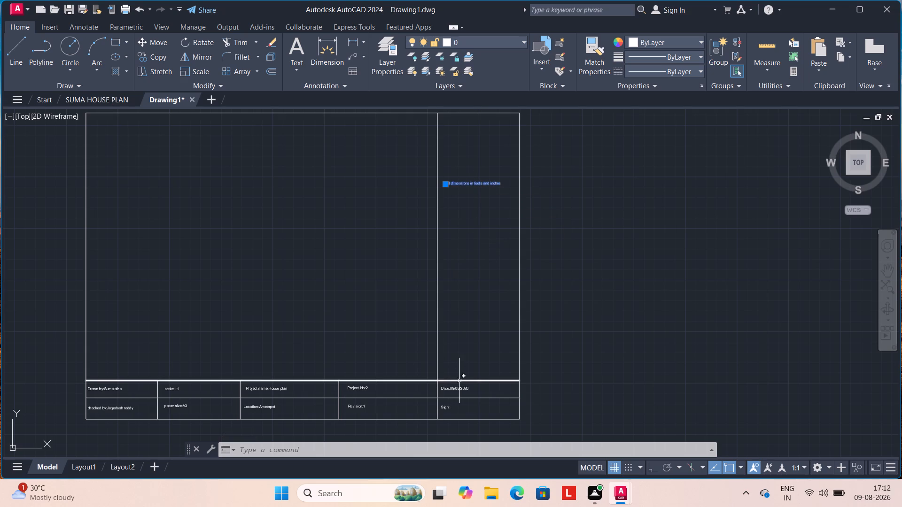
click(449, 389)
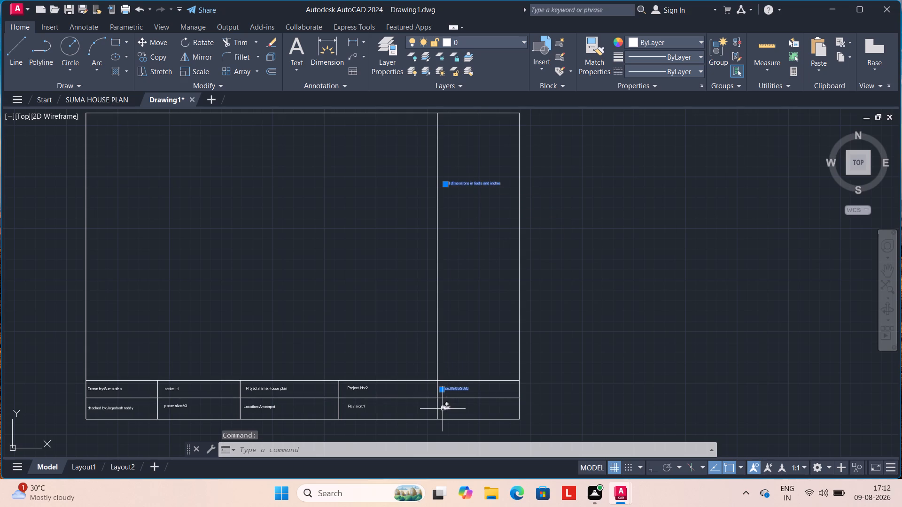
click(443, 409)
click(353, 407)
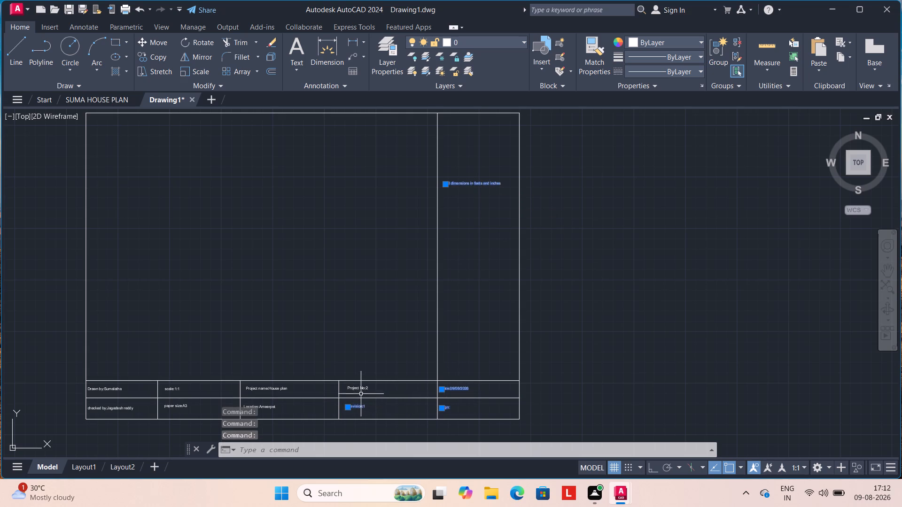
click(359, 387)
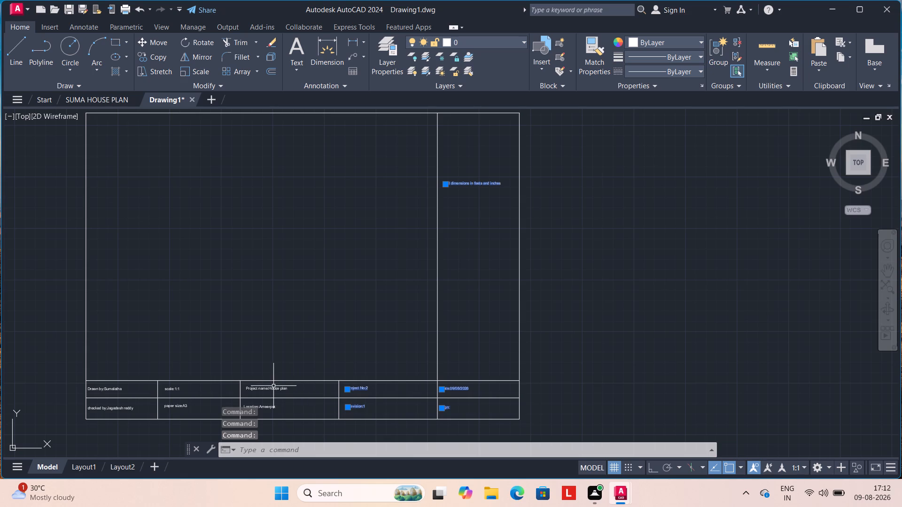
click(272, 388)
click(268, 407)
drag(177, 385, 177, 392)
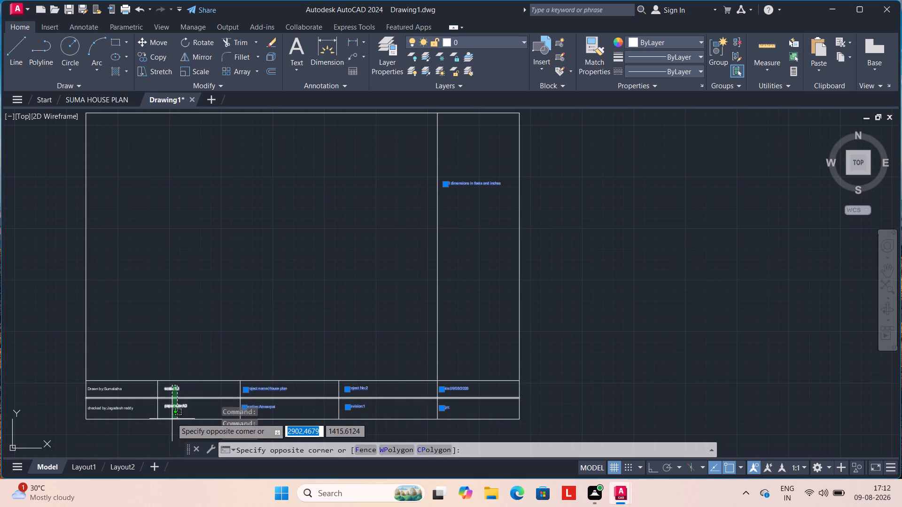
key(Escape)
click(179, 385)
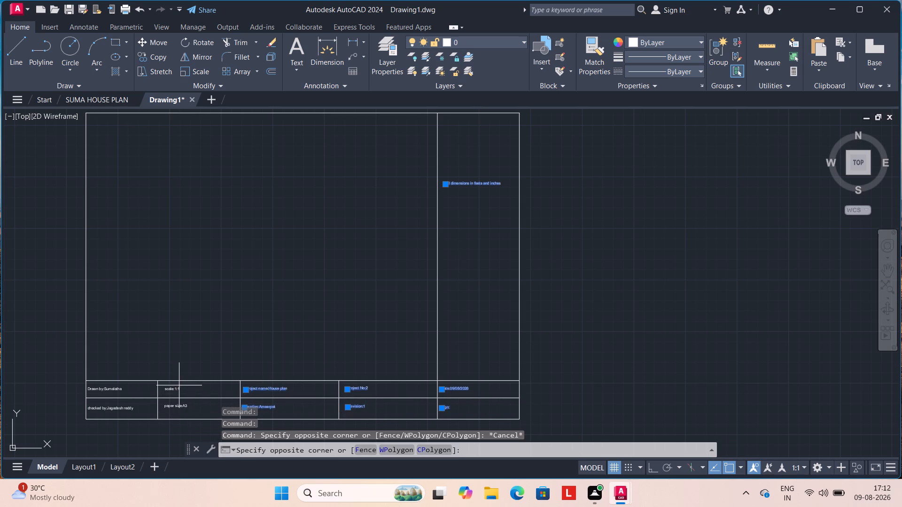
click(176, 391)
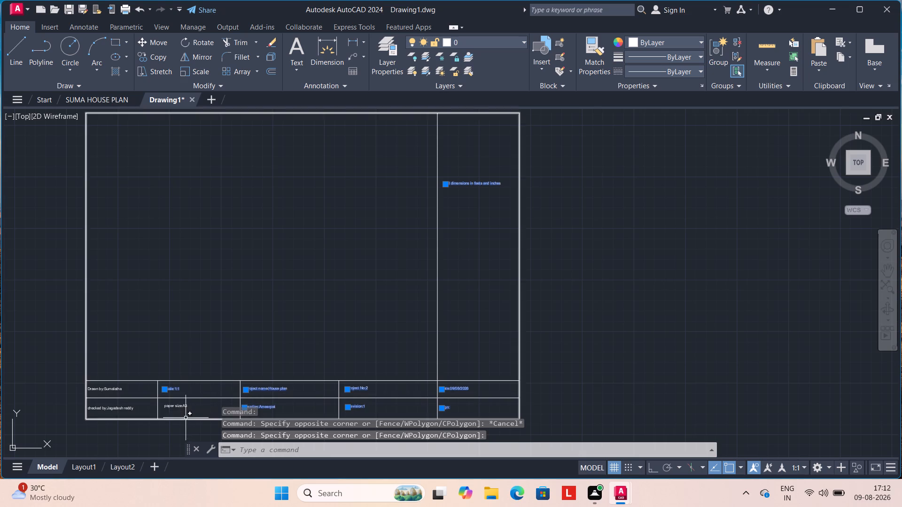
click(180, 406)
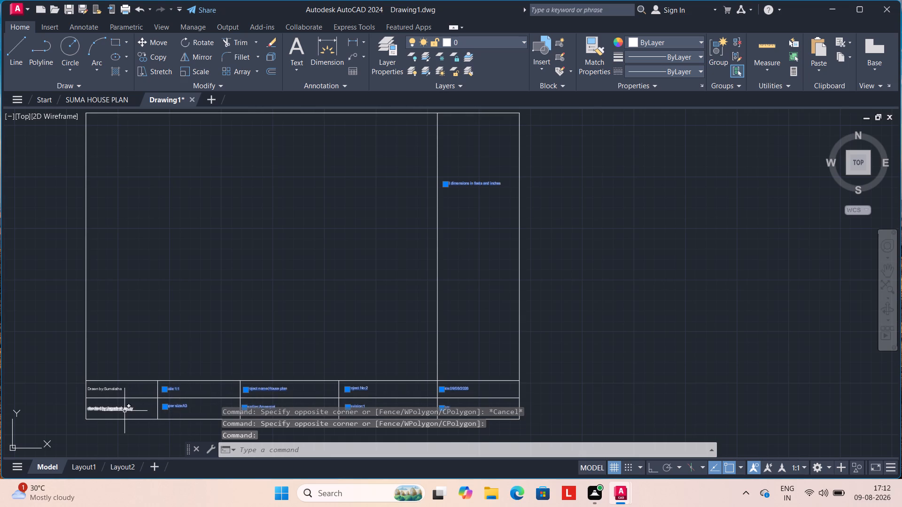
click(124, 411)
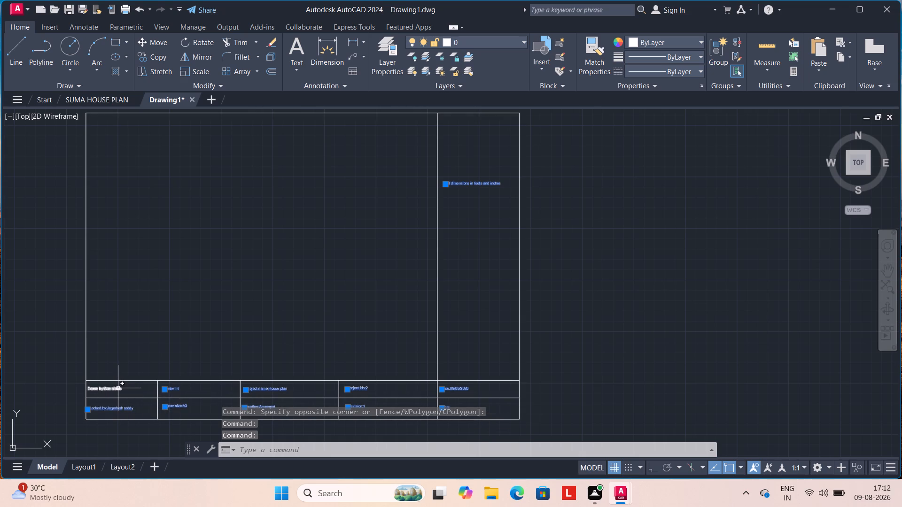
click(118, 388)
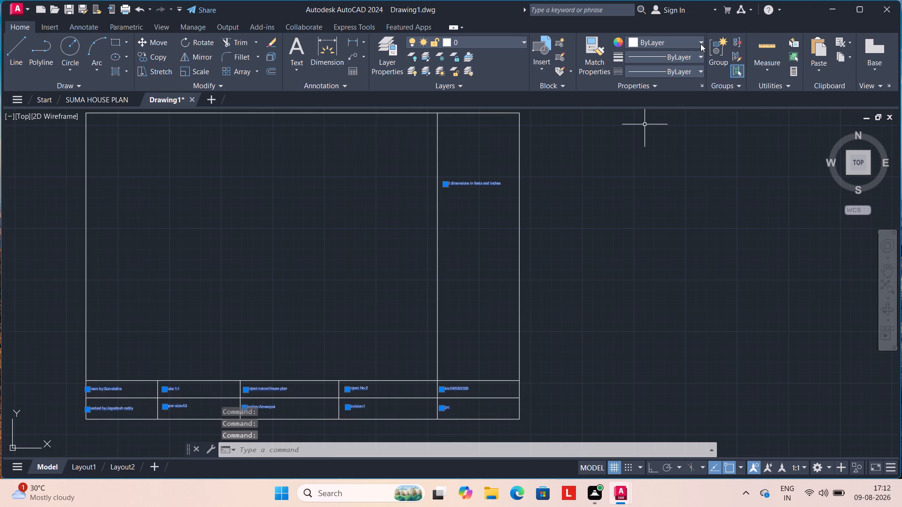
click(700, 41)
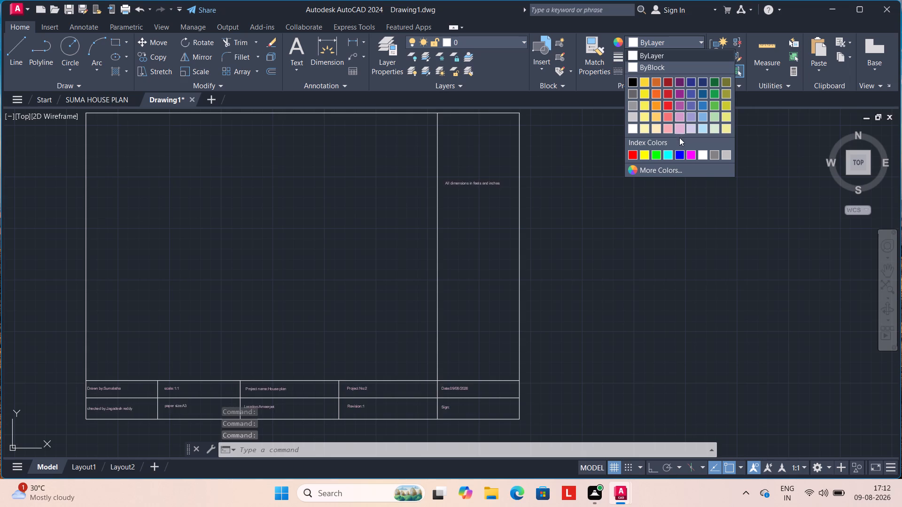
click(633, 153)
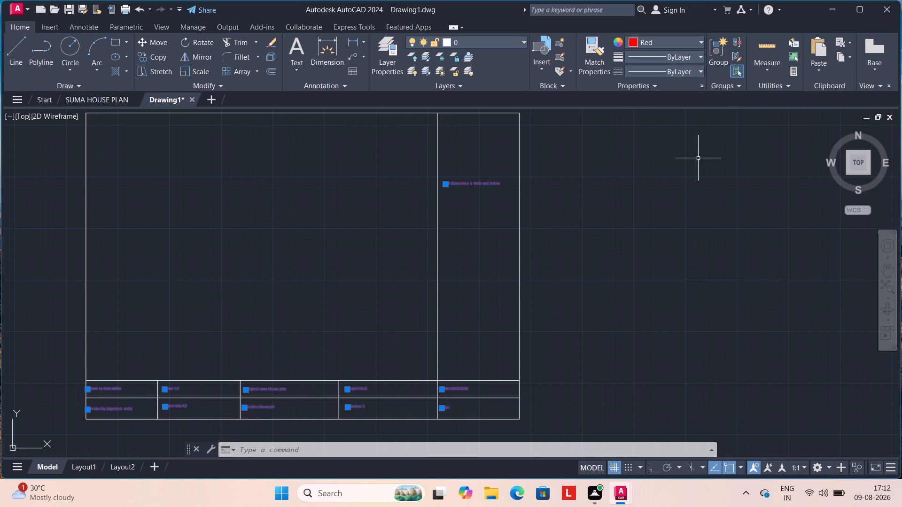
key(Return)
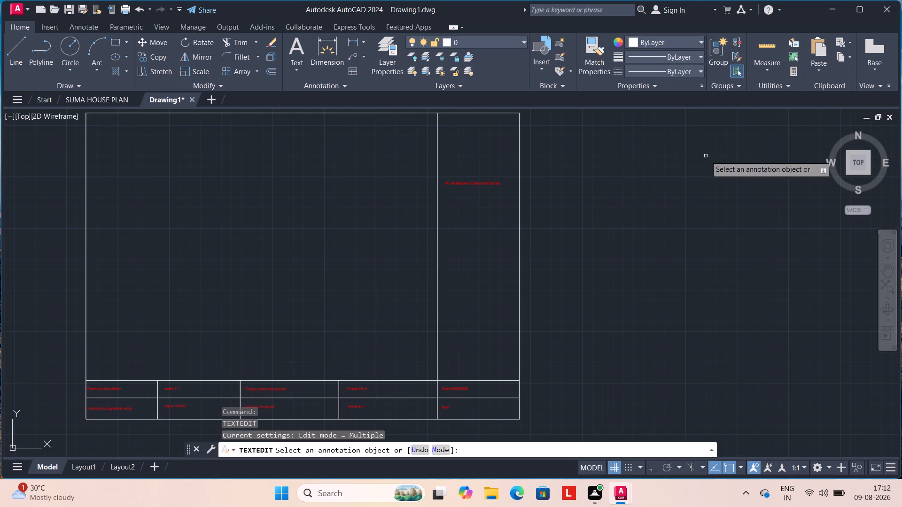
key(Escape)
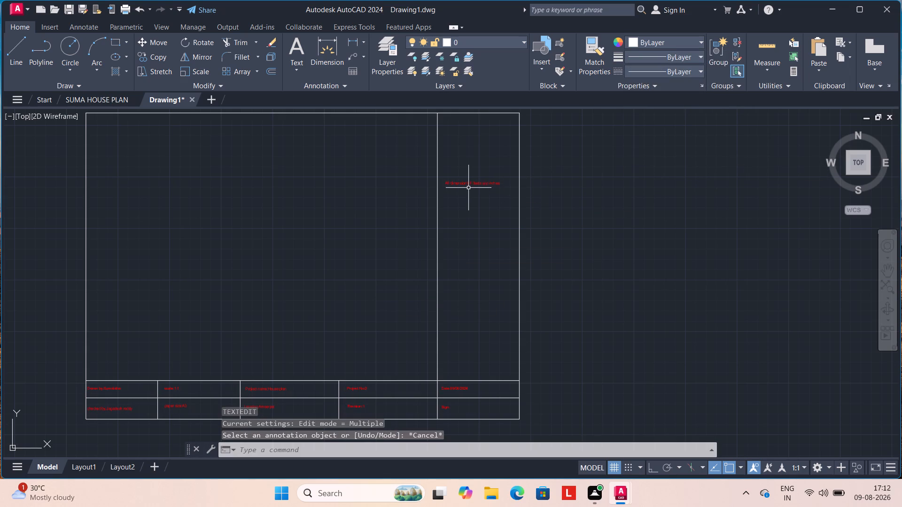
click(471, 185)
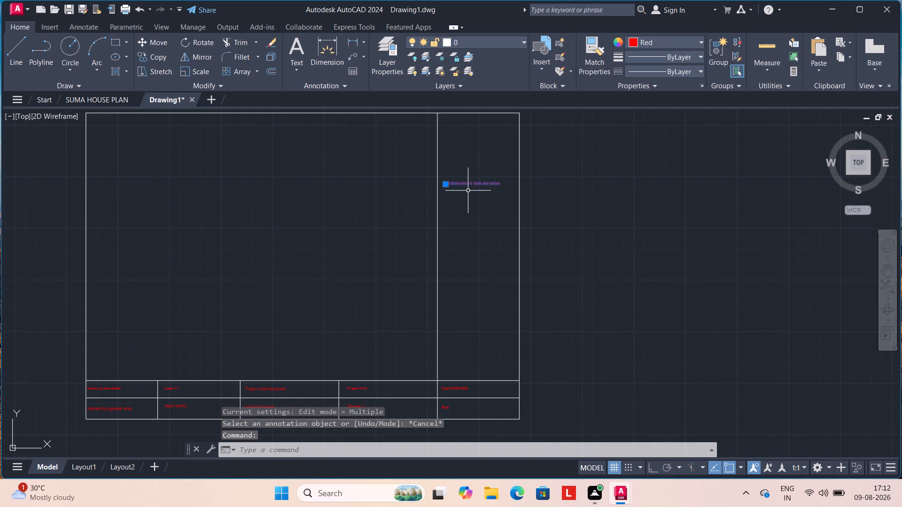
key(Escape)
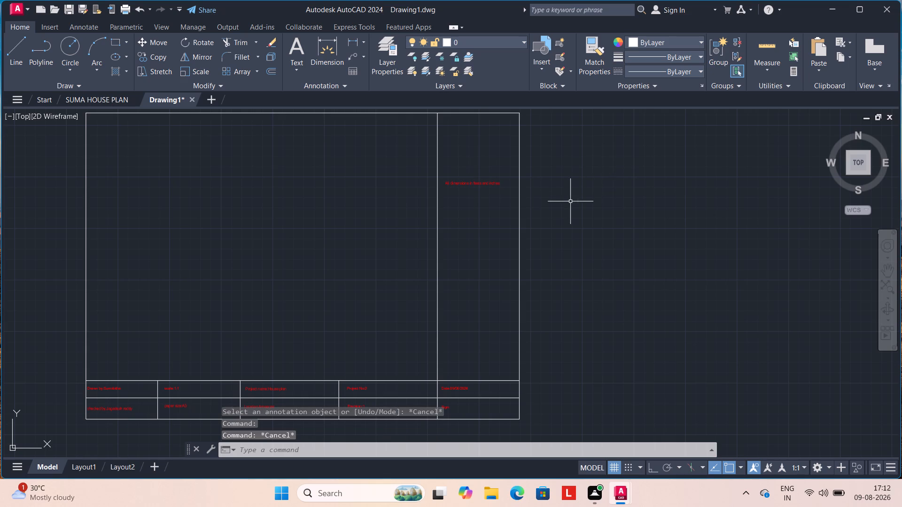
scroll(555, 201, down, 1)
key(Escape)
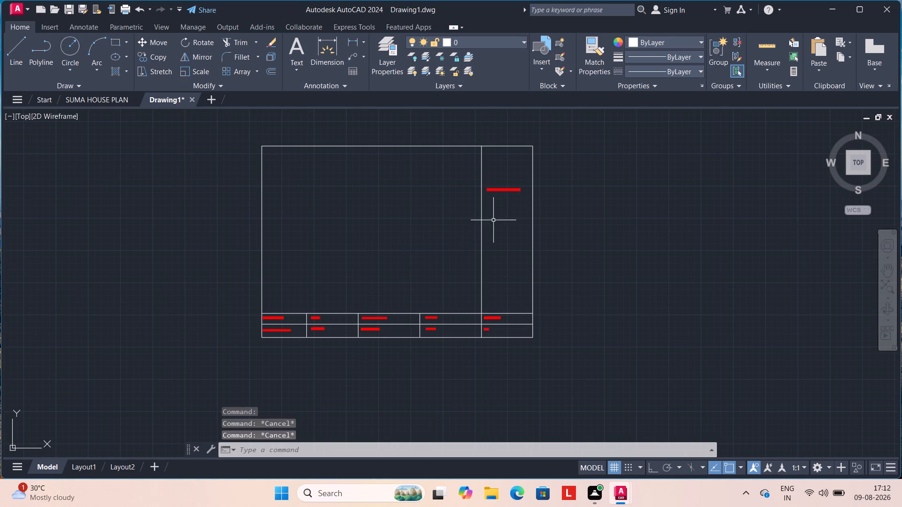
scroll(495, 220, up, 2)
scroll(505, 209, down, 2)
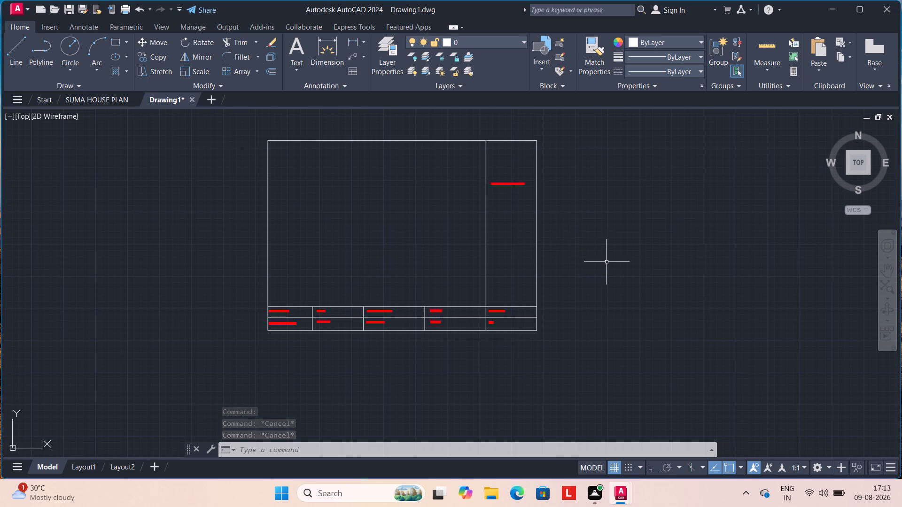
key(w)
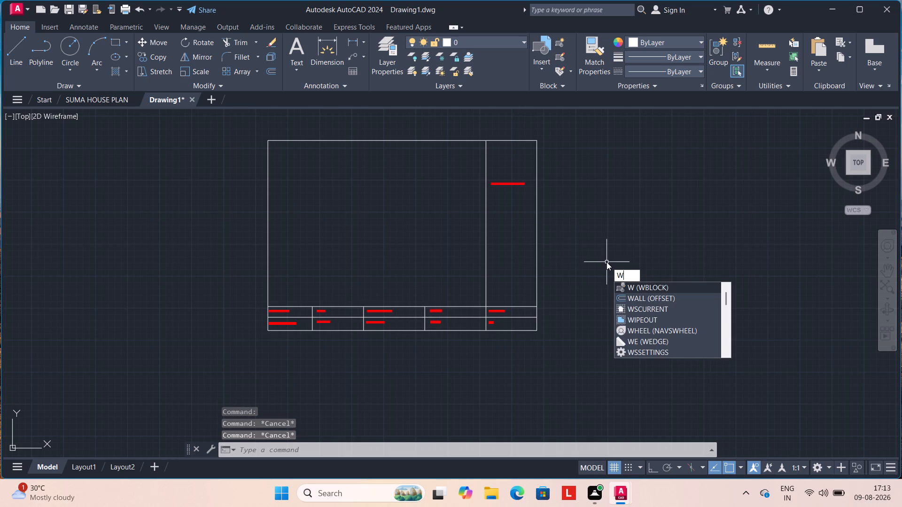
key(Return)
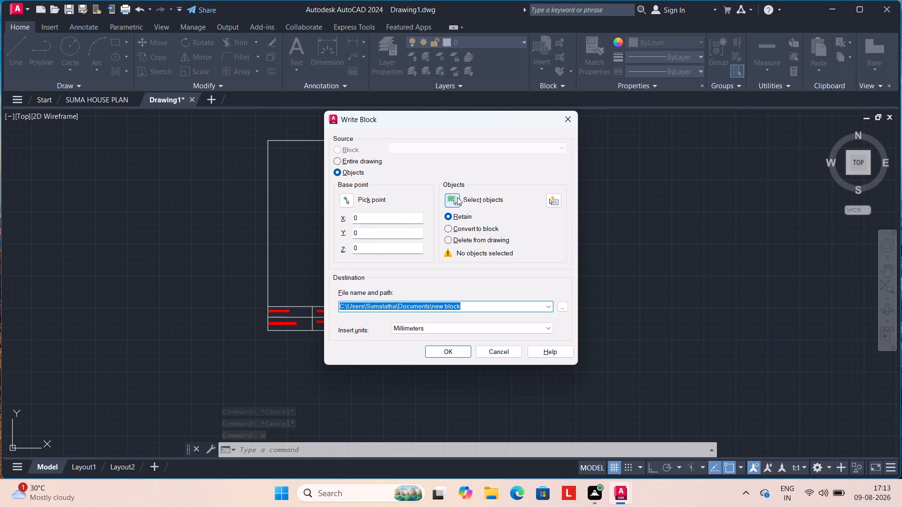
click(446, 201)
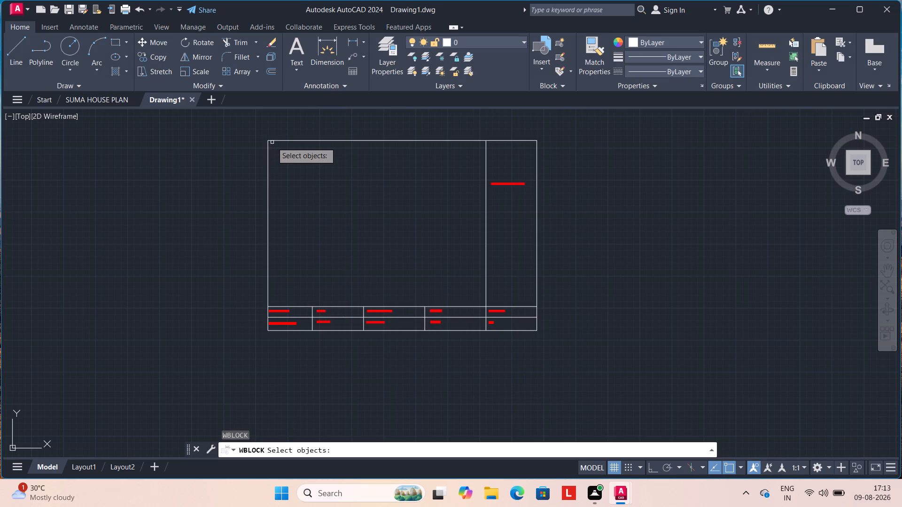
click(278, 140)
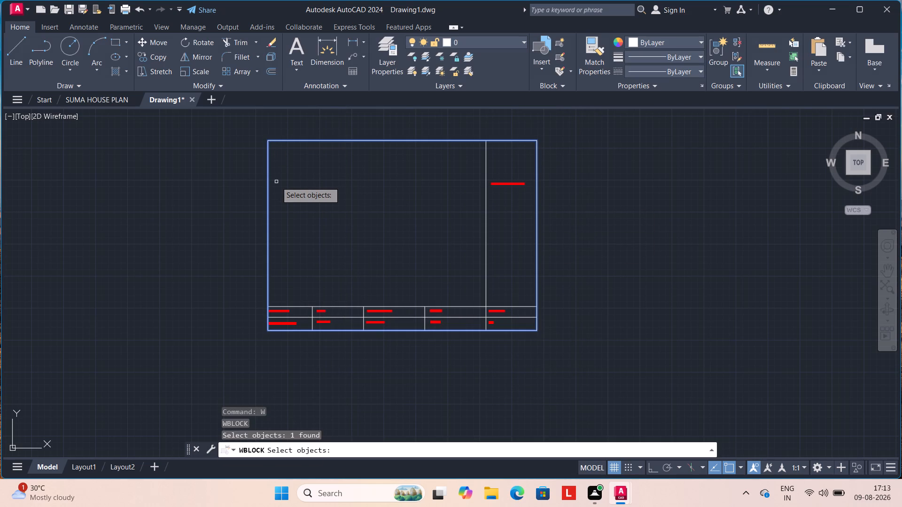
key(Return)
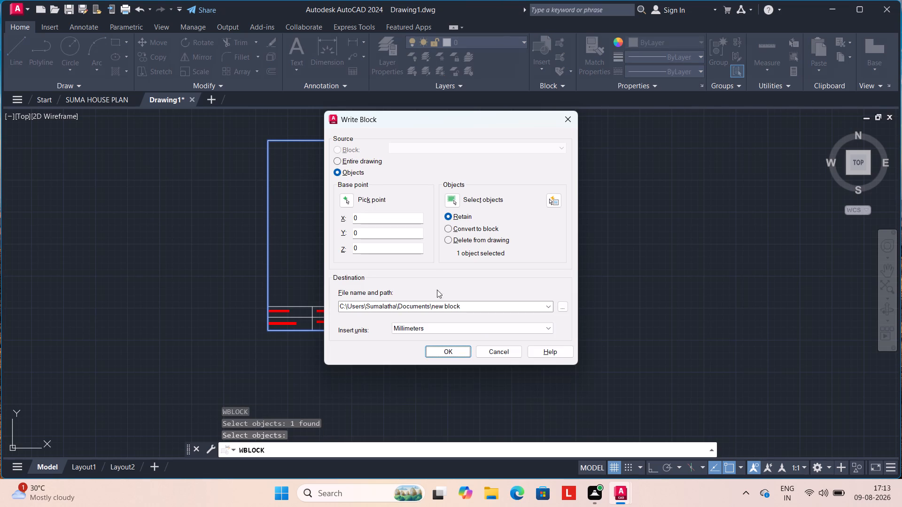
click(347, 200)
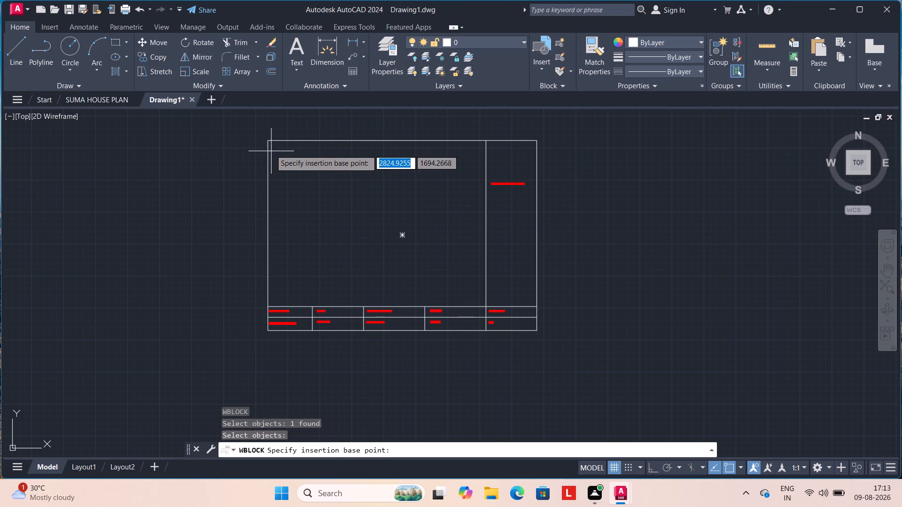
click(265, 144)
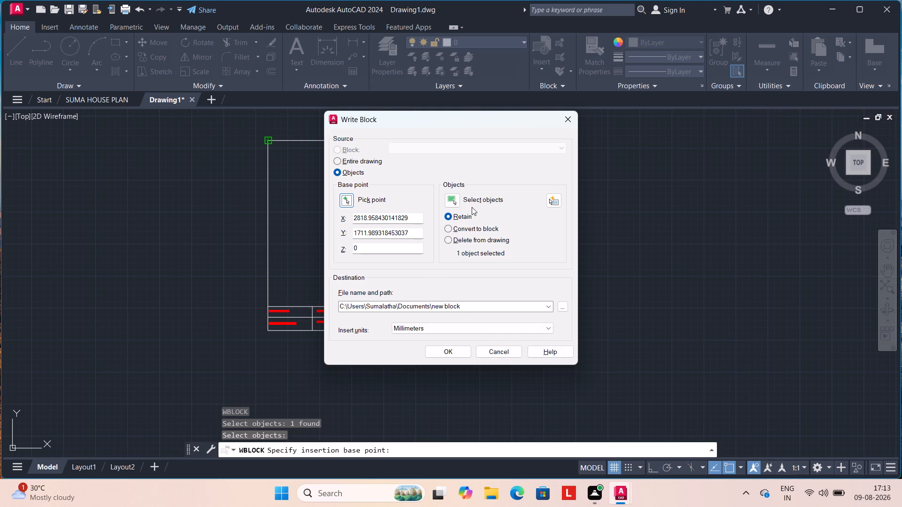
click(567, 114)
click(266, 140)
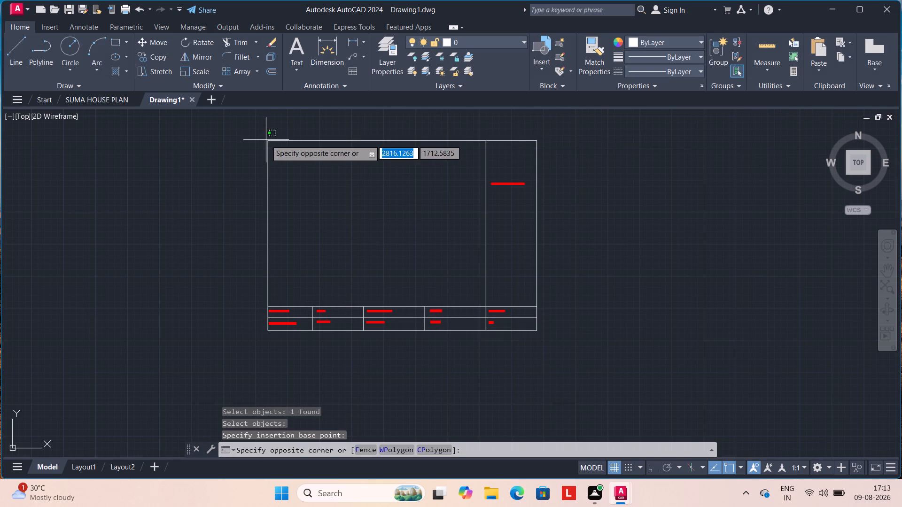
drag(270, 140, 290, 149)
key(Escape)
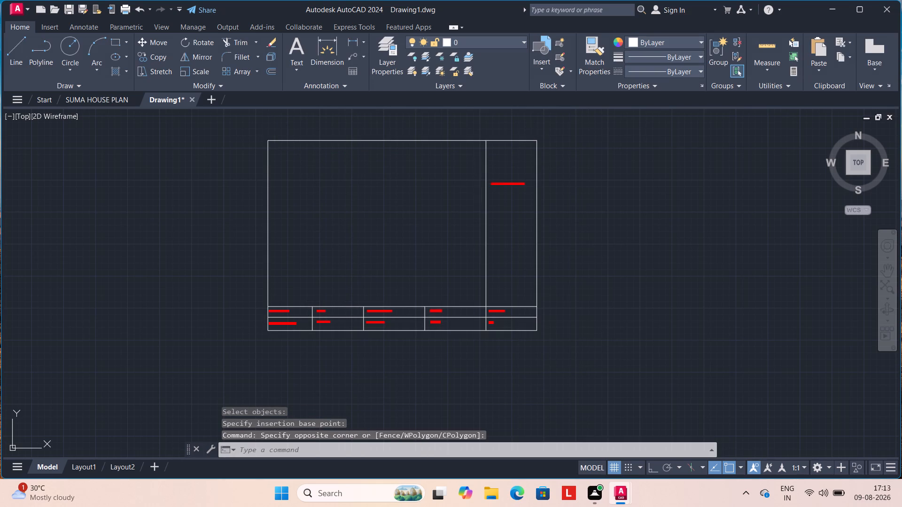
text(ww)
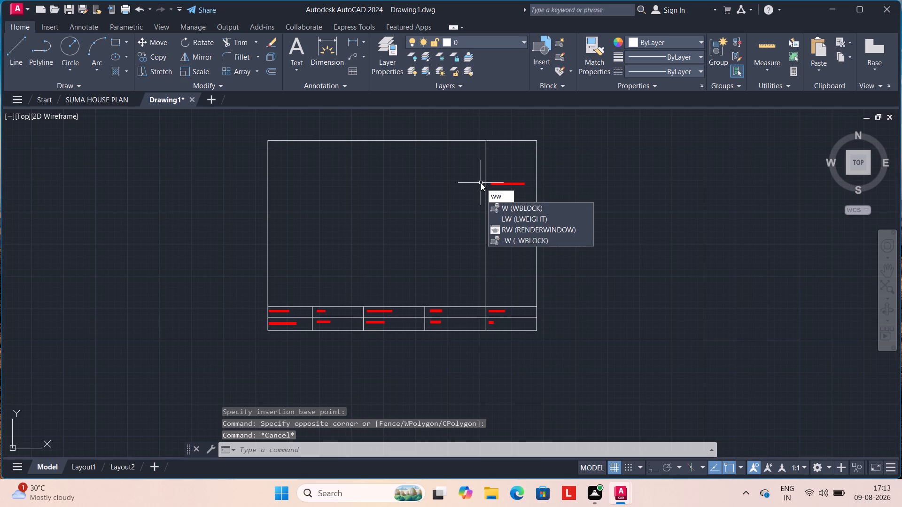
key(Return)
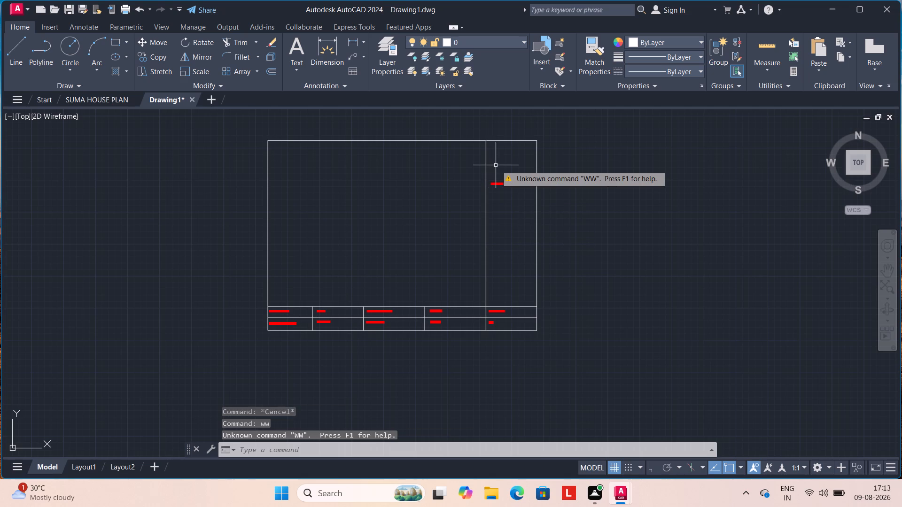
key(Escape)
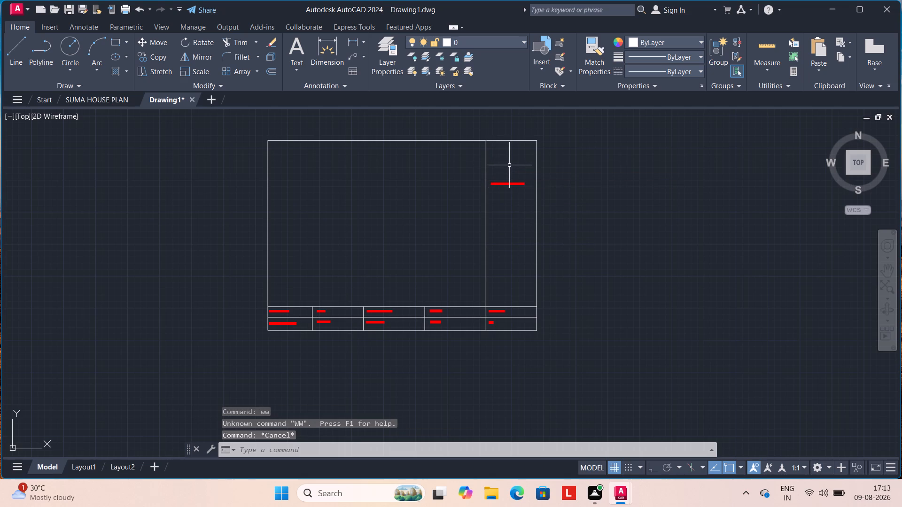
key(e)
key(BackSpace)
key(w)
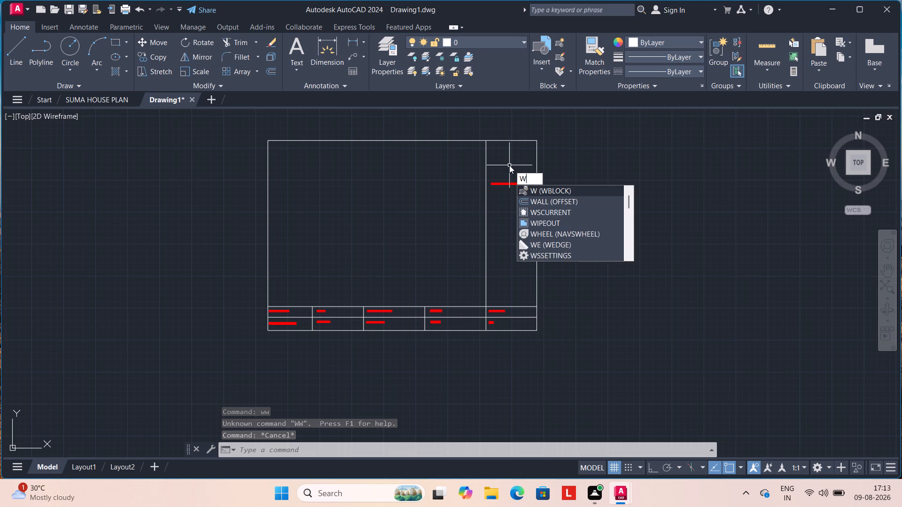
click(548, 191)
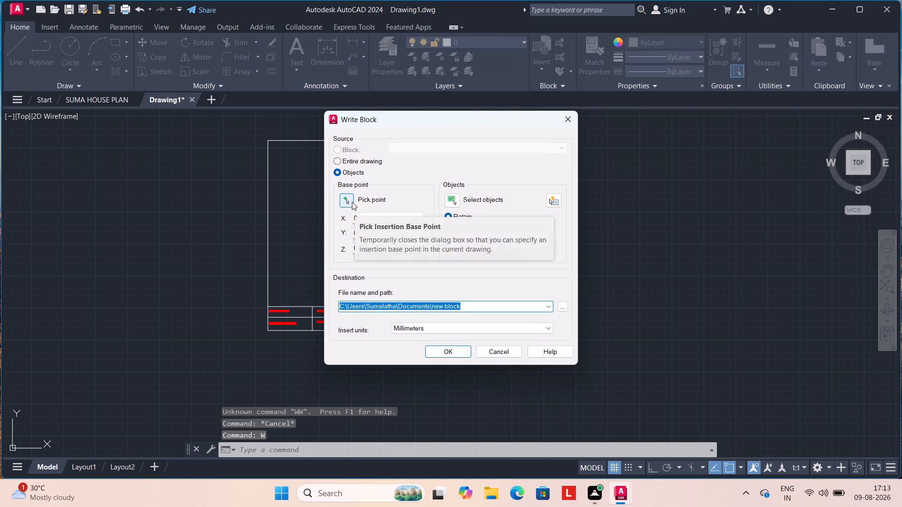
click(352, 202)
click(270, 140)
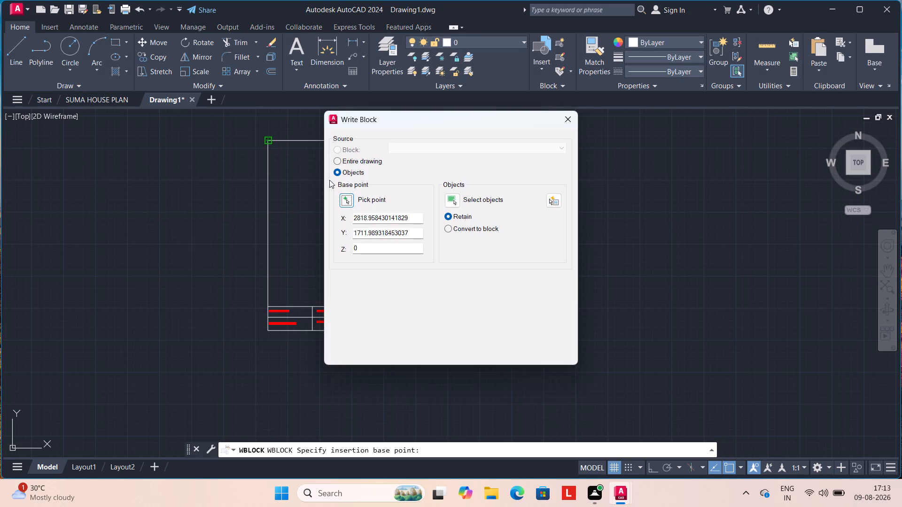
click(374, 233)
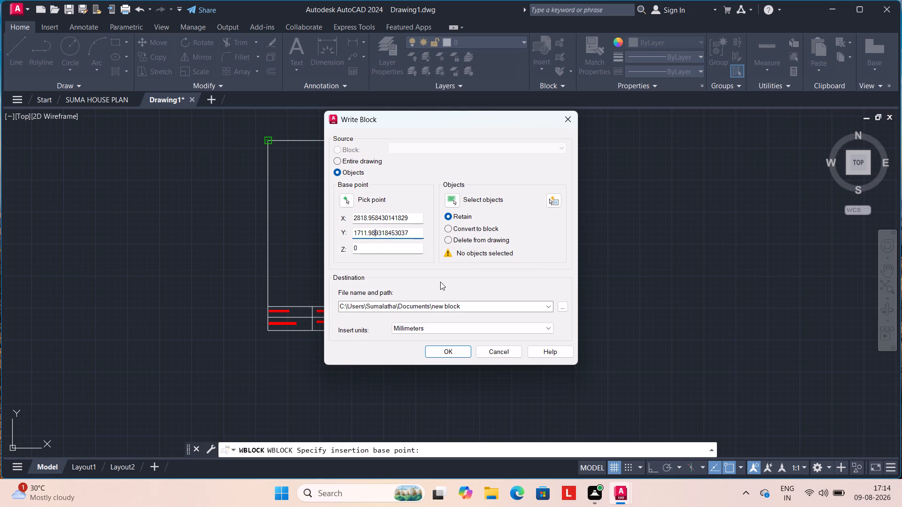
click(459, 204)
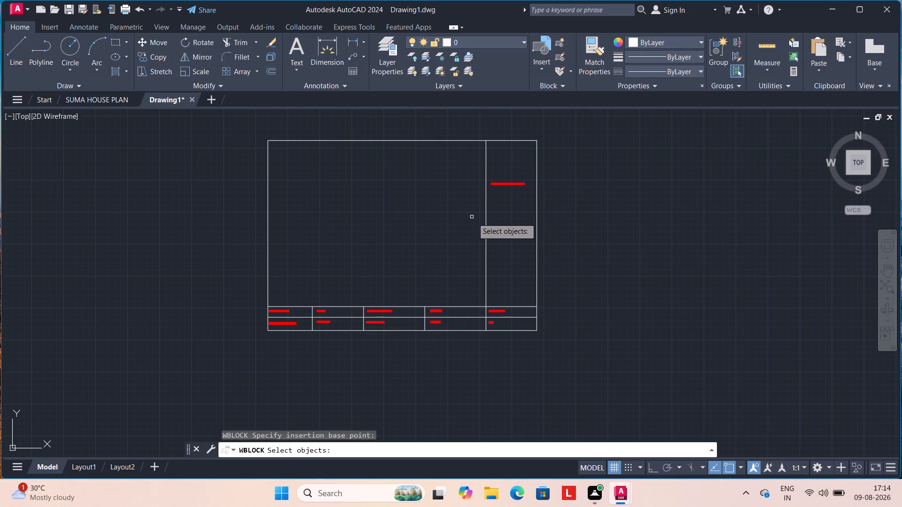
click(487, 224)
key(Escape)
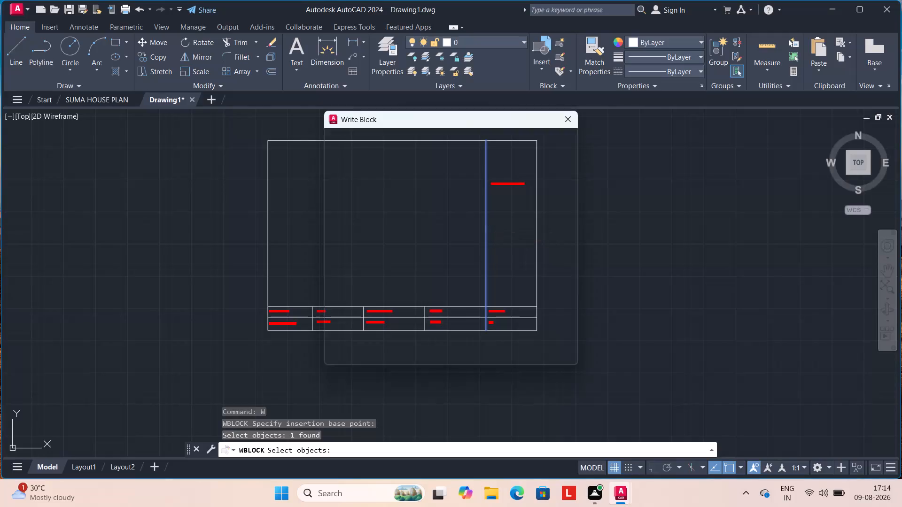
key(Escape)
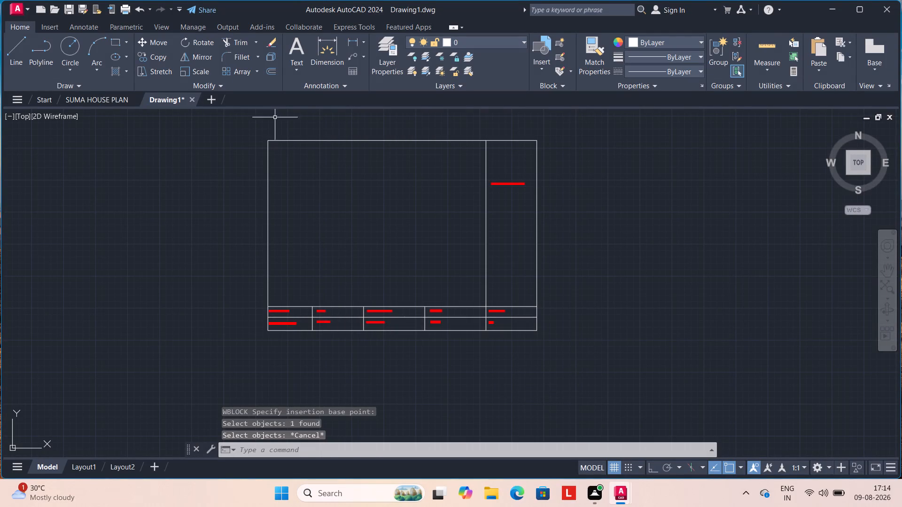
Explode the whole sheet, including its border, title block and dimensions note, with the Explode command.
drag(249, 121, 273, 124)
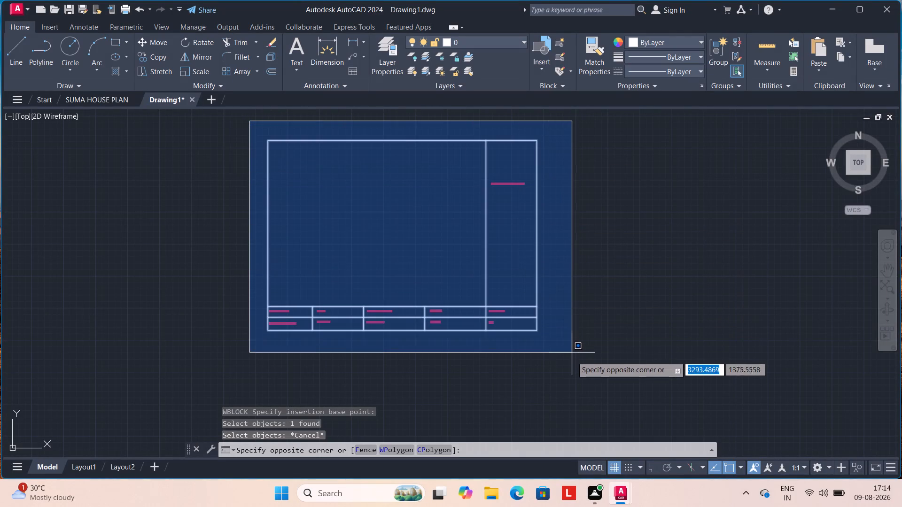
click(572, 356)
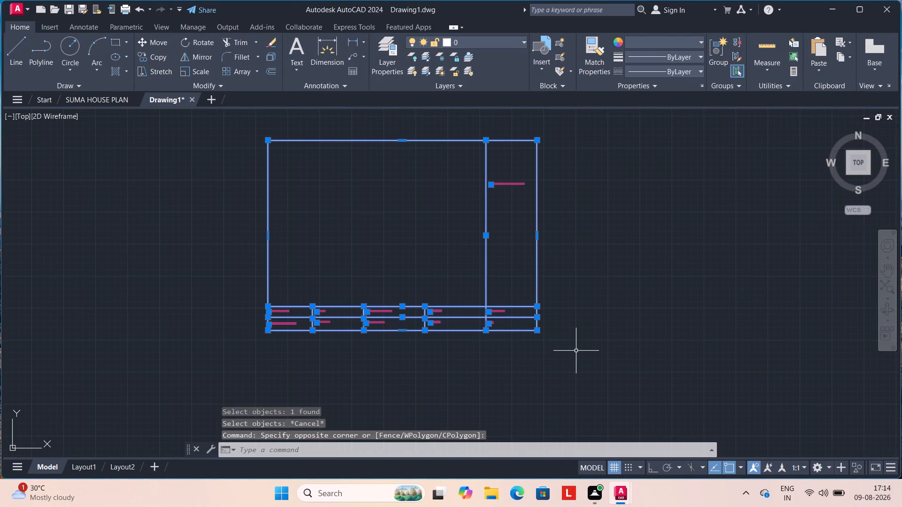
text(ex)
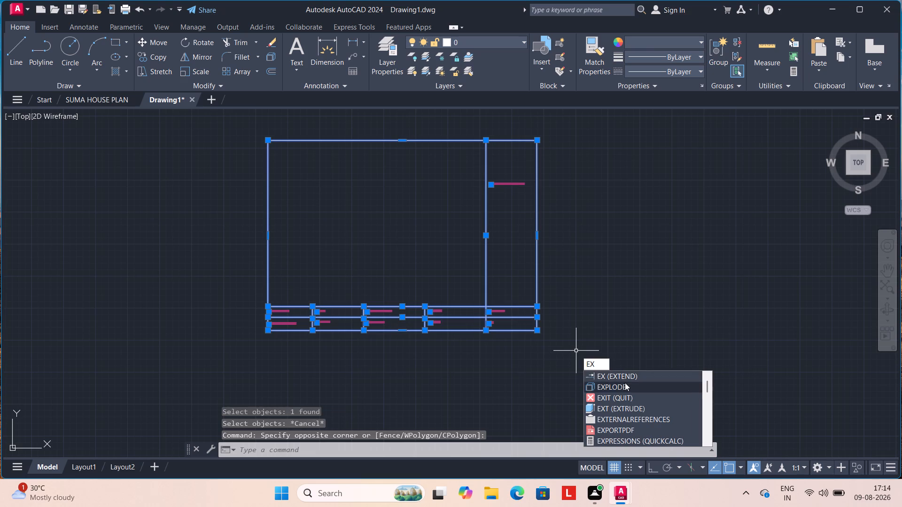
click(624, 383)
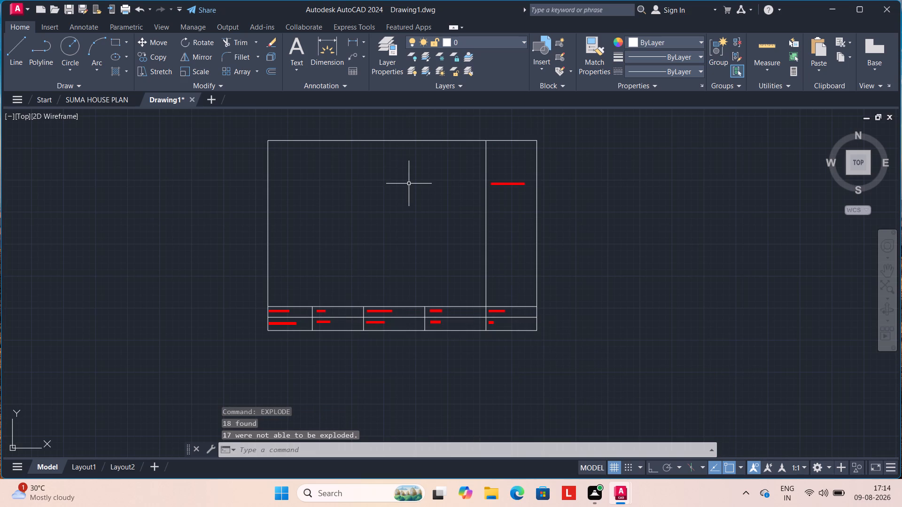
key(Escape)
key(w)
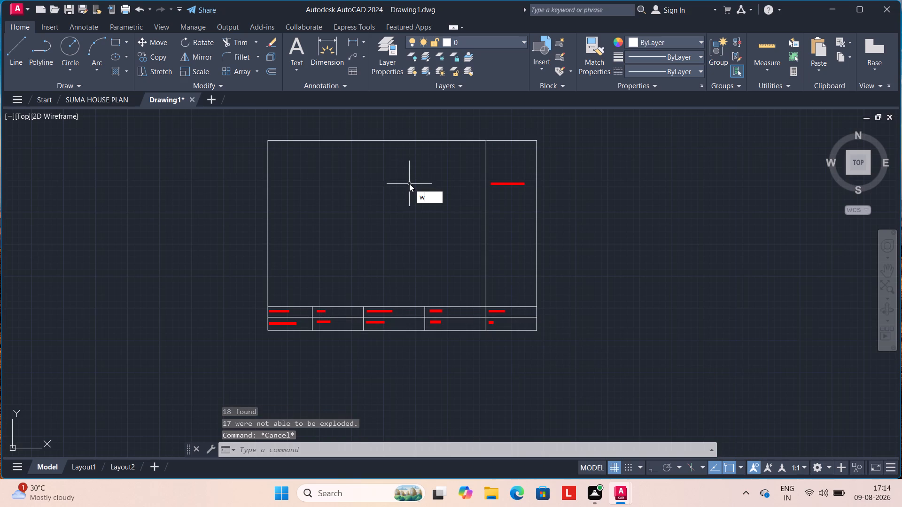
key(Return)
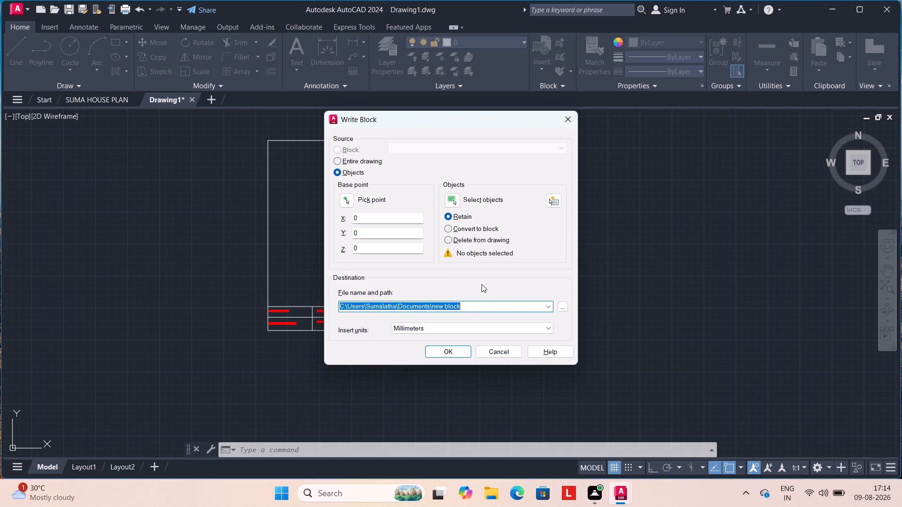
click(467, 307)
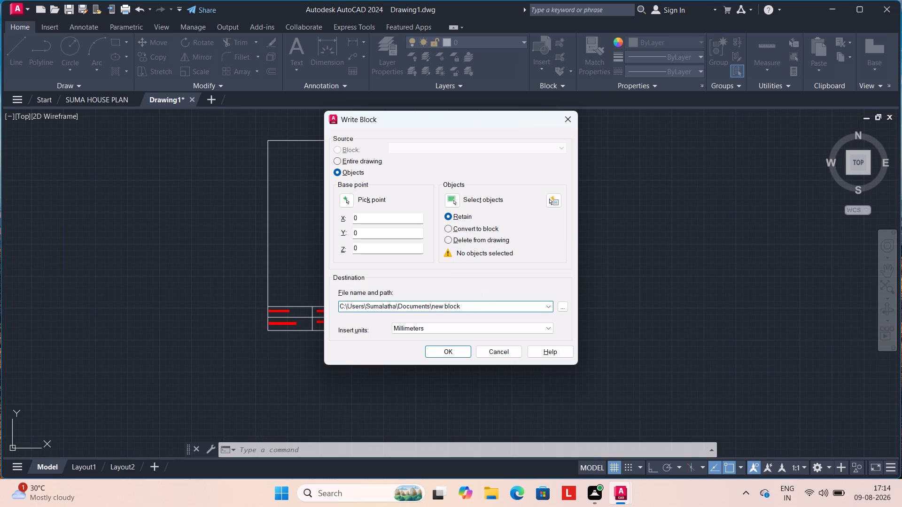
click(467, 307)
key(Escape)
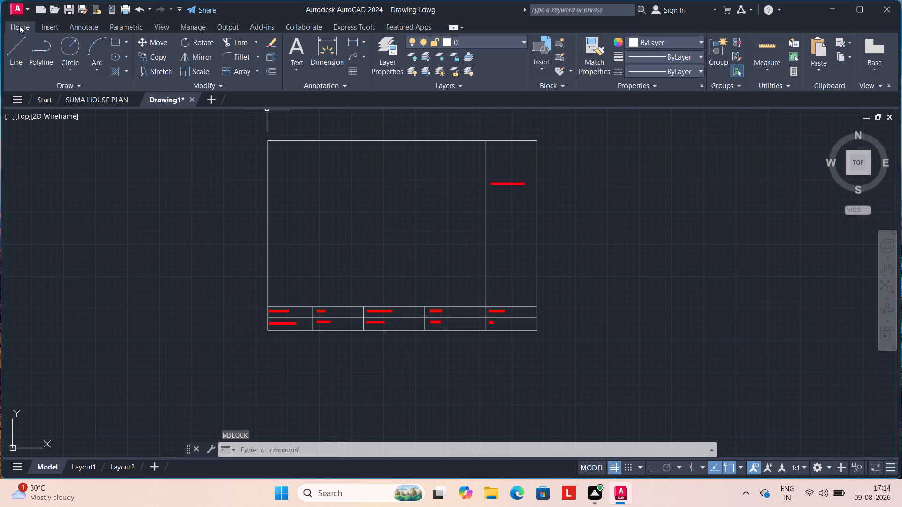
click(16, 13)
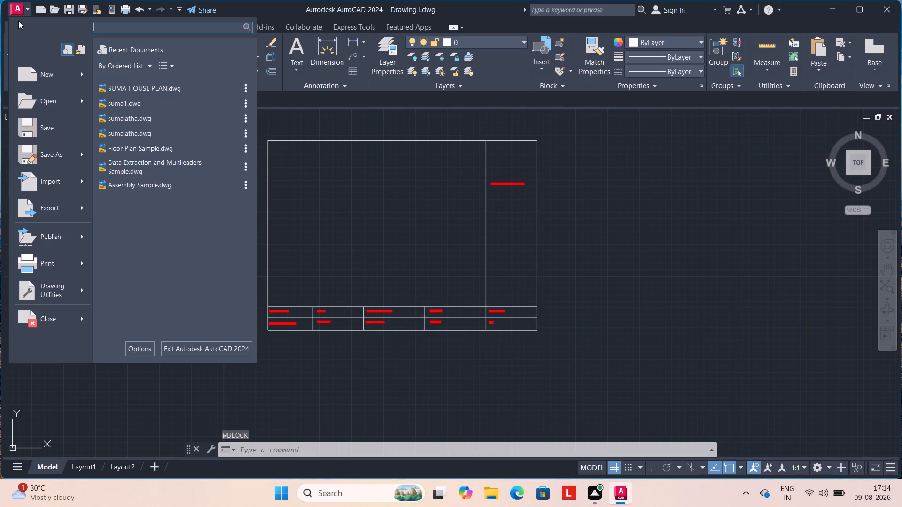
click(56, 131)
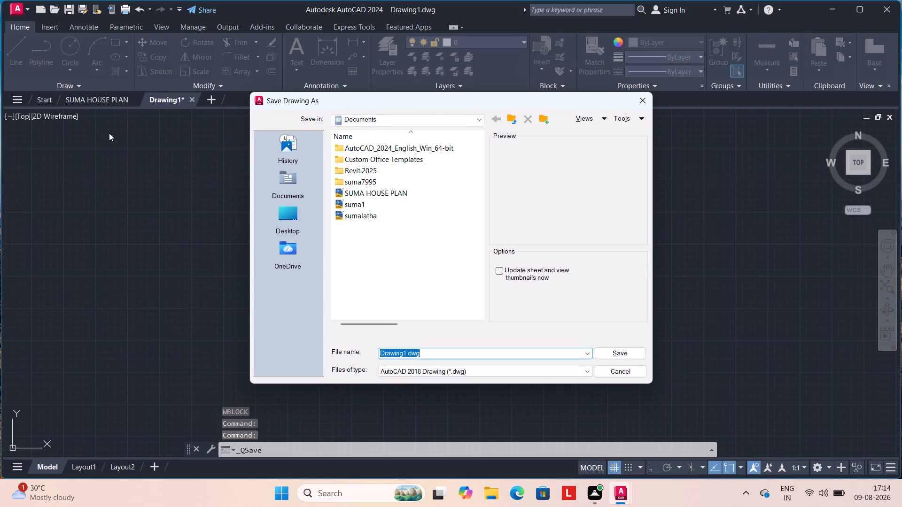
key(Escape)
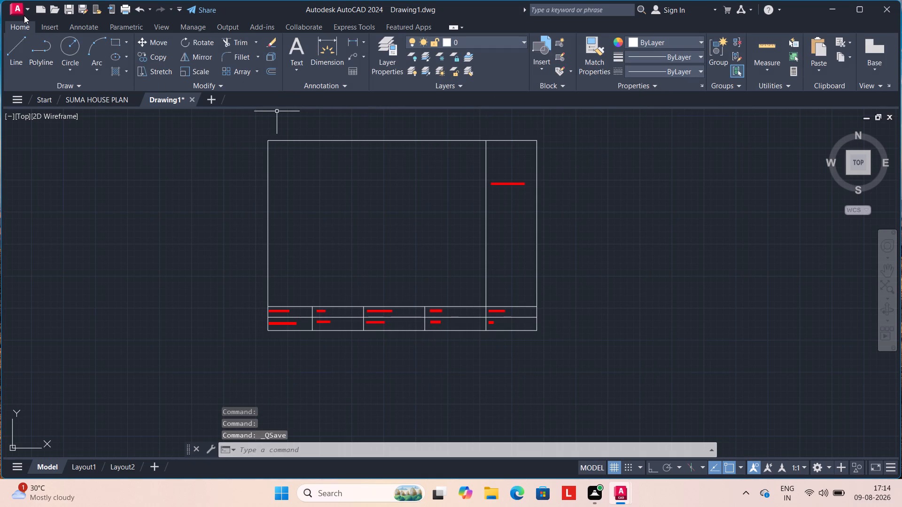
Save the drawing under the file name "lay out 3" in the Documents folder.
click(8, 8)
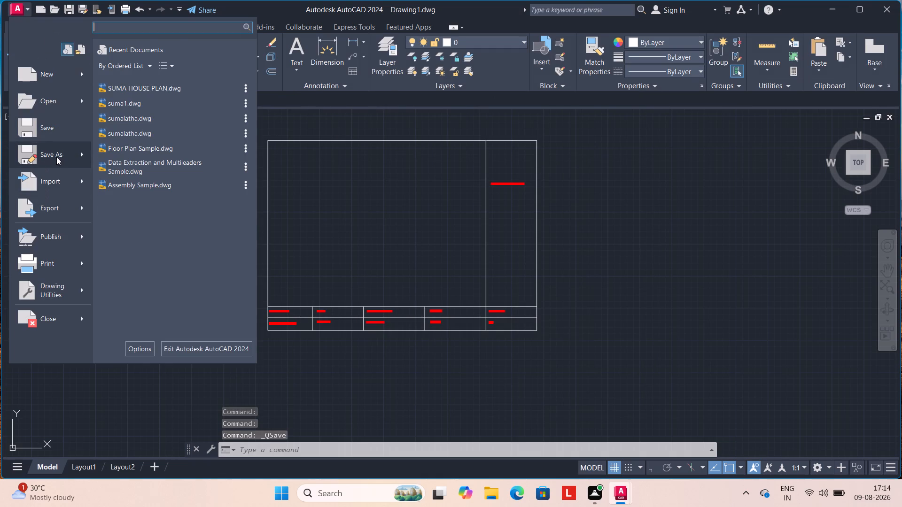
click(56, 157)
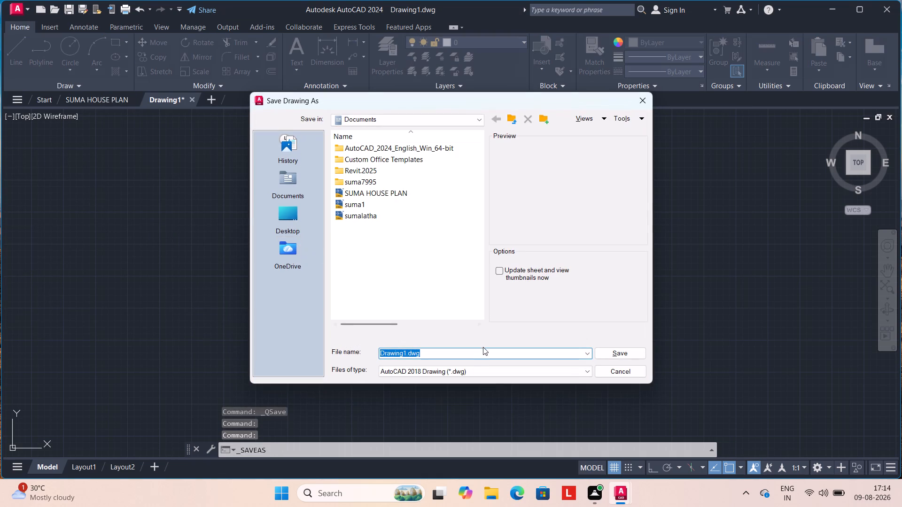
click(455, 351)
key(BackSpace)
key(BackSpace)
key(BackSpace)
key(BackSpace)
key(BackSpace)
key(BackSpace)
key(BackSpace)
key(BackSpace)
key(BackSpace)
key(BackSpace)
key(BackSpace)
key(BackSpace)
key(BackSpace)
key(BackSpace)
key(BackSpace)
key(BackSpace)
key(BackSpace)
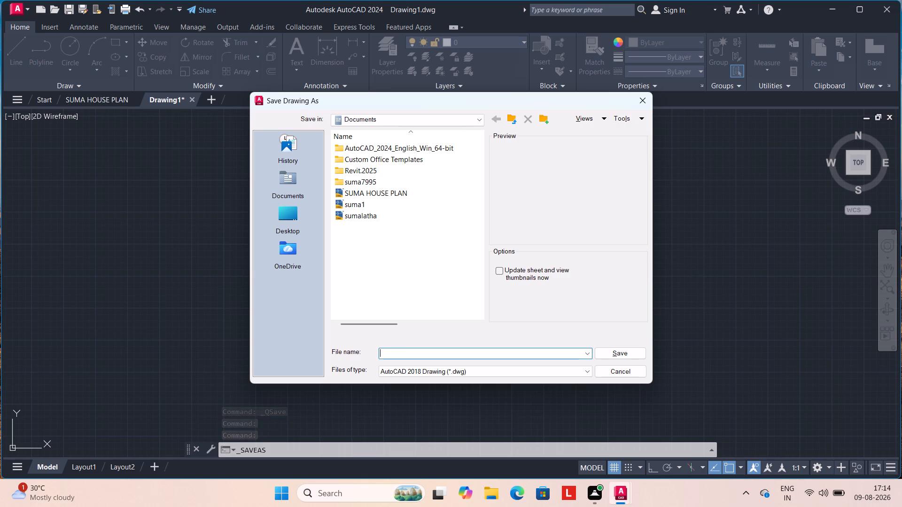
text(lay out)
key(space)
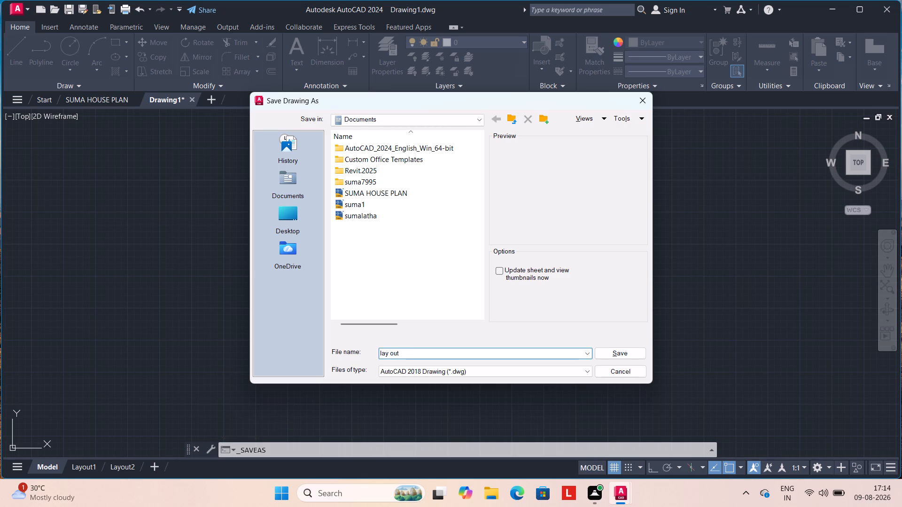
key(3)
click(609, 357)
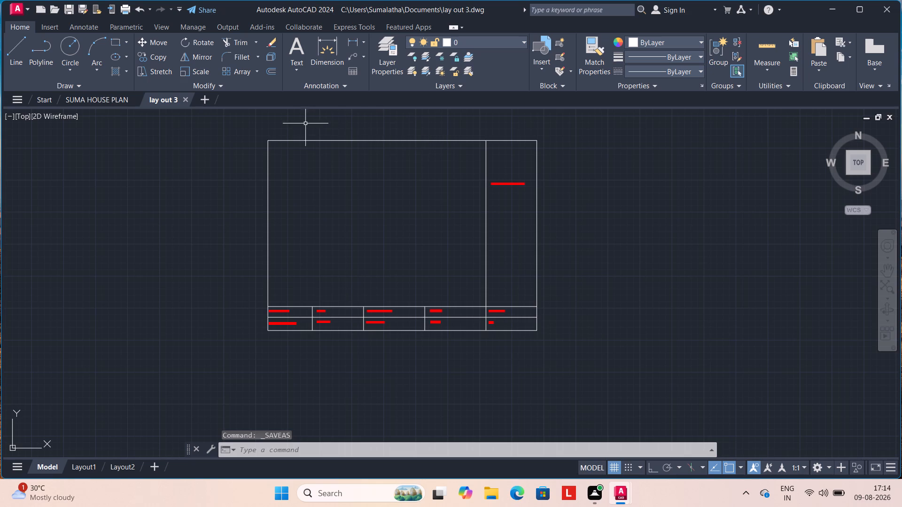
Write the whole sheet, with its border, title block and note, as block file "lay out 4" in the Documents folder.
drag(236, 132, 238, 131)
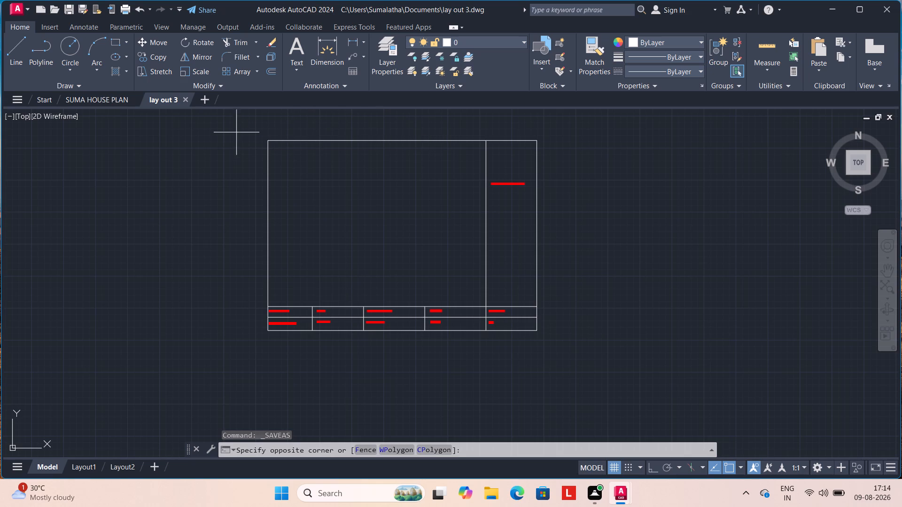
drag(238, 131, 244, 129)
click(633, 370)
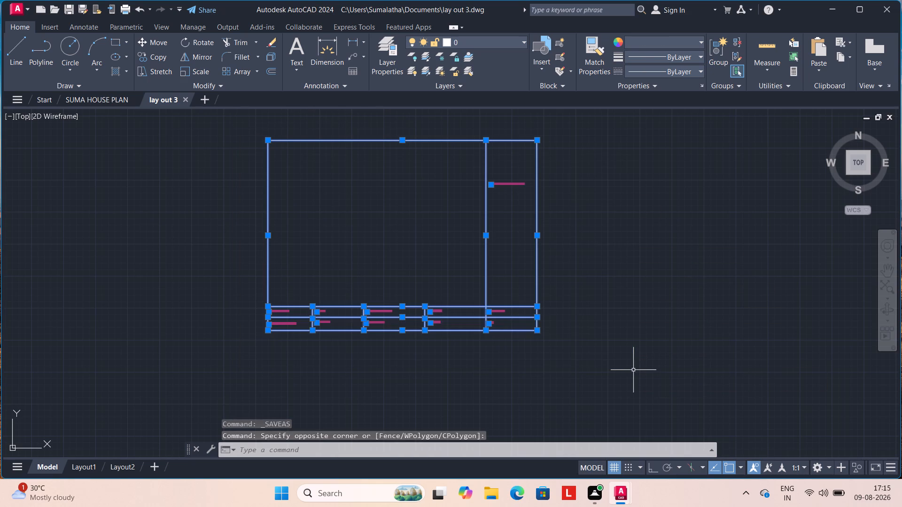
key(w)
key(Return)
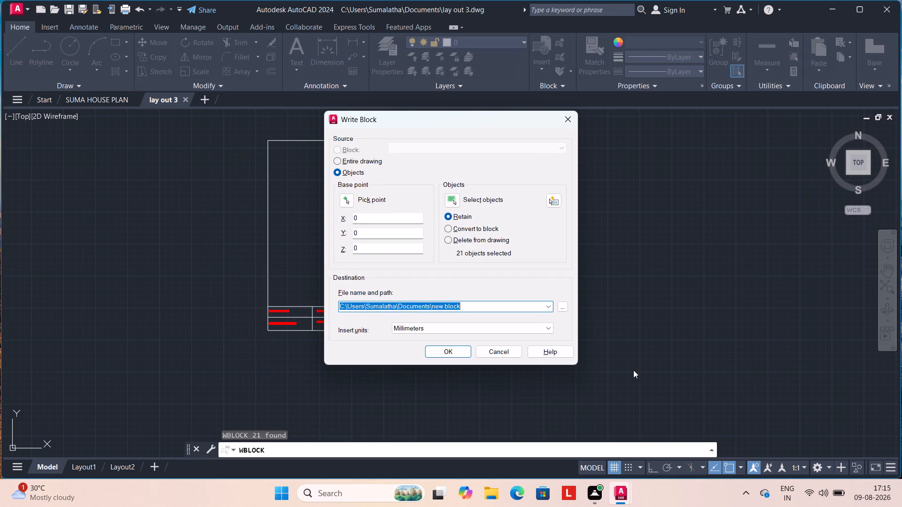
click(482, 304)
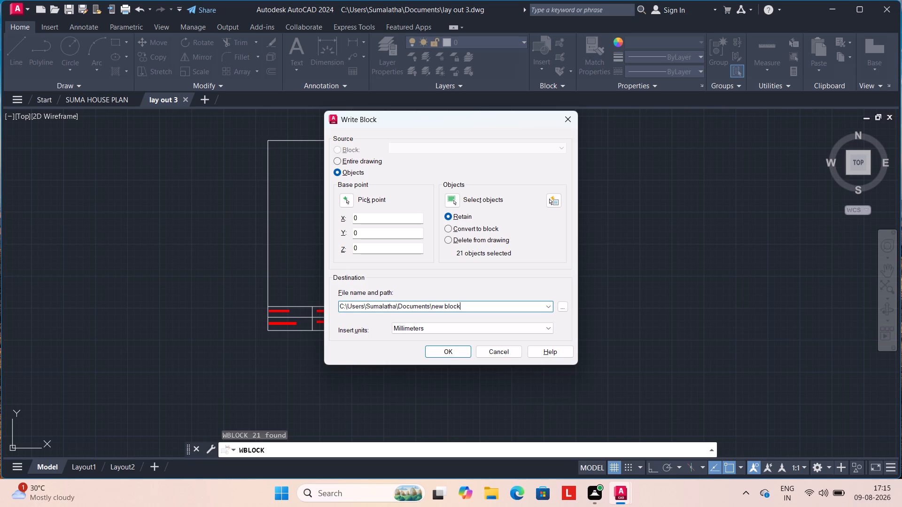
key(BackSpace)
key(BackSpace)
key(BackSpace)
key(BackSpace)
key(BackSpace)
key(BackSpace)
key(BackSpace)
key(BackSpace)
key(BackSpace)
key(BackSpace)
key(BackSpace)
key(BackSpace)
key(BackSpace)
key(BackSpace)
key(BackSpace)
key(BackSpace)
key(BackSpace)
key(BackSpace)
key(BackSpace)
key(BackSpace)
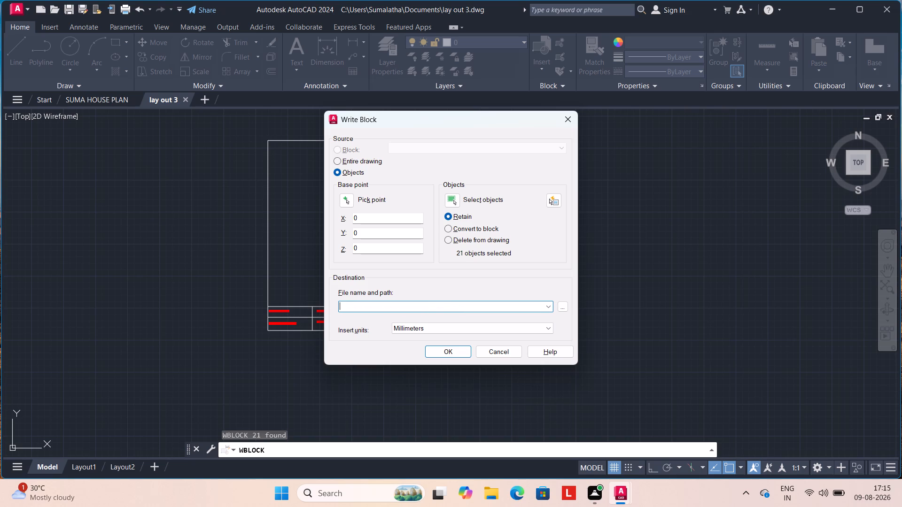
text(la)
text(yp)
key(BackSpace)
key(space)
text(o)
text(ut)
key(space)
key(4)
click(559, 307)
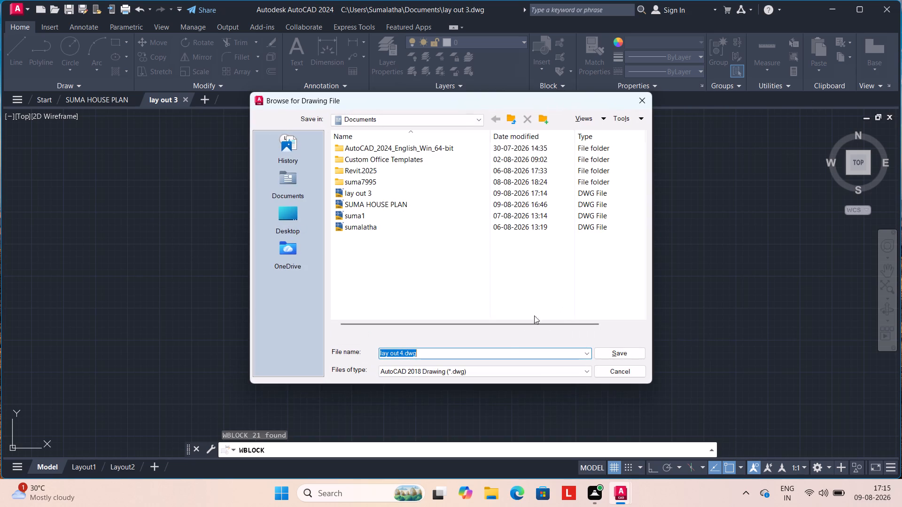
click(618, 350)
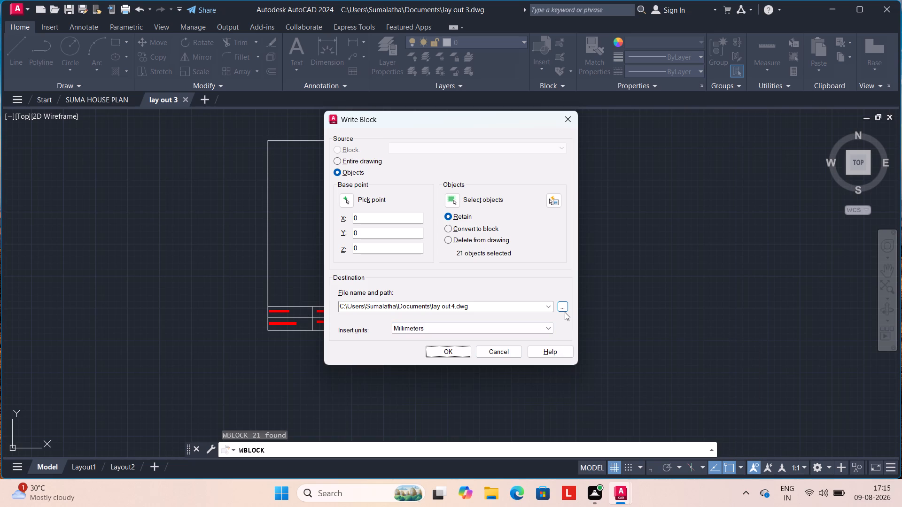
click(461, 347)
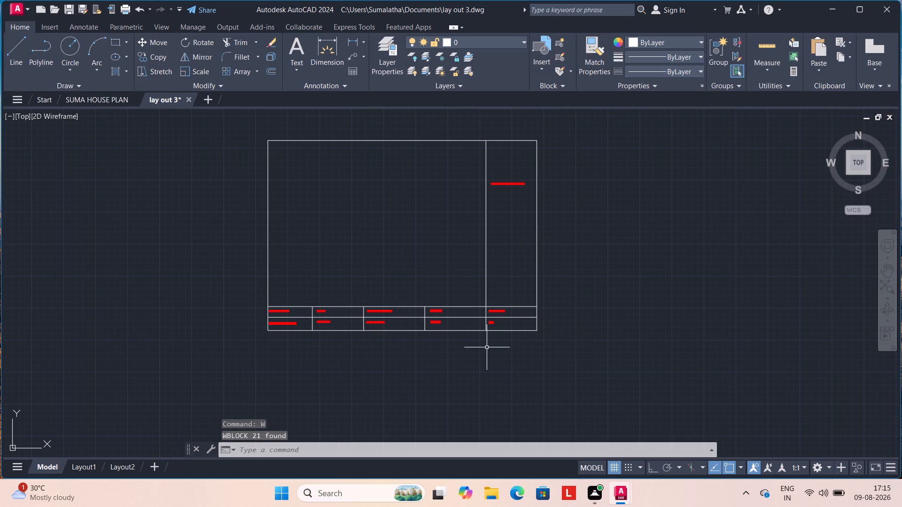
Start the Insert command, dismiss the block sync notice and look through the recent blocks for "lay out 4".
key(i)
key(Return)
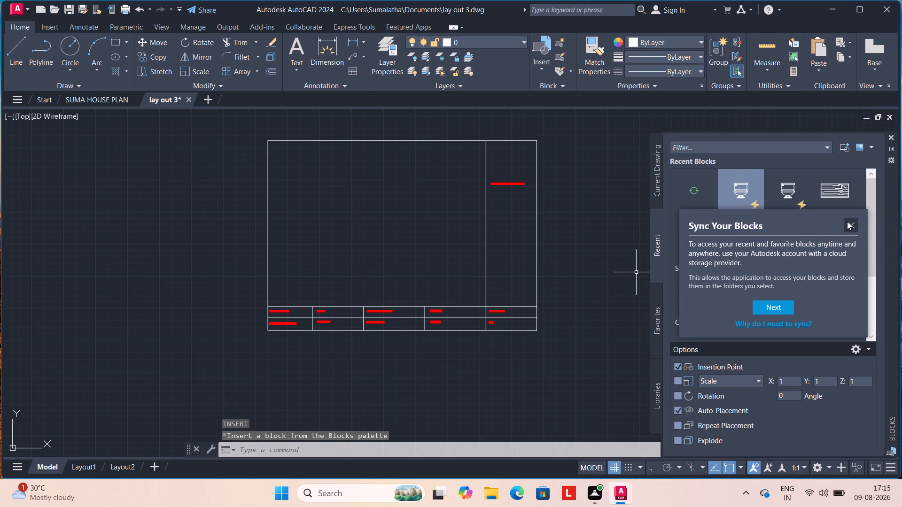
click(847, 222)
click(852, 228)
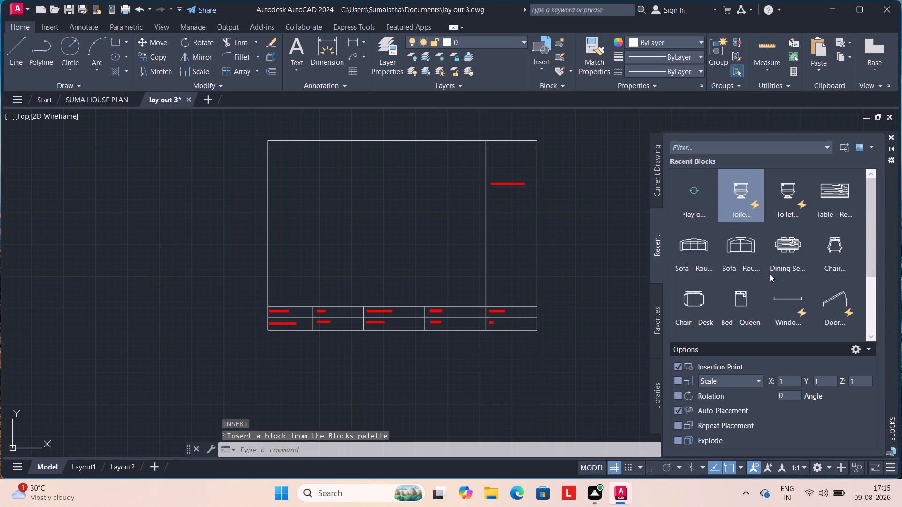
scroll(770, 274, down, 3)
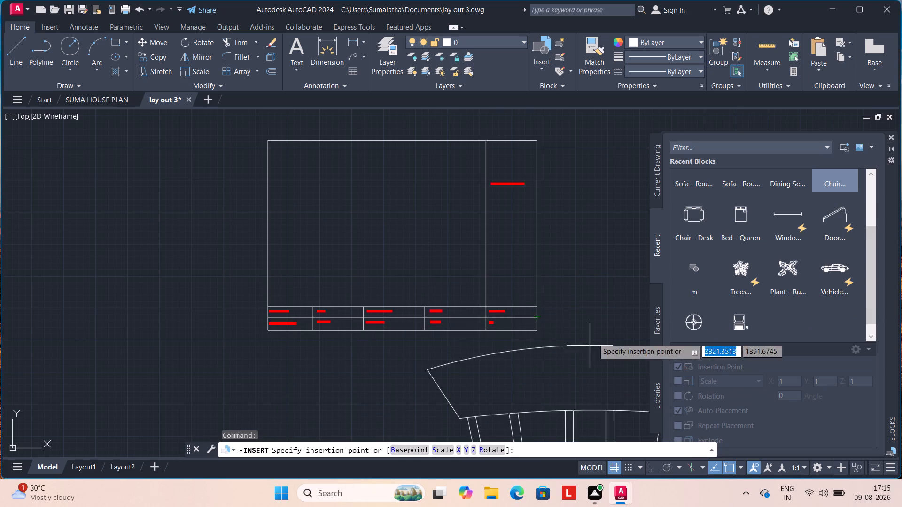
key(Escape)
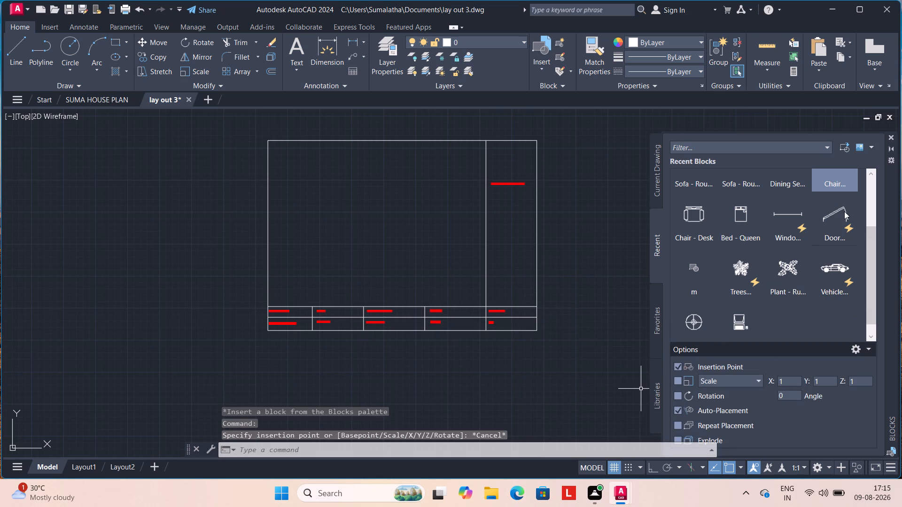
scroll(786, 228, down, 6)
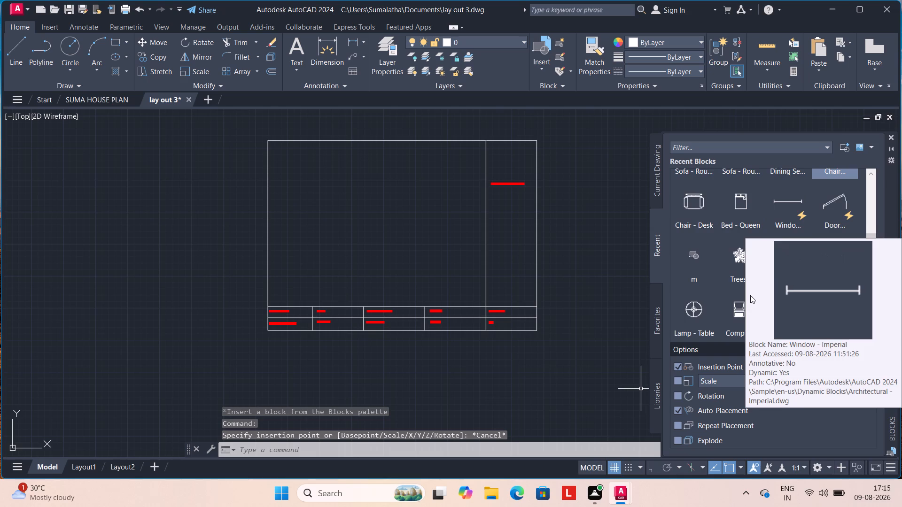
scroll(742, 289, up, 11)
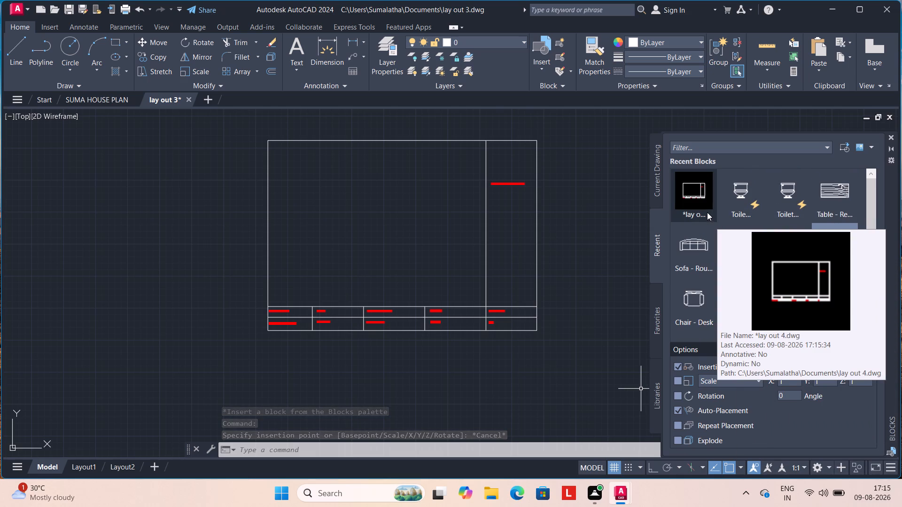
key(Escape)
click(573, 160)
key(Escape)
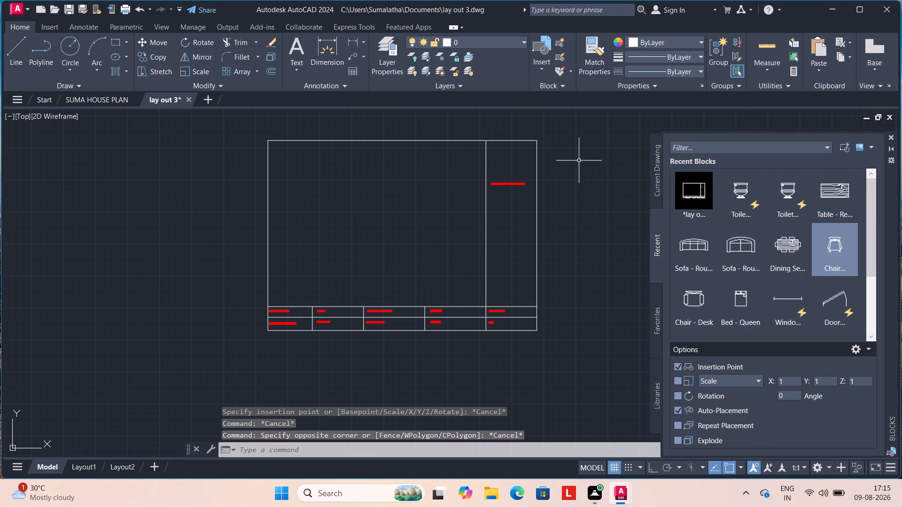
click(603, 155)
key(Escape)
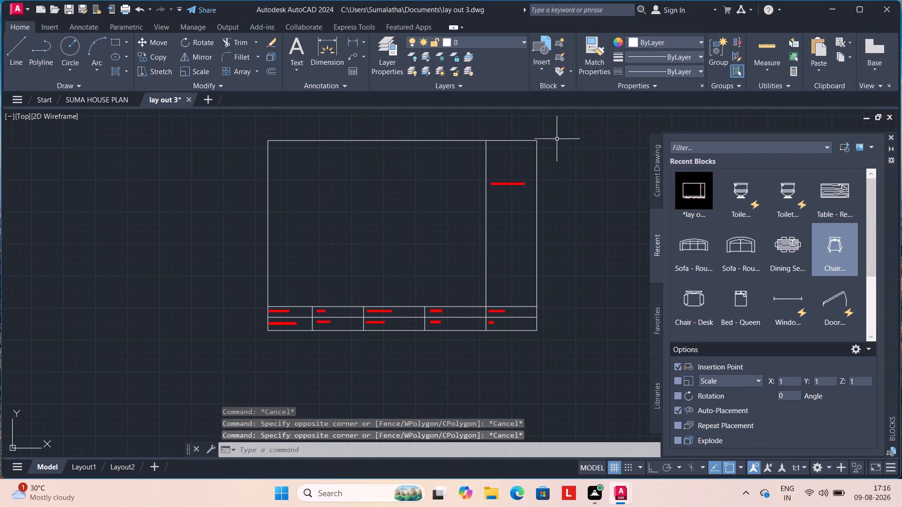
Switch to the SUMA HOUSE PLAN drawing and open its Layout1 sheet.
click(76, 101)
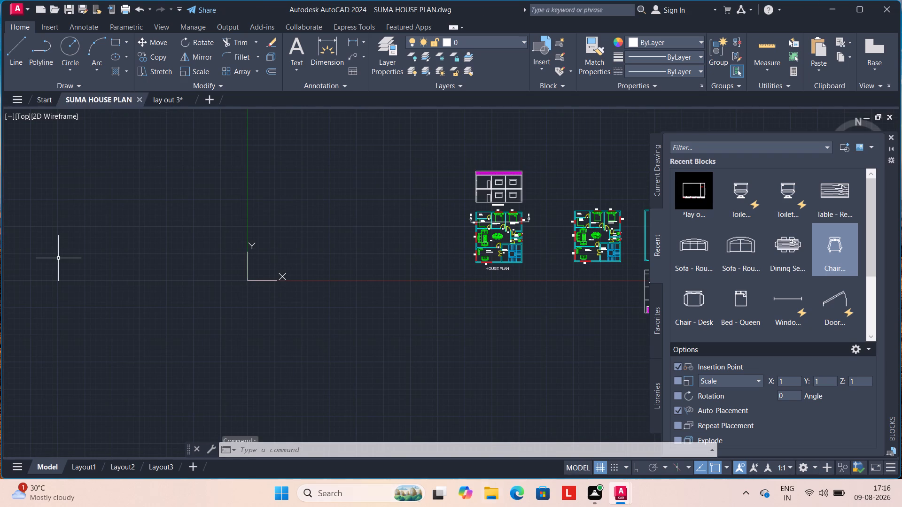
click(88, 468)
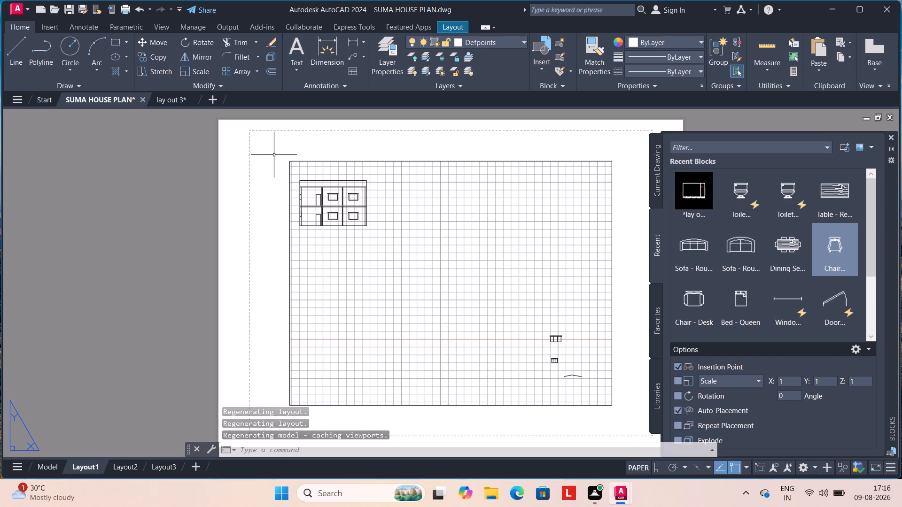
click(50, 461)
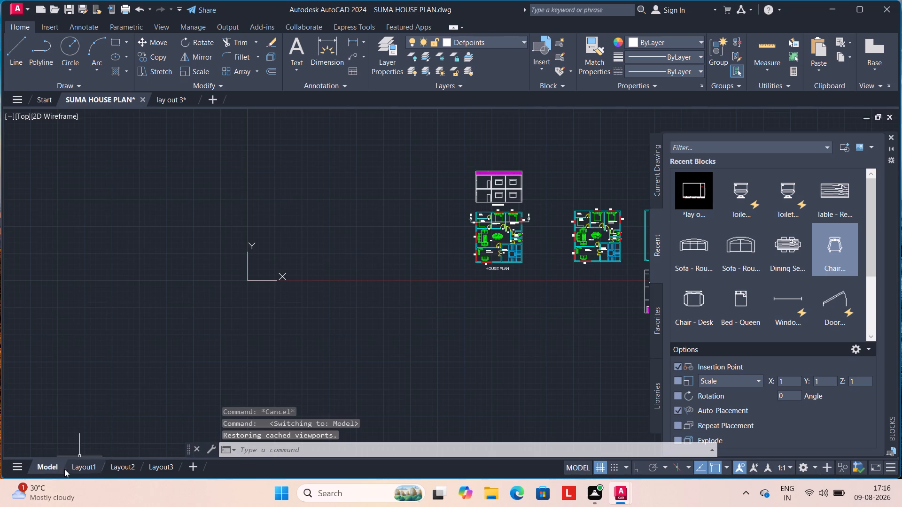
click(80, 462)
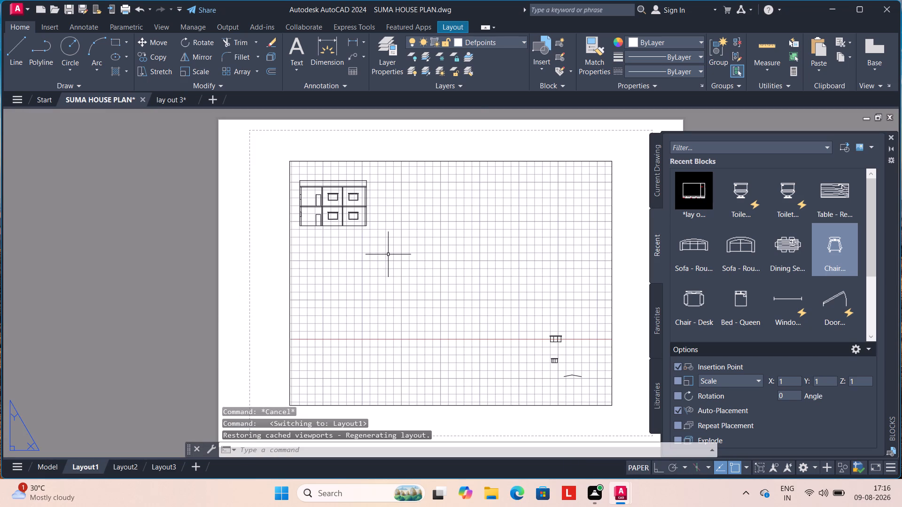
Freeze layers 0 and DOOR in the current viewport of Layout1 and make FURNITURE the current layer.
click(442, 40)
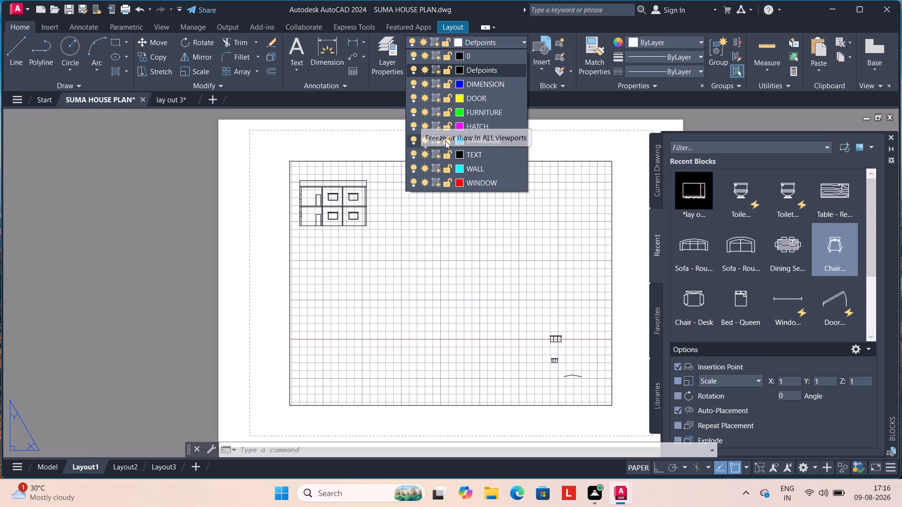
click(437, 58)
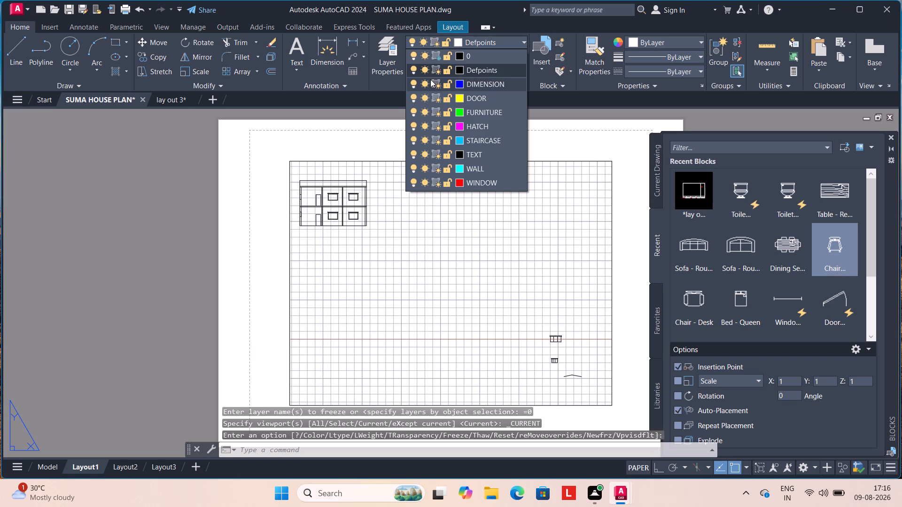
click(430, 79)
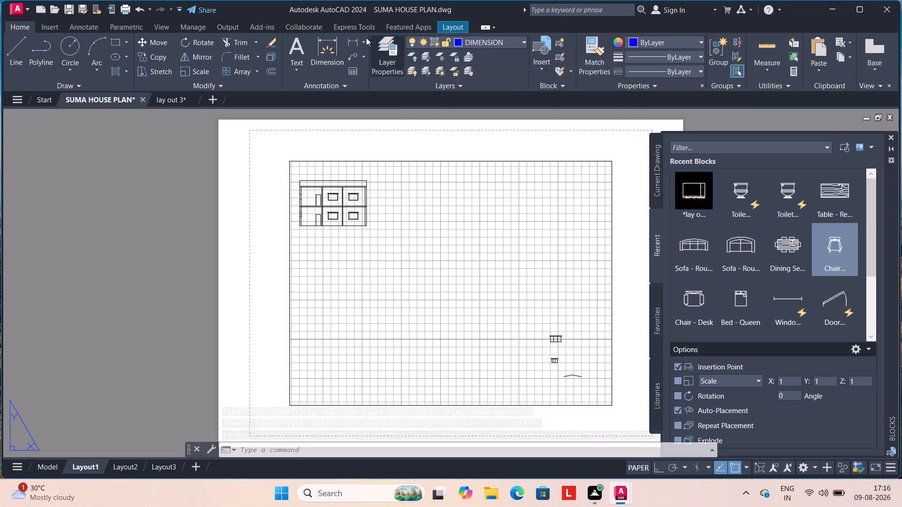
click(435, 39)
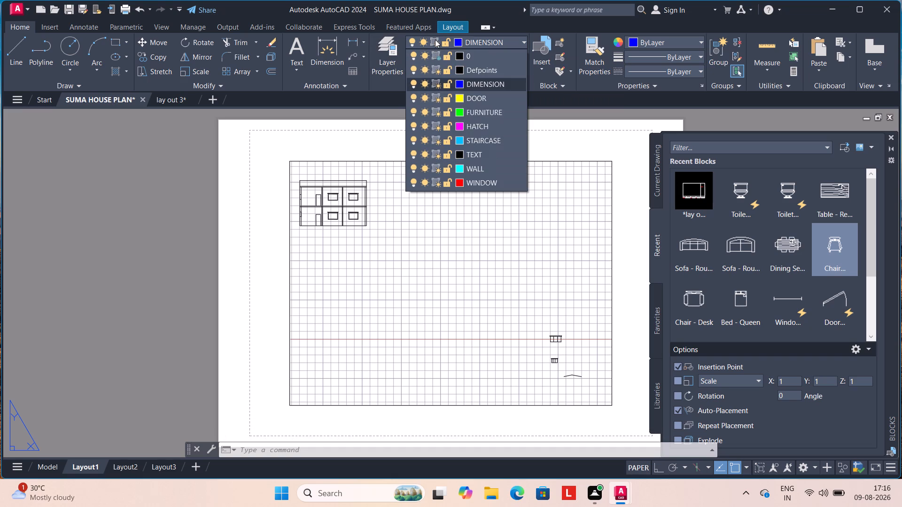
click(433, 95)
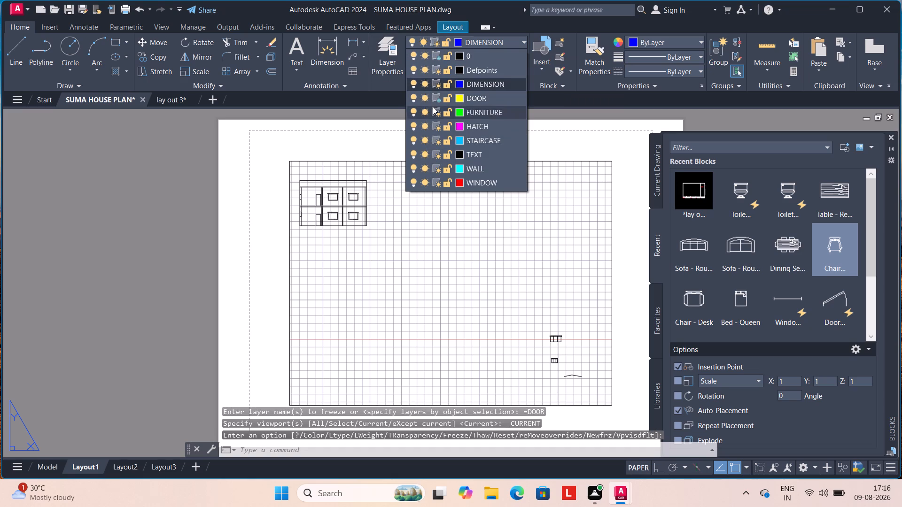
click(433, 107)
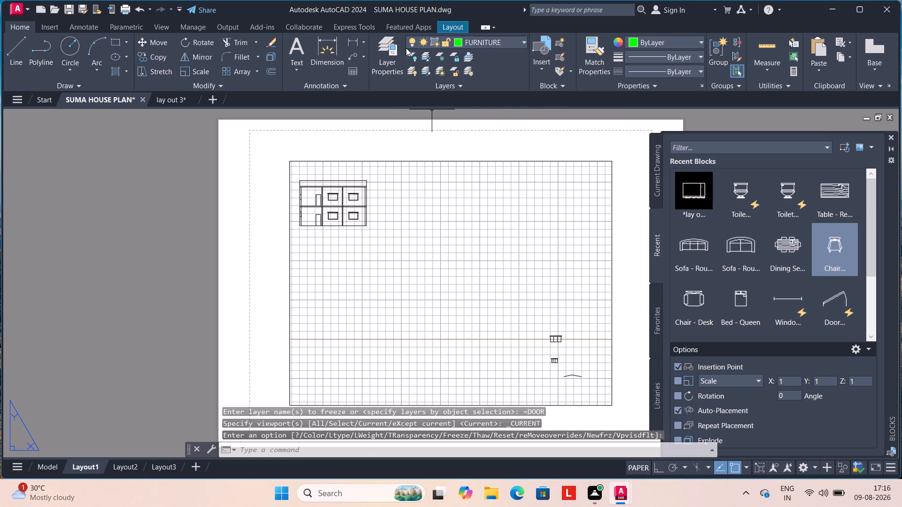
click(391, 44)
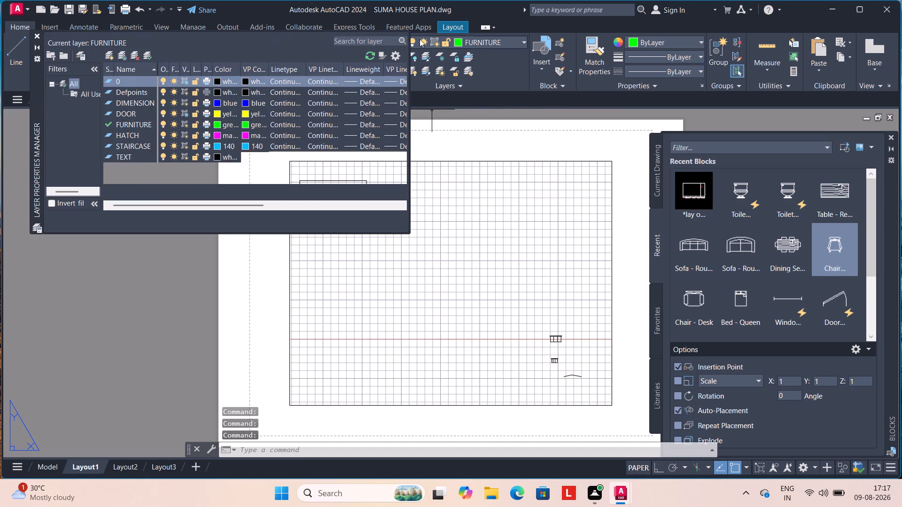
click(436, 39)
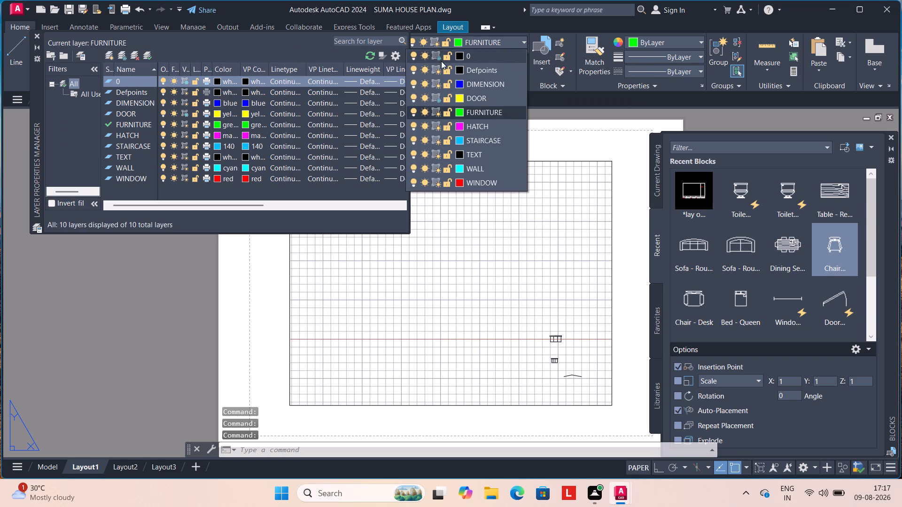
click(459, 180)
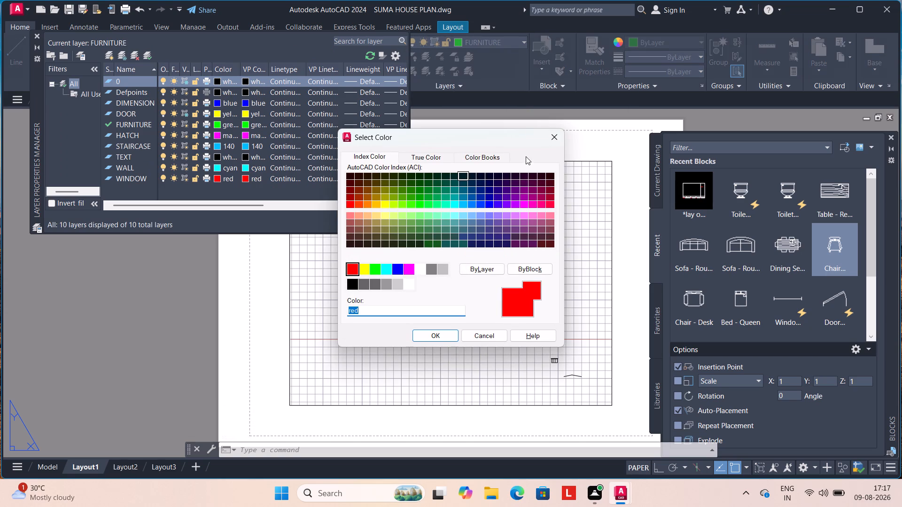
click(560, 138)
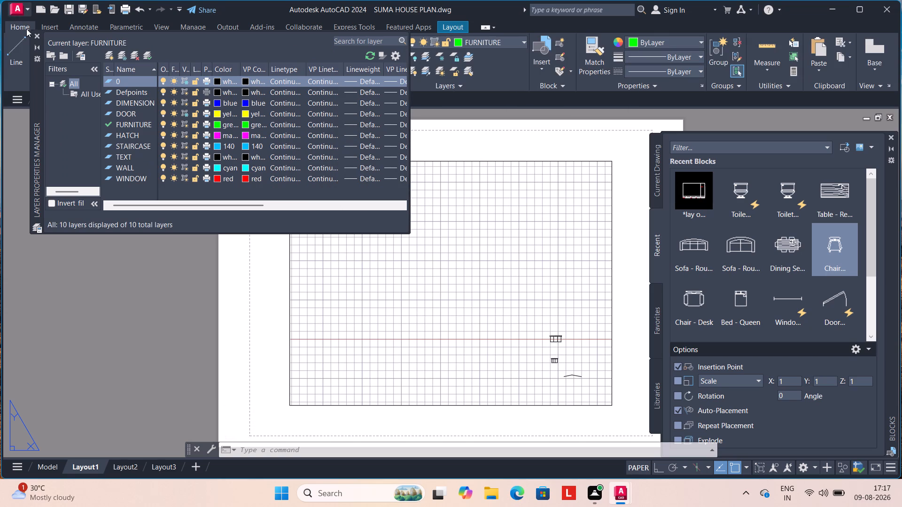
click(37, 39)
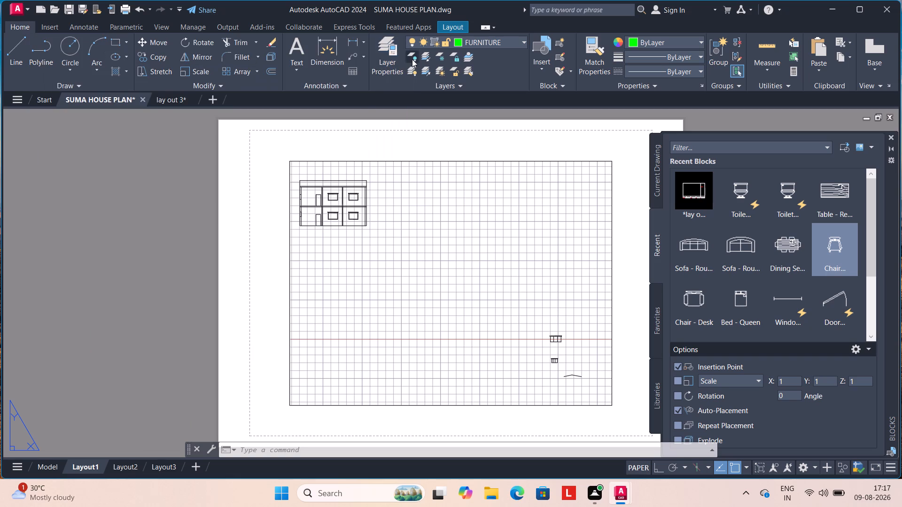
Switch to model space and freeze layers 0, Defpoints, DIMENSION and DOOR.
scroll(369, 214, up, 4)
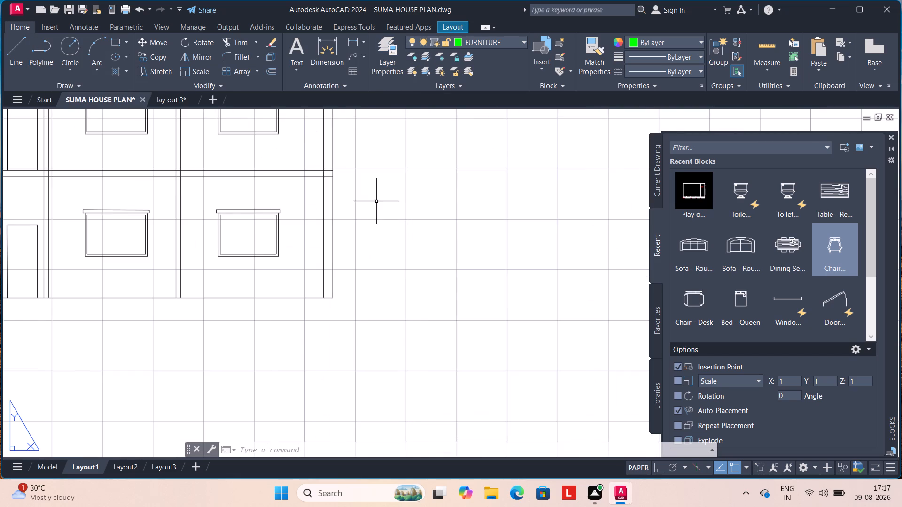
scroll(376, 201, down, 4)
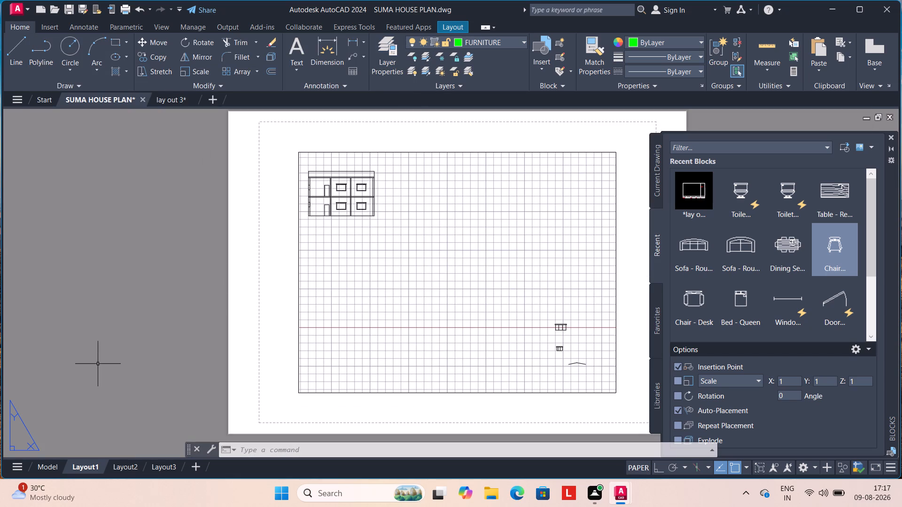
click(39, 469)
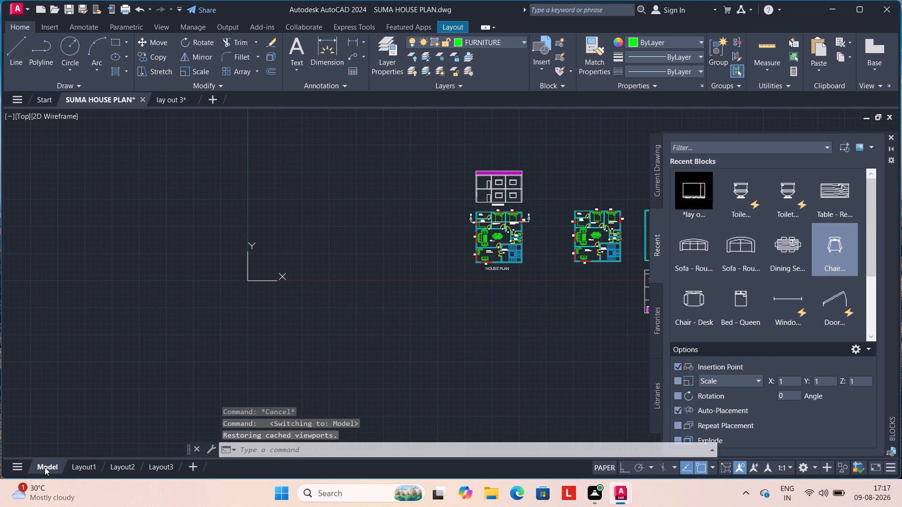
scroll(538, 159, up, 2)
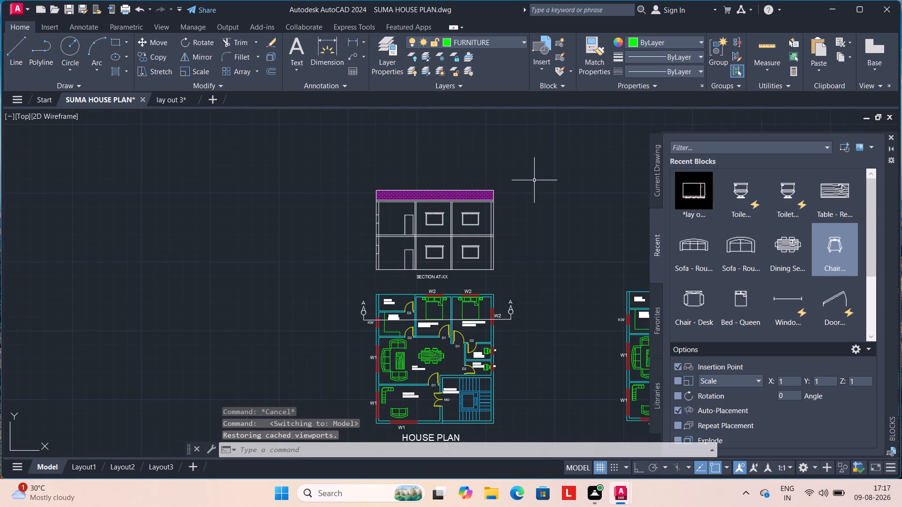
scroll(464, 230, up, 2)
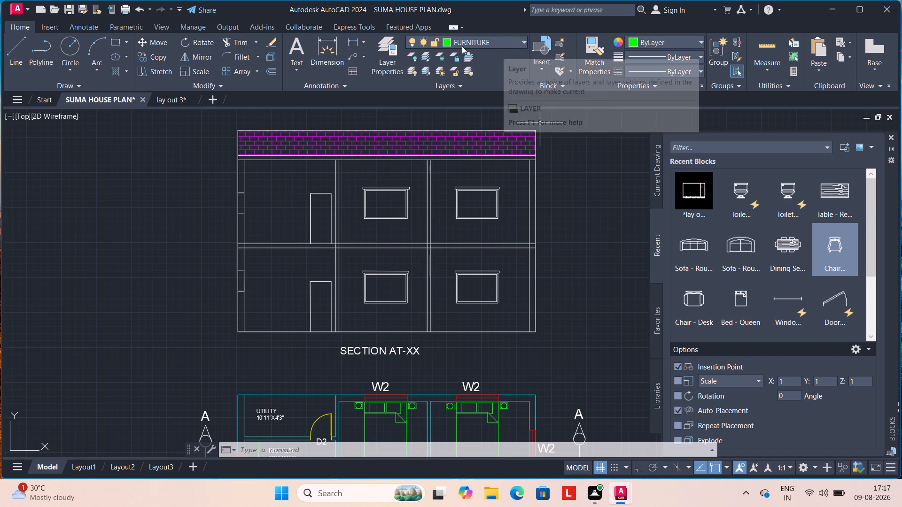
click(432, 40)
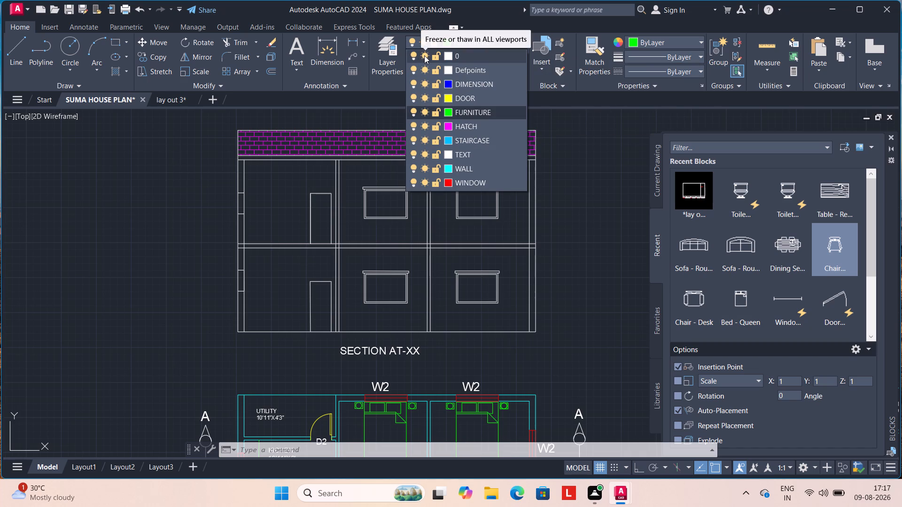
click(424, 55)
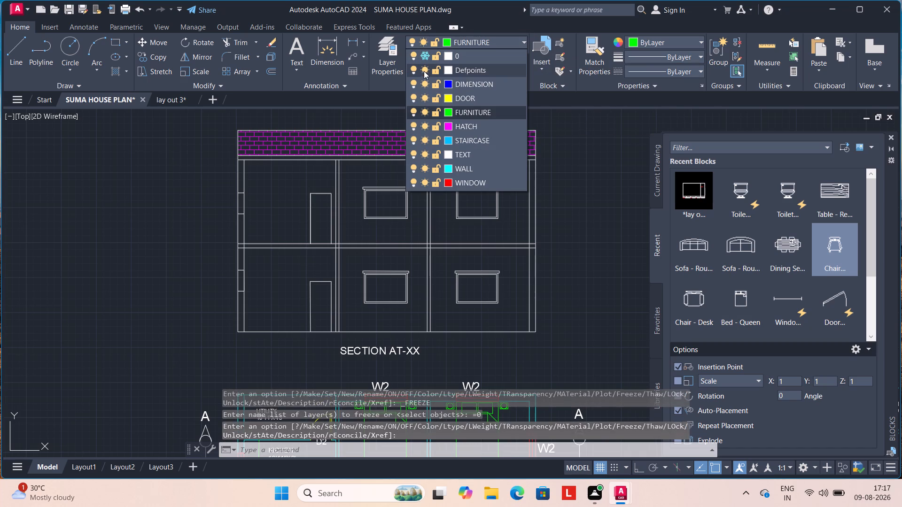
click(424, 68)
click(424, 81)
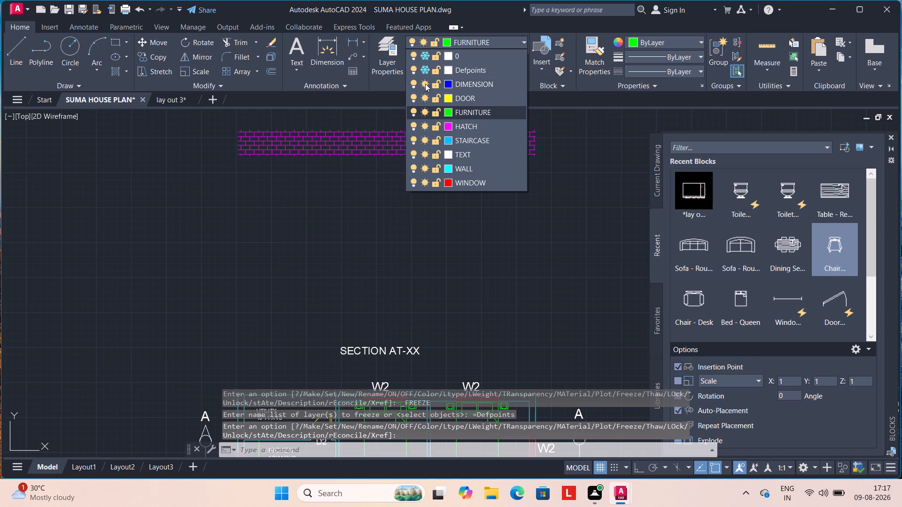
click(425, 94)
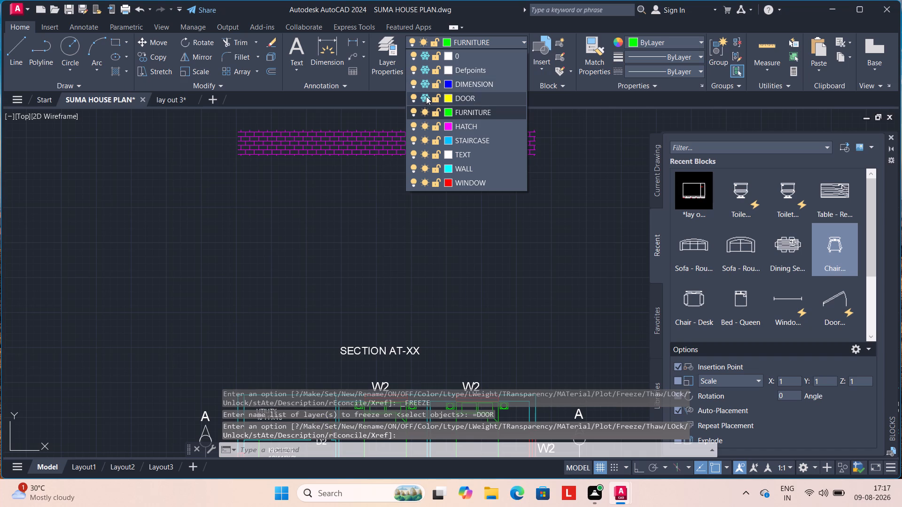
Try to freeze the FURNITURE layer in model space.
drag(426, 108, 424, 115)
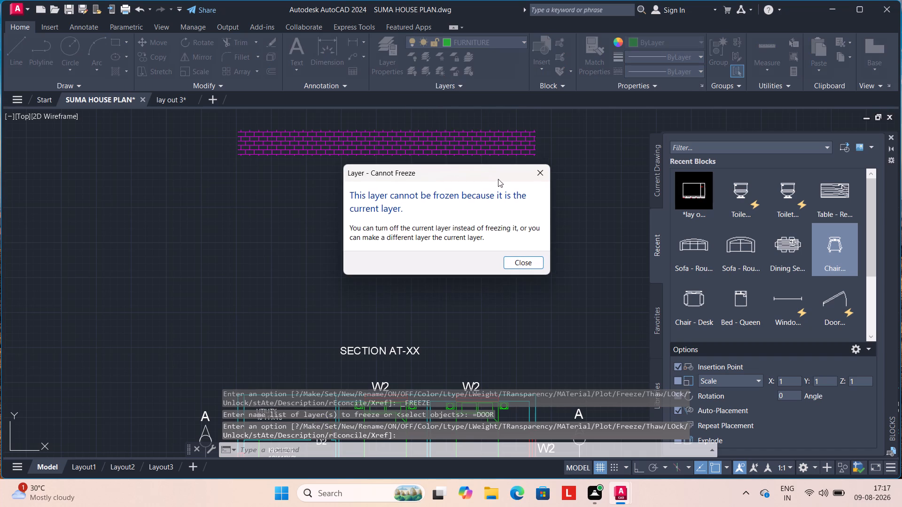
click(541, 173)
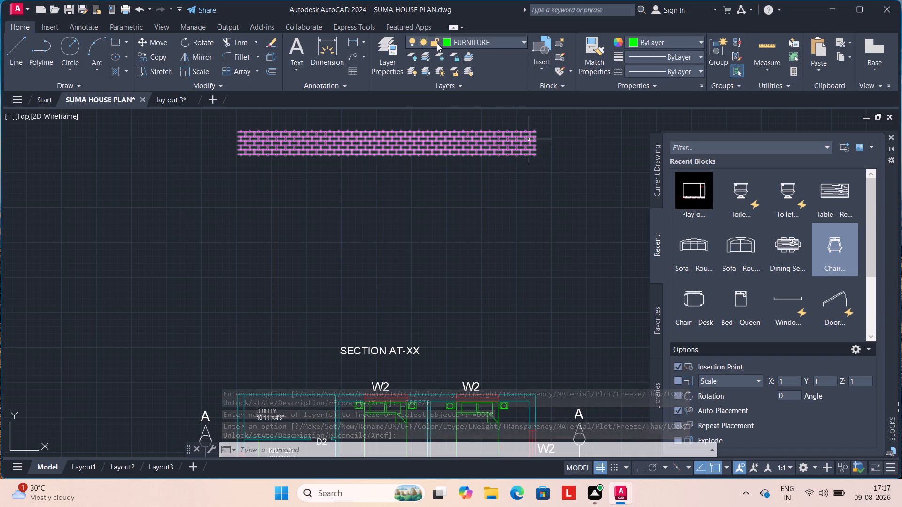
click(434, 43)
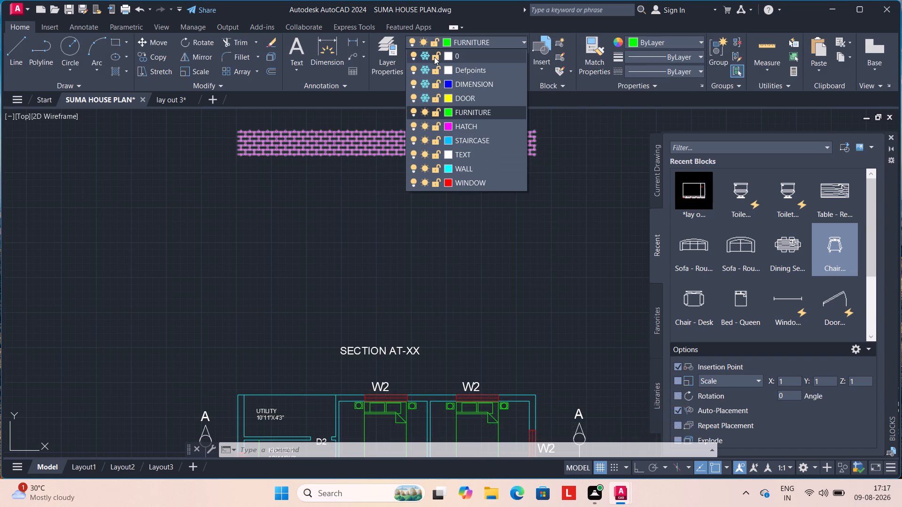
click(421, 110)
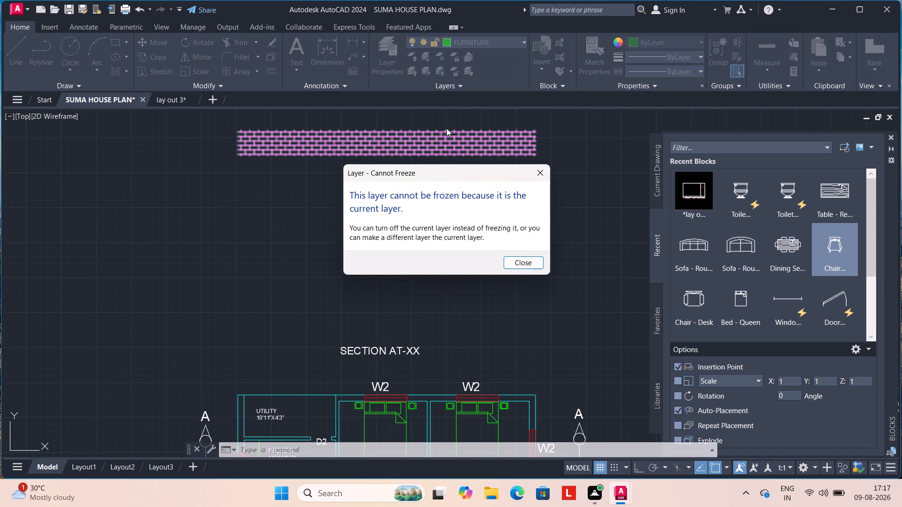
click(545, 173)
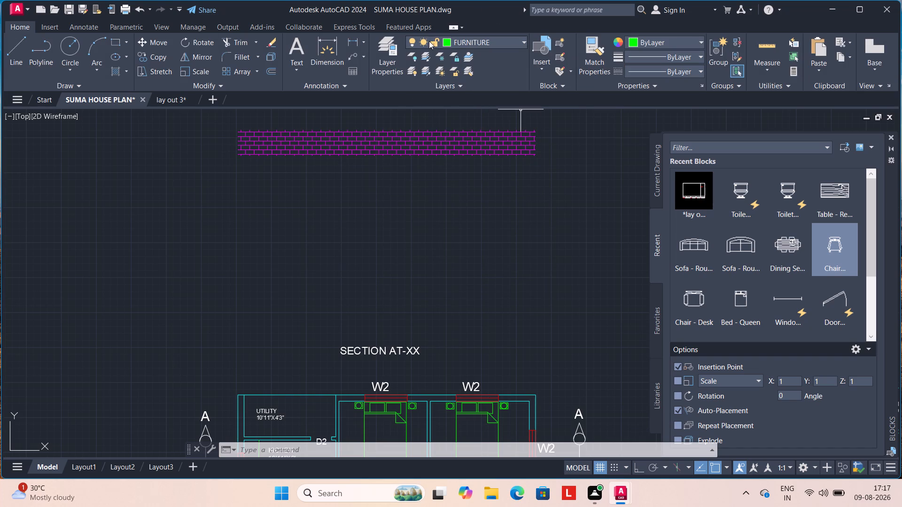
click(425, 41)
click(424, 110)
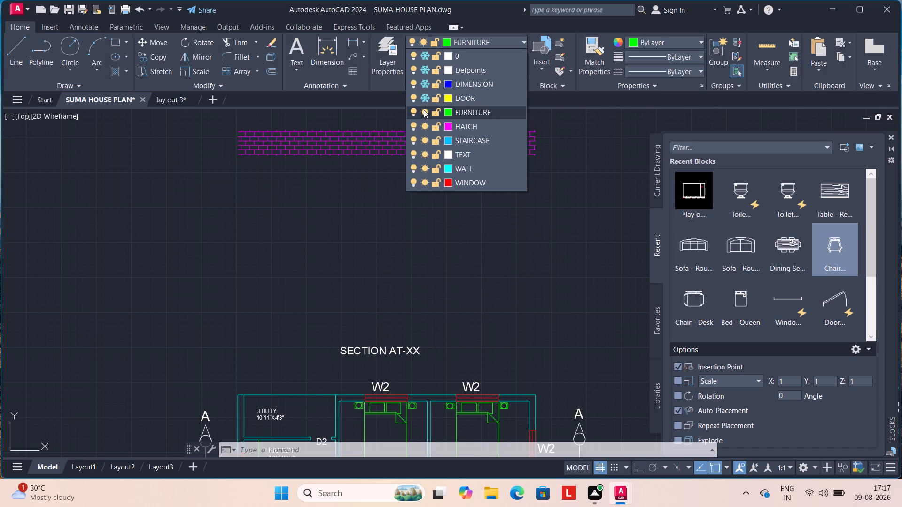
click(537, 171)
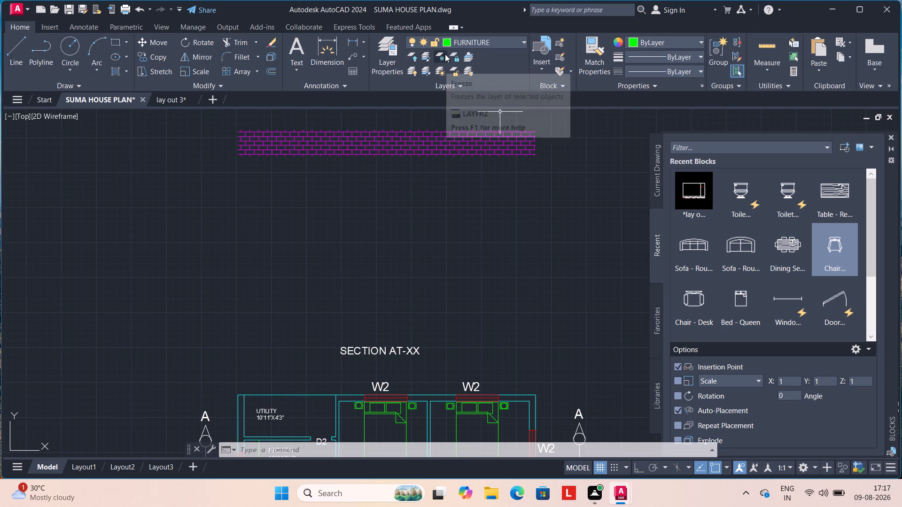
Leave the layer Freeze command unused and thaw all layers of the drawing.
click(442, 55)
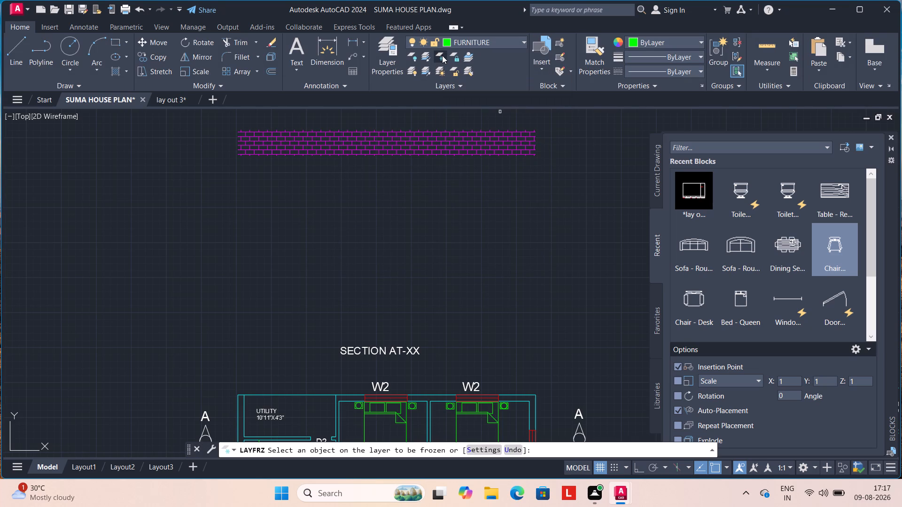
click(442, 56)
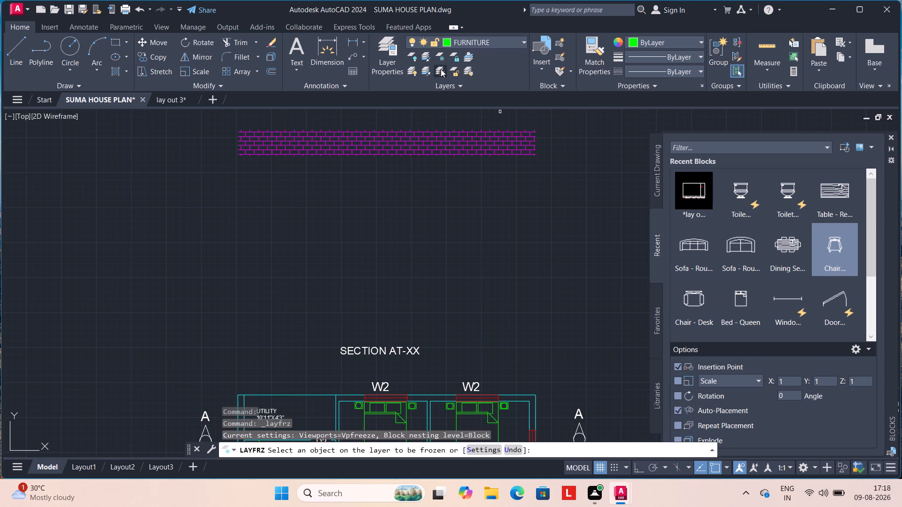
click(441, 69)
Compare the plans, section and elevation in model space with what the Layout1 viewport displays.
scroll(445, 72, down, 2)
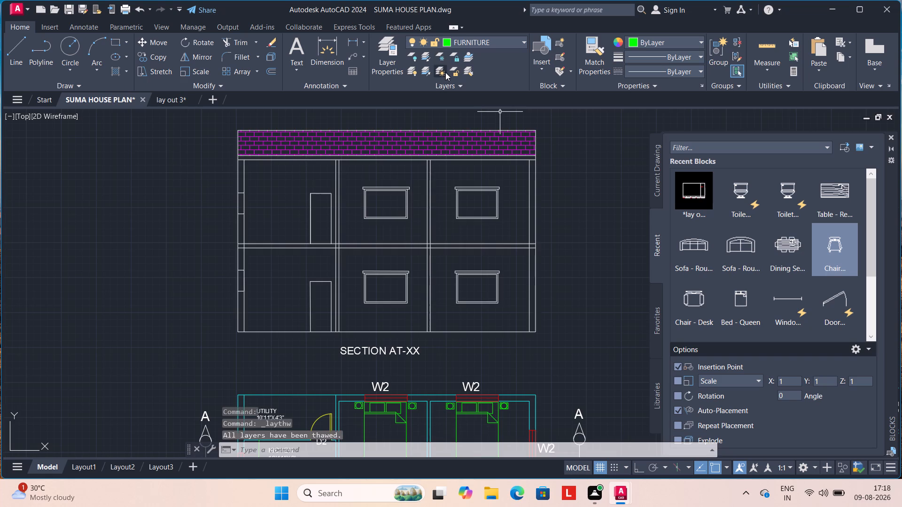
scroll(445, 73, down, 5)
scroll(504, 141, down, 4)
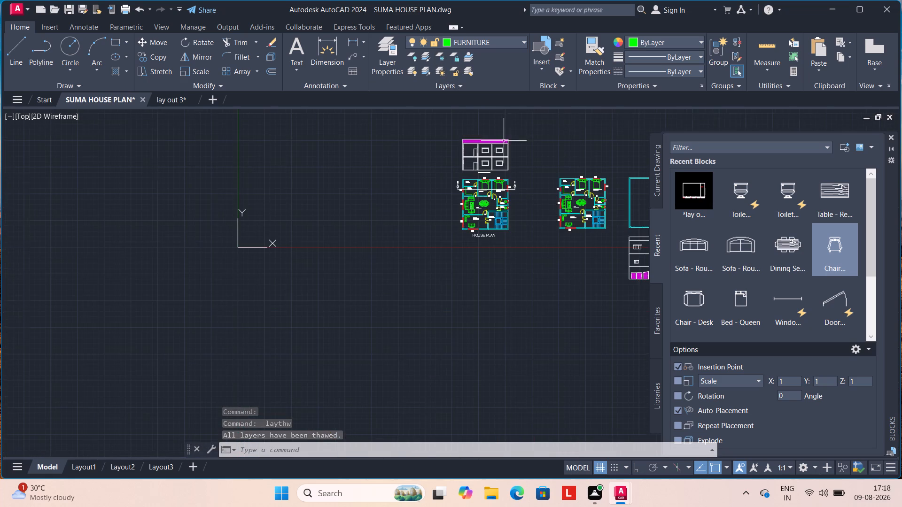
scroll(497, 137, up, 4)
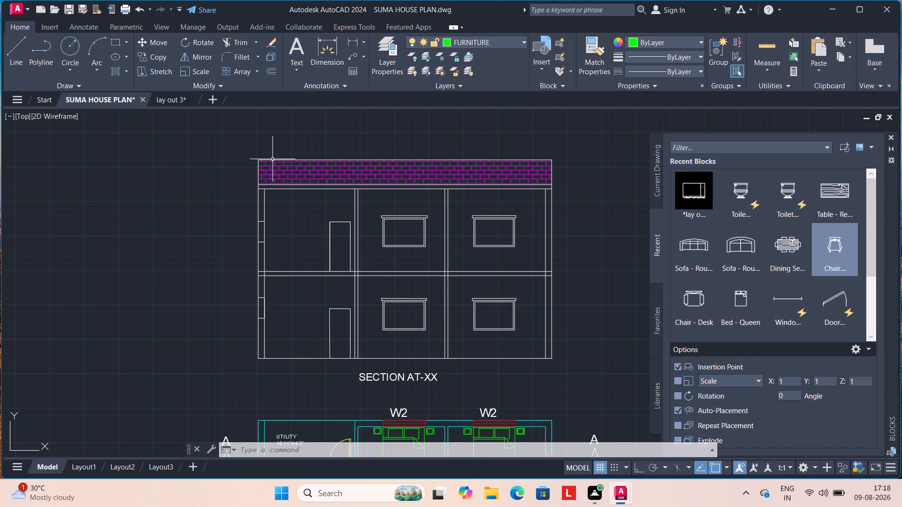
click(84, 472)
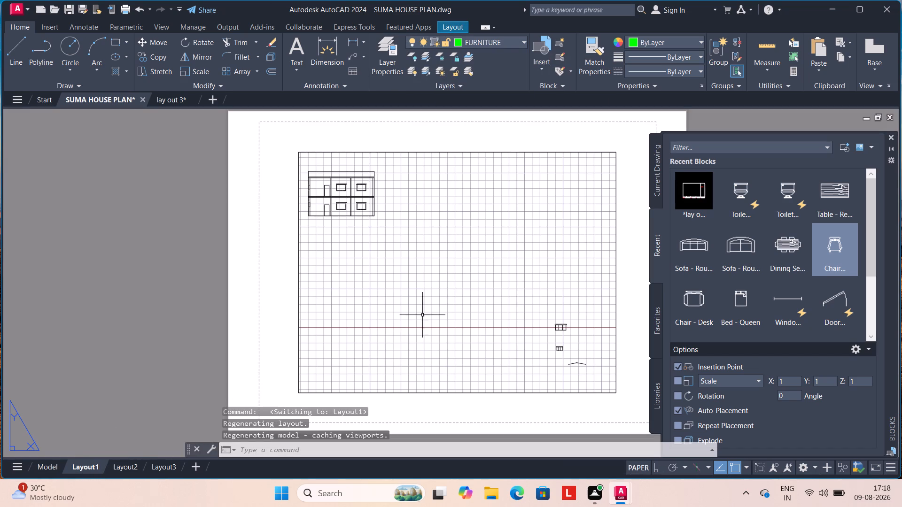
click(54, 461)
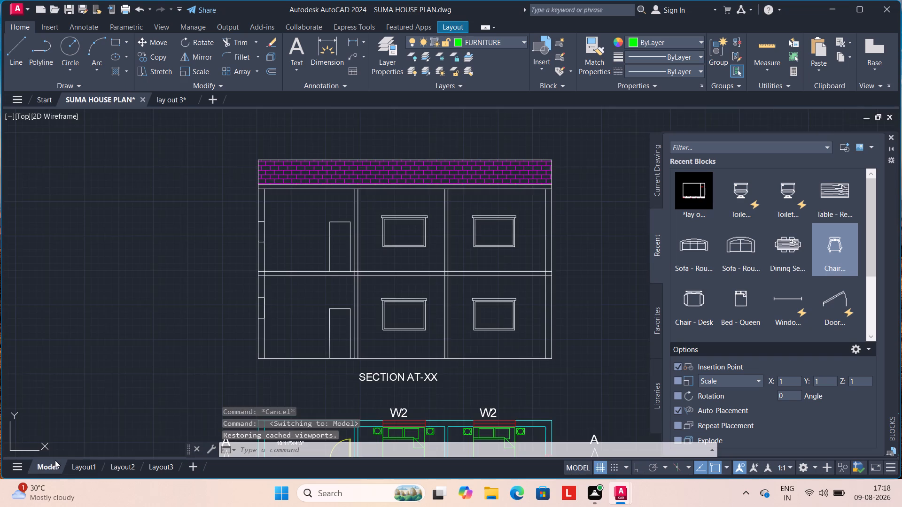
scroll(418, 397, down, 5)
middle_drag(420, 345, 360, 165)
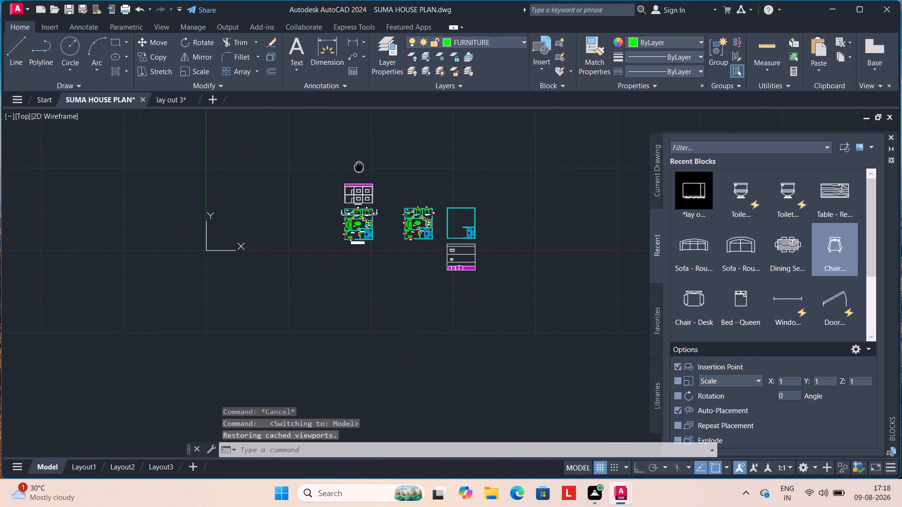
middle_drag(360, 165, 360, 164)
scroll(494, 224, up, 1)
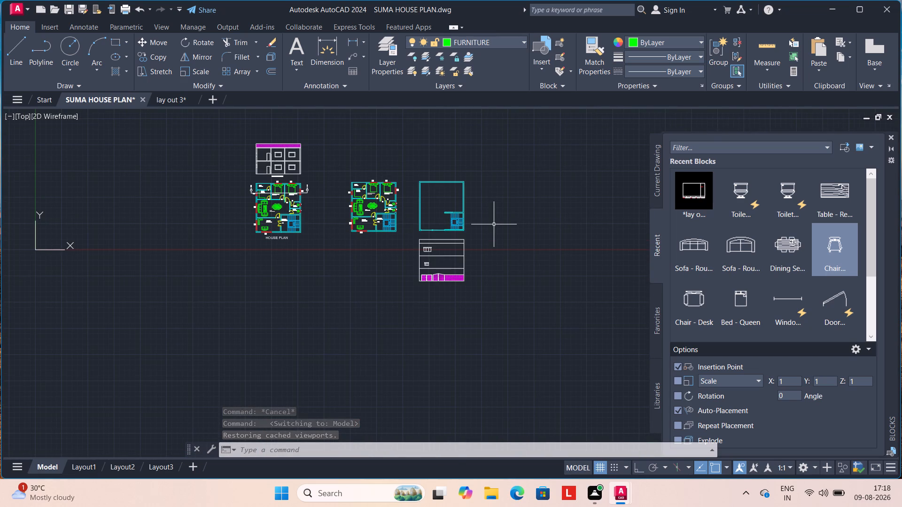
scroll(494, 224, up, 1)
scroll(494, 224, down, 1)
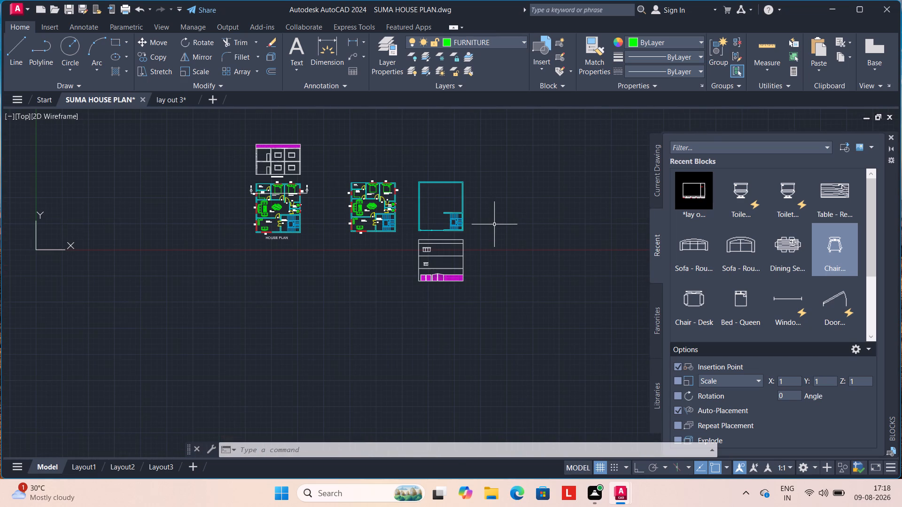
scroll(376, 194, up, 2)
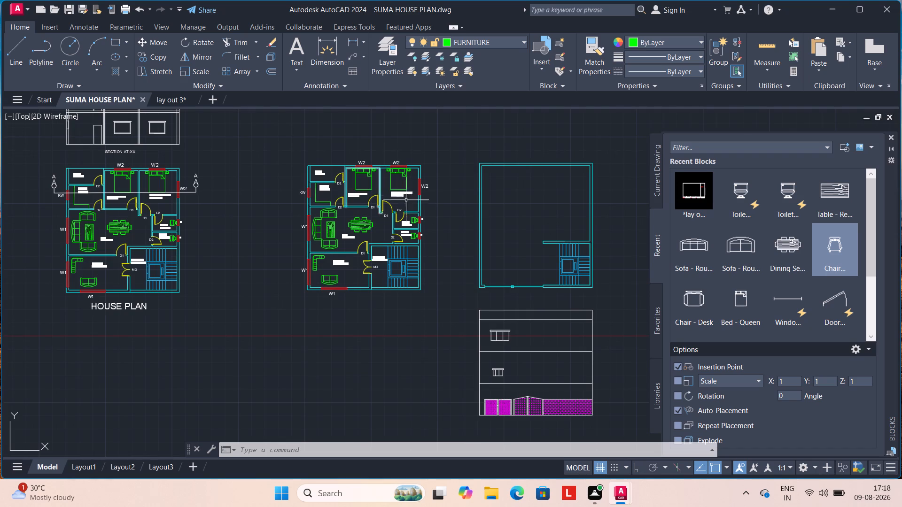
scroll(412, 204, down, 1)
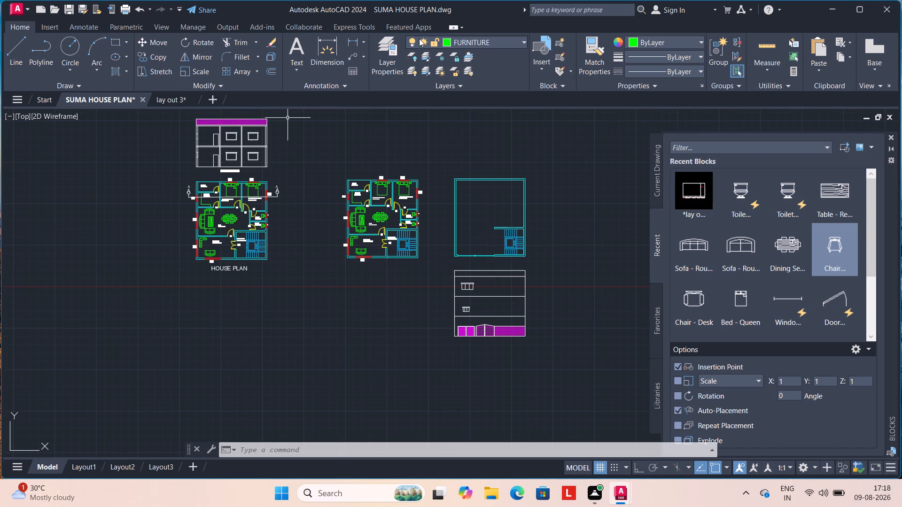
click(86, 469)
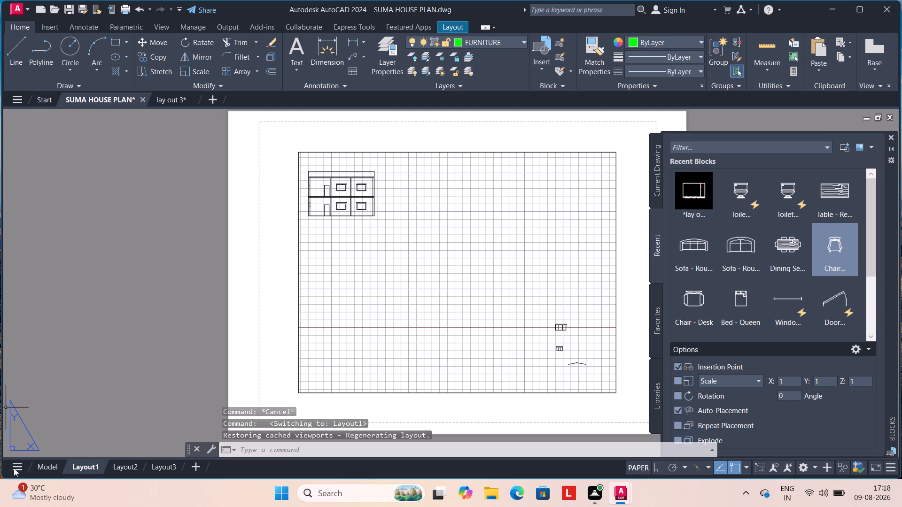
Return to model space and freeze the DIMENSION layer.
click(51, 473)
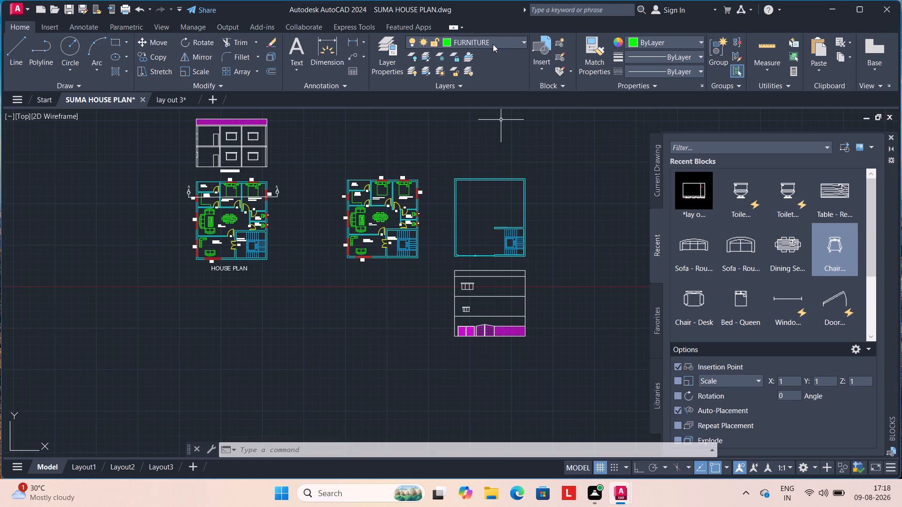
click(432, 38)
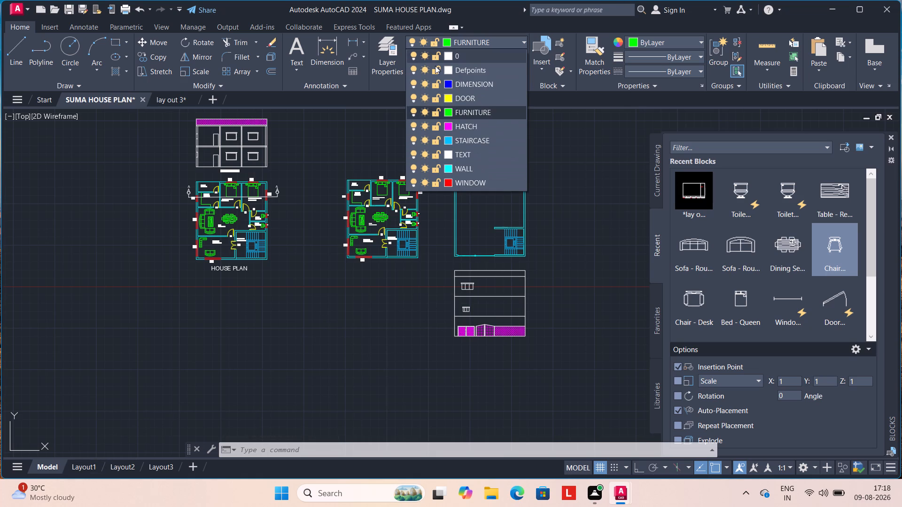
click(428, 84)
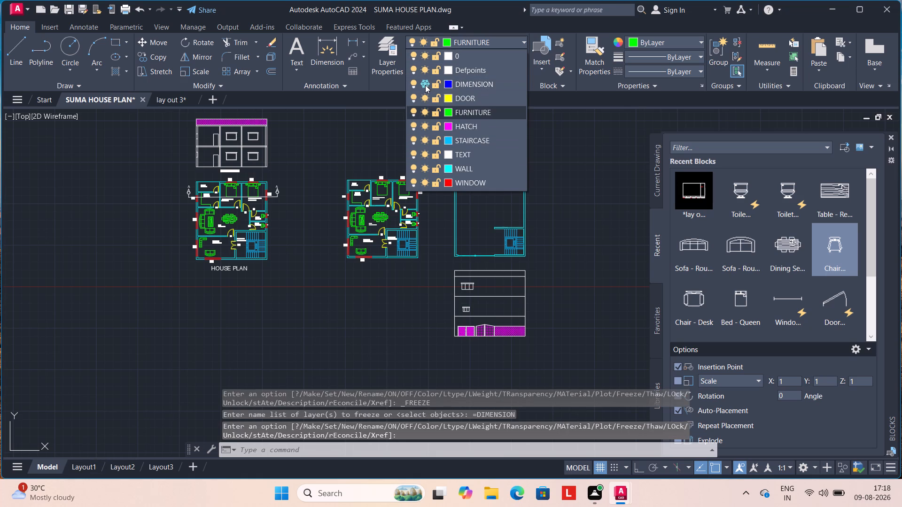
key(Escape)
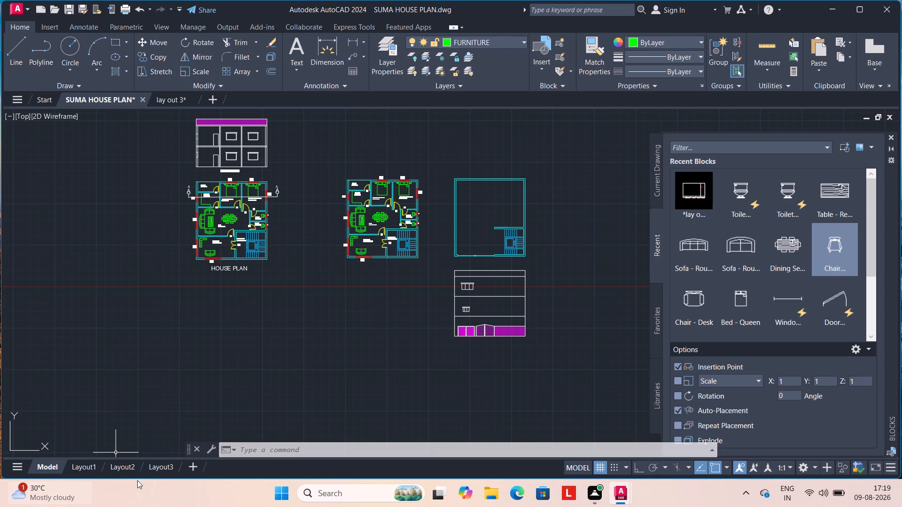
Check the Layout2 sheet and return to Layout1.
click(131, 468)
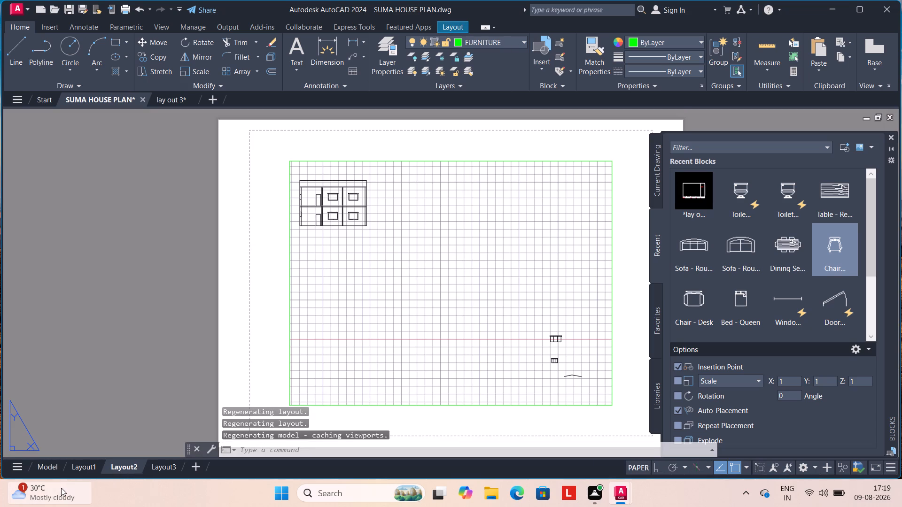
click(83, 469)
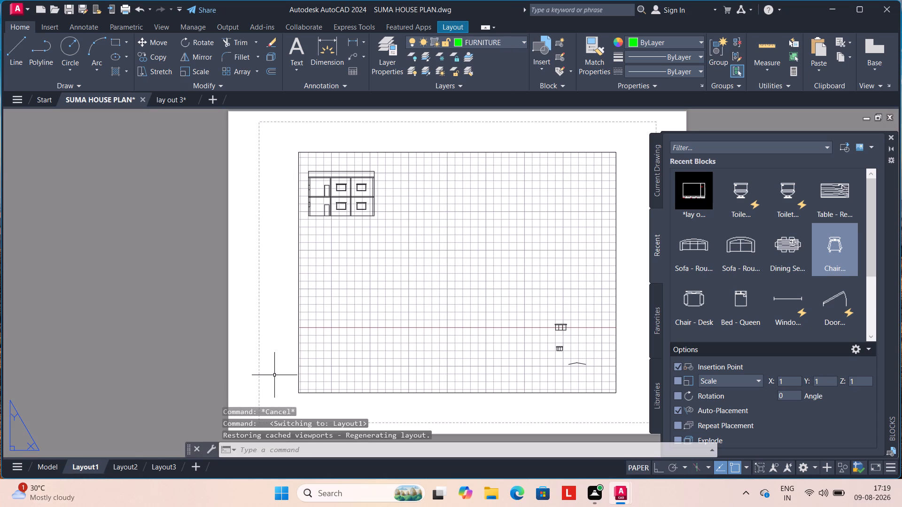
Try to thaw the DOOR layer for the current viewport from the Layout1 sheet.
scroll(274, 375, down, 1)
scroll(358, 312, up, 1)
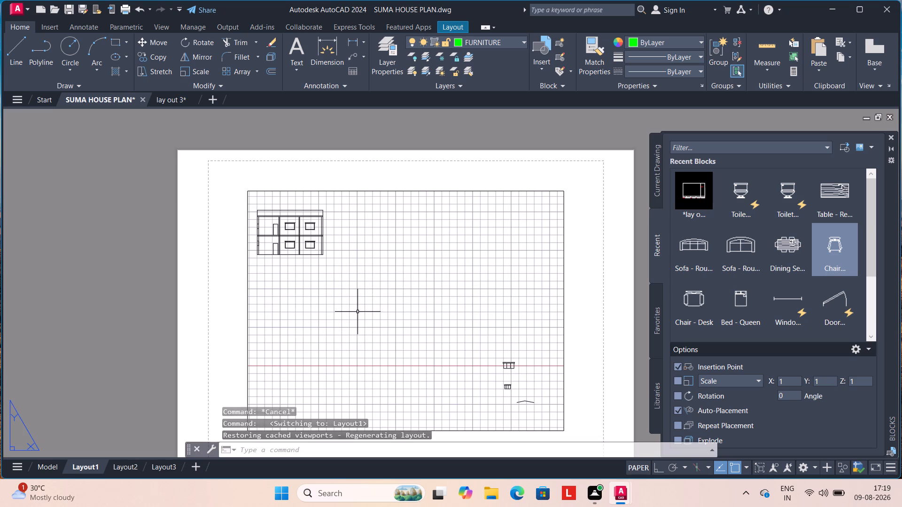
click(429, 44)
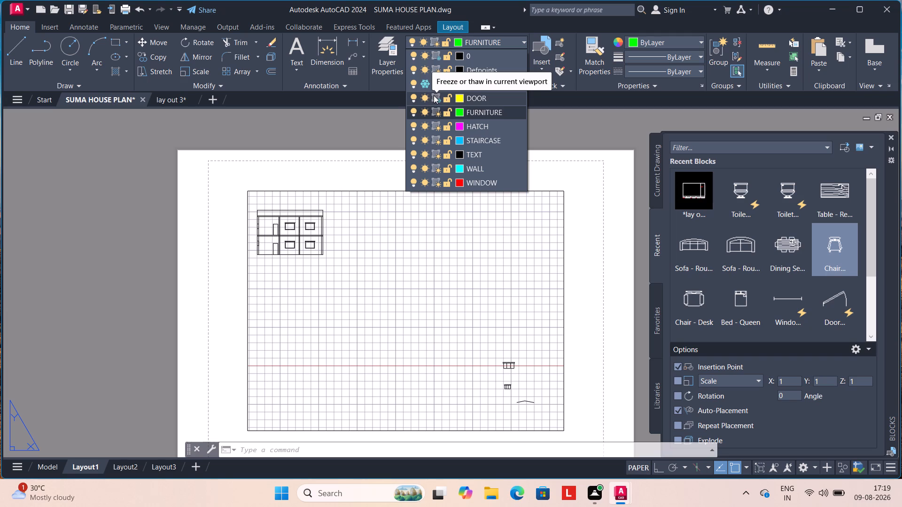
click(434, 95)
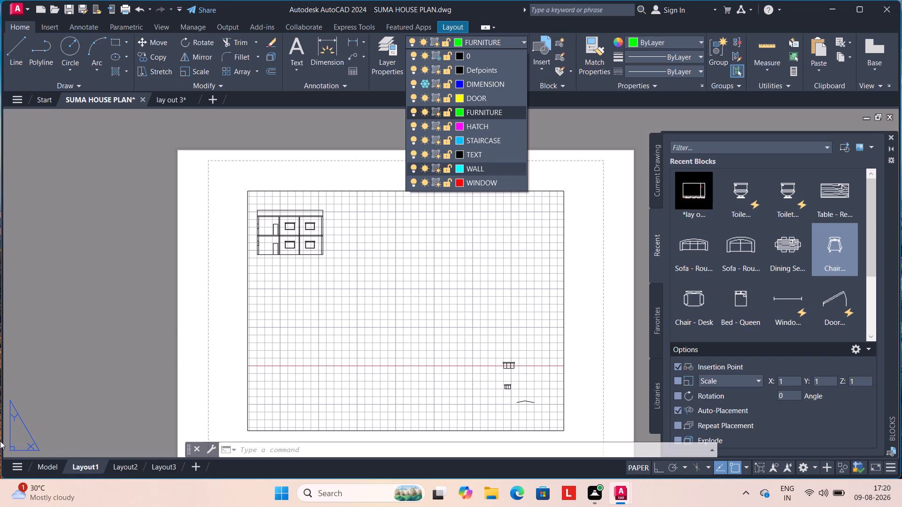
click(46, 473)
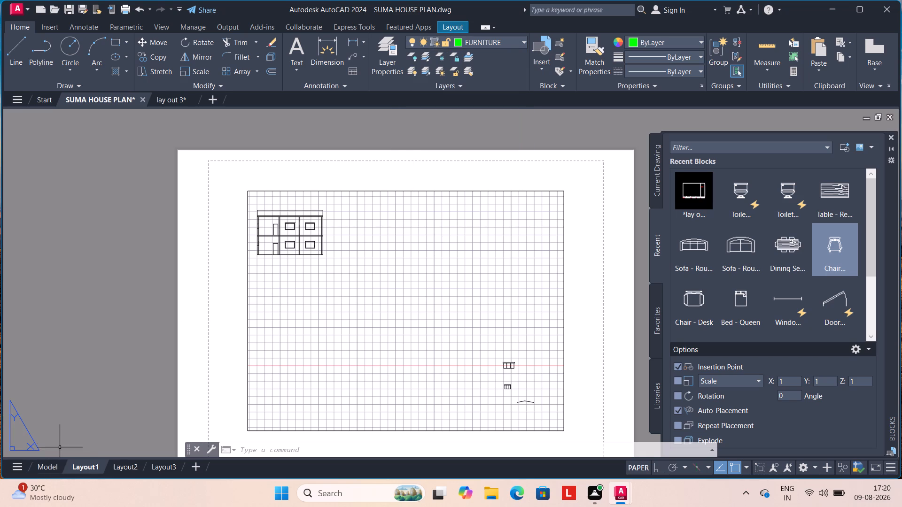
Compare the drawings in model space with what the Layout1 viewport shows, ending in model space.
click(49, 464)
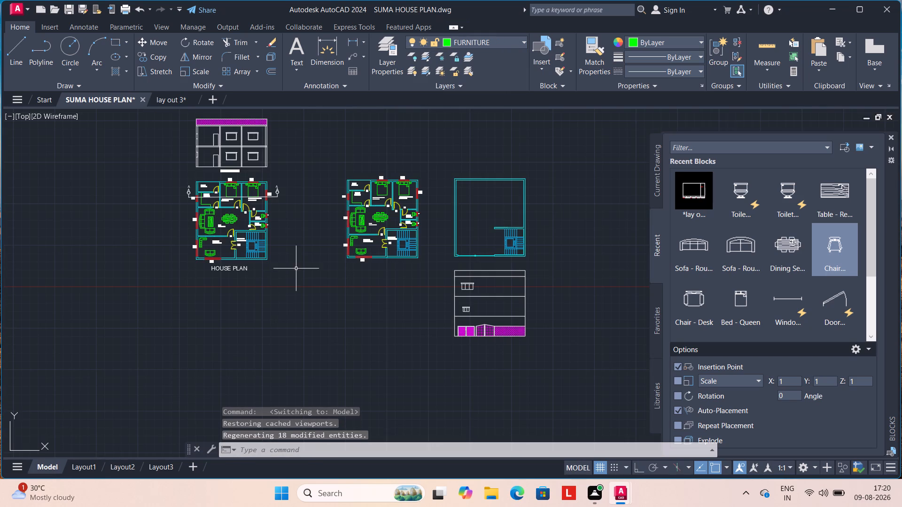
click(79, 469)
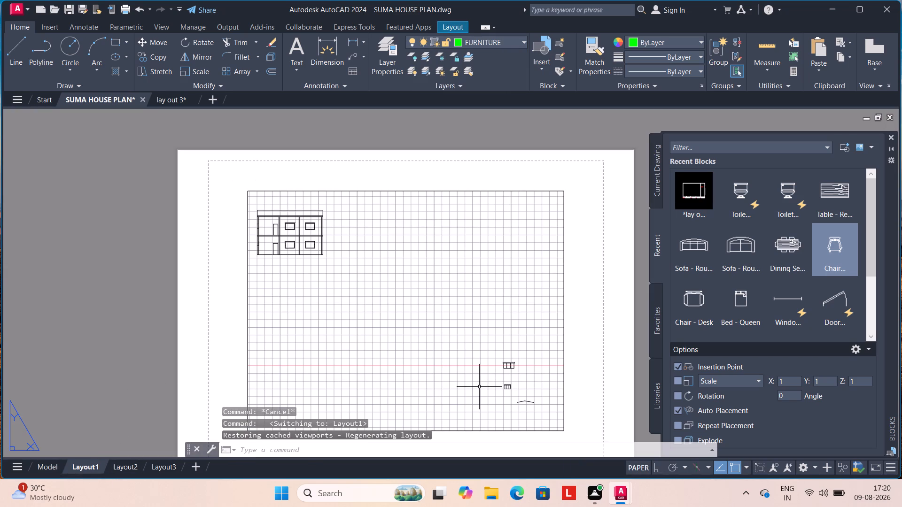
click(42, 469)
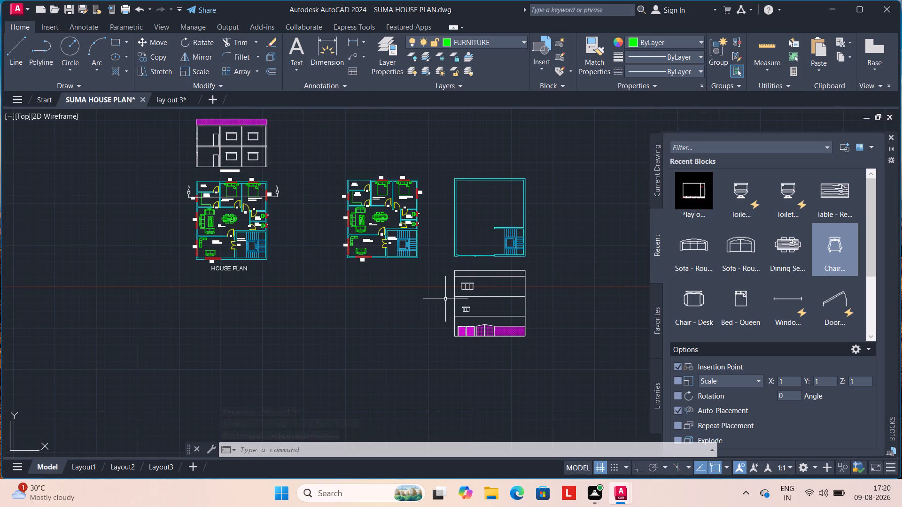
click(86, 469)
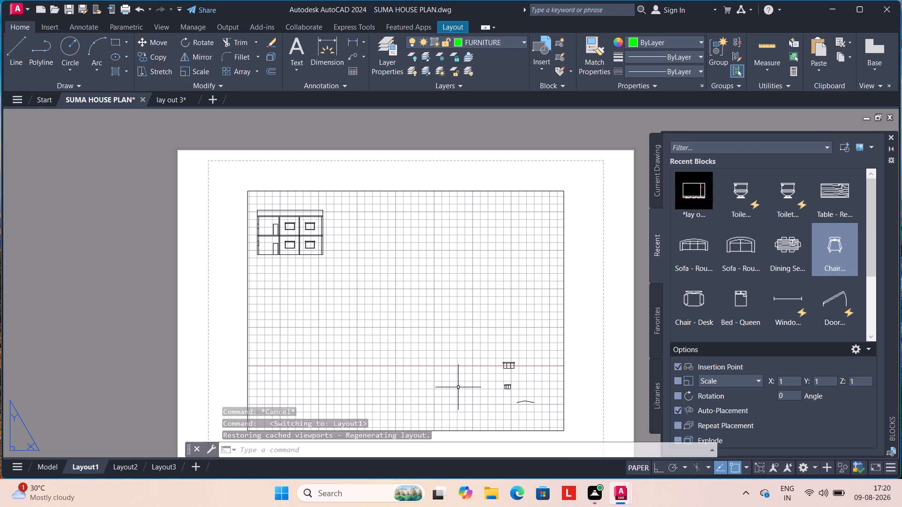
middle_drag(901, 38, 901, 28)
scroll(901, 9, up, 1)
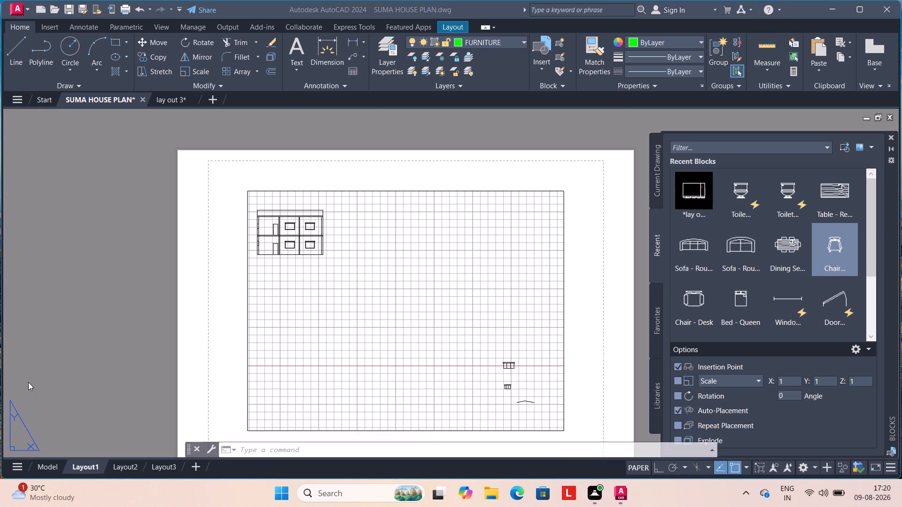
click(44, 463)
click(52, 473)
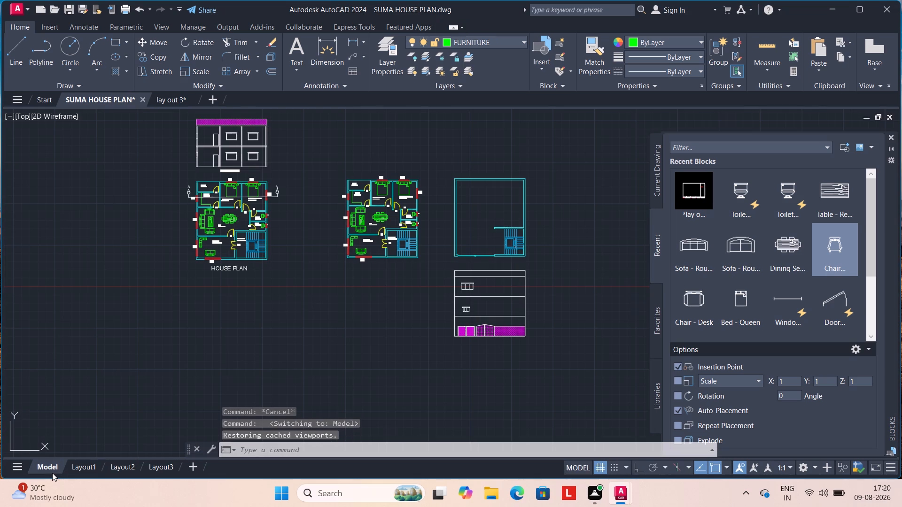
Select the HOUSE PLAN drawing in model space, thaw the DIMENSION layer and clear the selection.
middle_drag(314, 256, 356, 312)
scroll(313, 284, up, 2)
drag(375, 397, 372, 395)
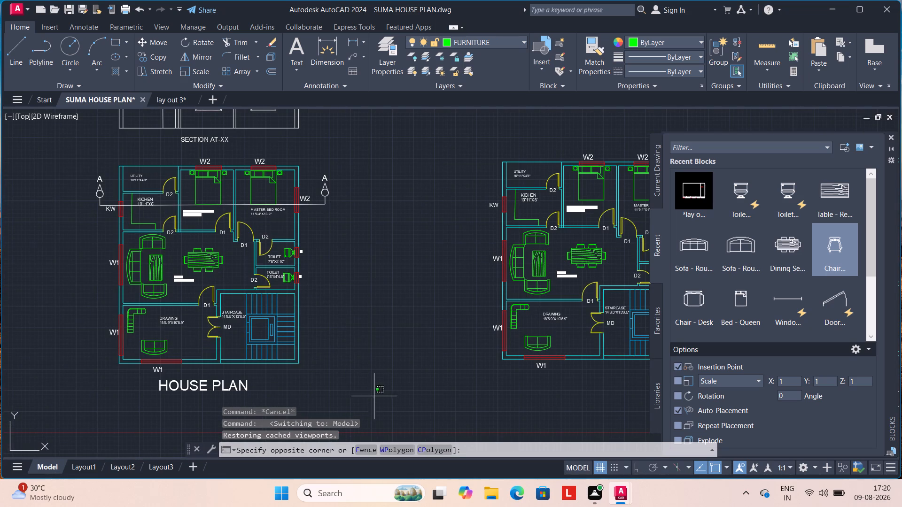
drag(372, 395, 358, 385)
click(10, 152)
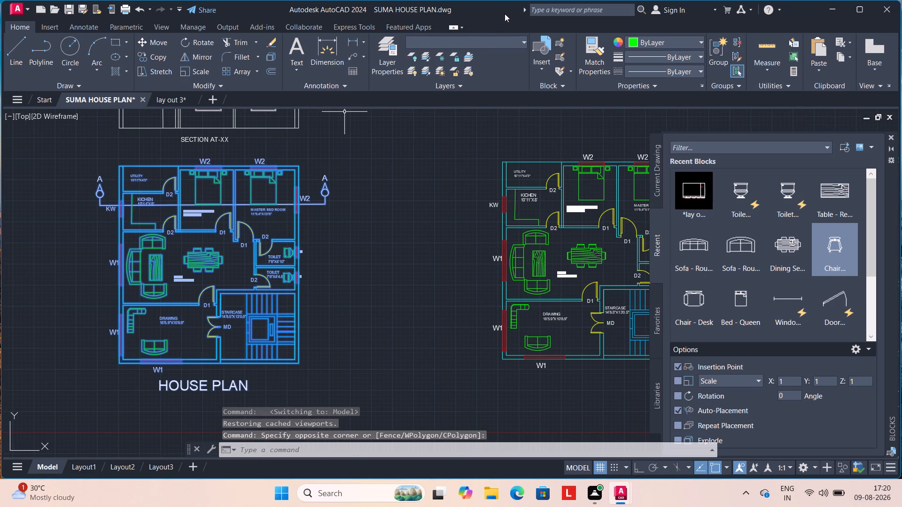
click(481, 41)
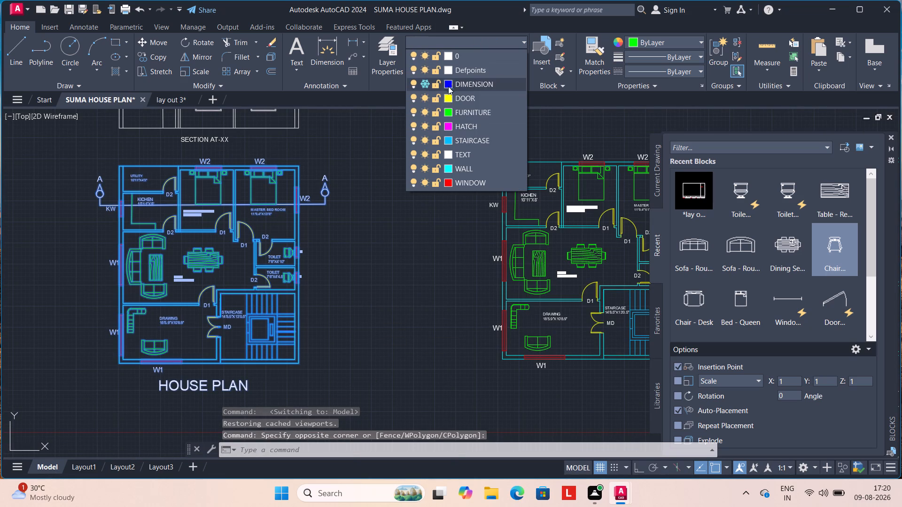
click(426, 83)
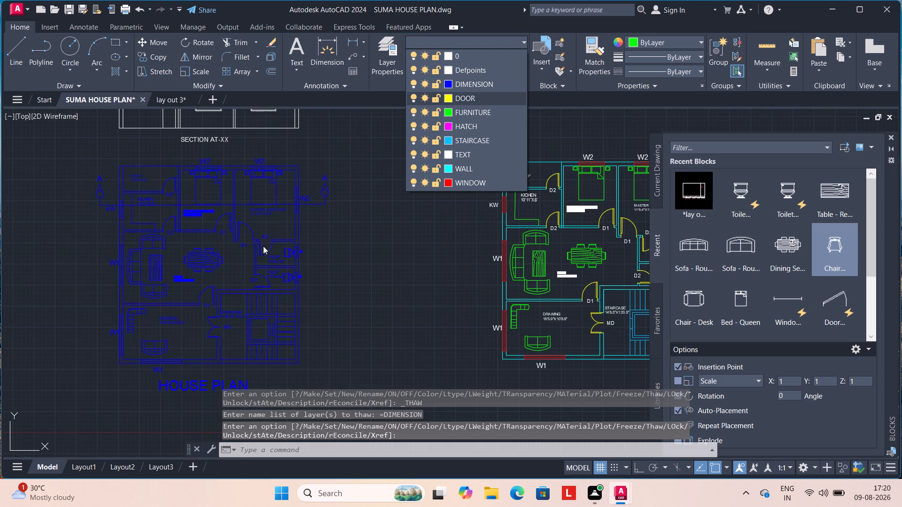
scroll(263, 246, down, 1)
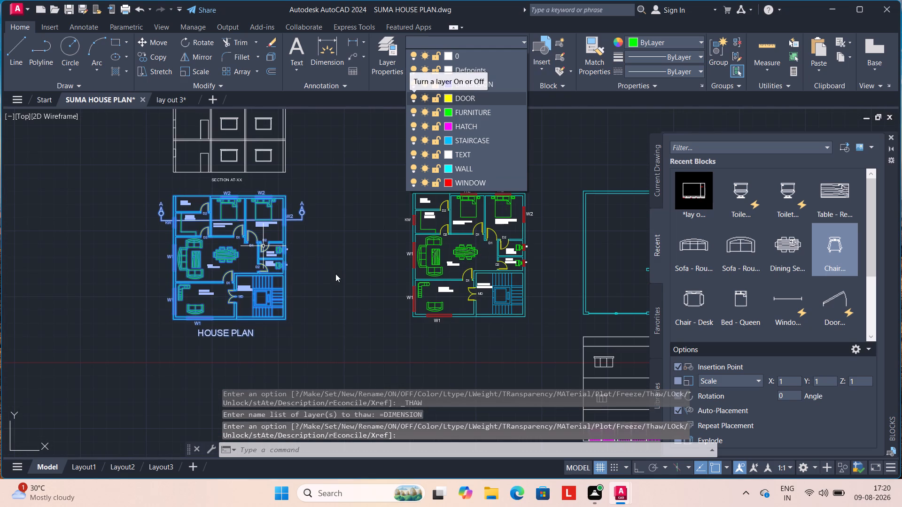
key(Escape)
key(Escape)
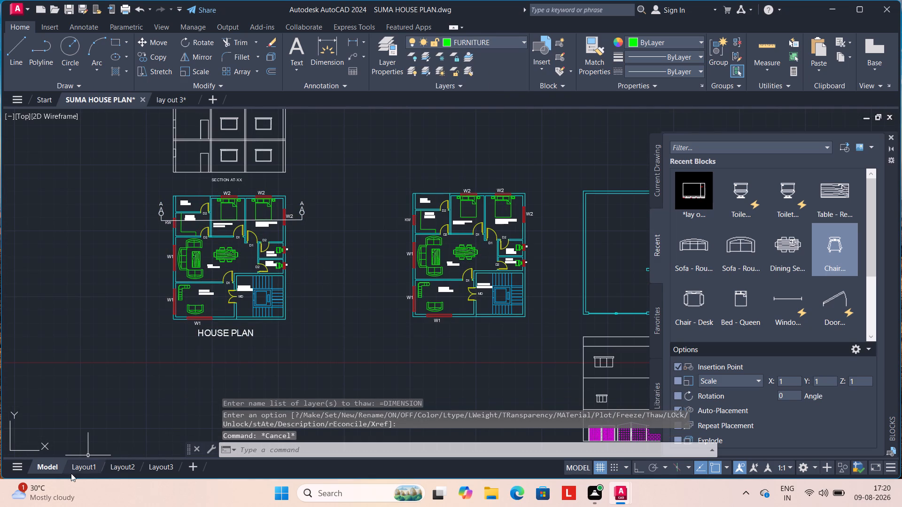
Activate the Layout1 viewport, examine which drawing parts it displays, and return to paper space.
click(79, 463)
middle_drag(243, 369, 242, 352)
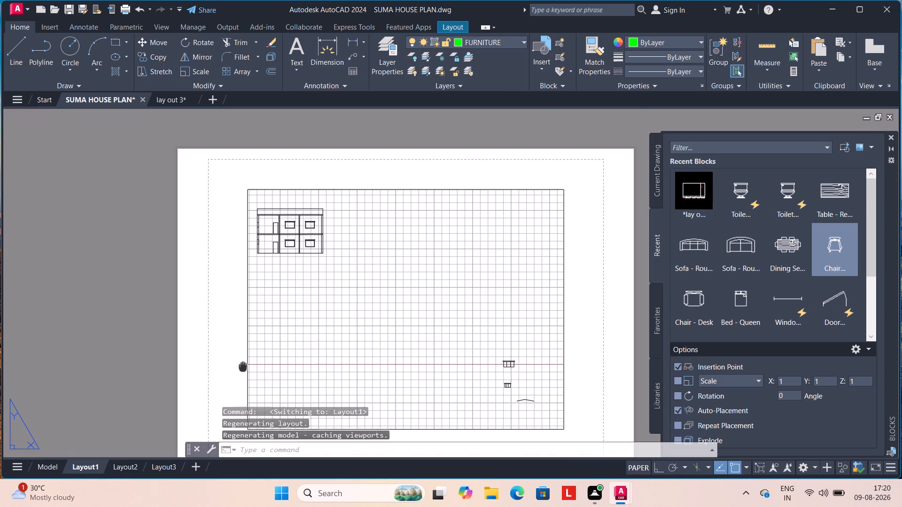
middle_drag(242, 352, 224, 313)
double_click(298, 274)
scroll(312, 281, down, 2)
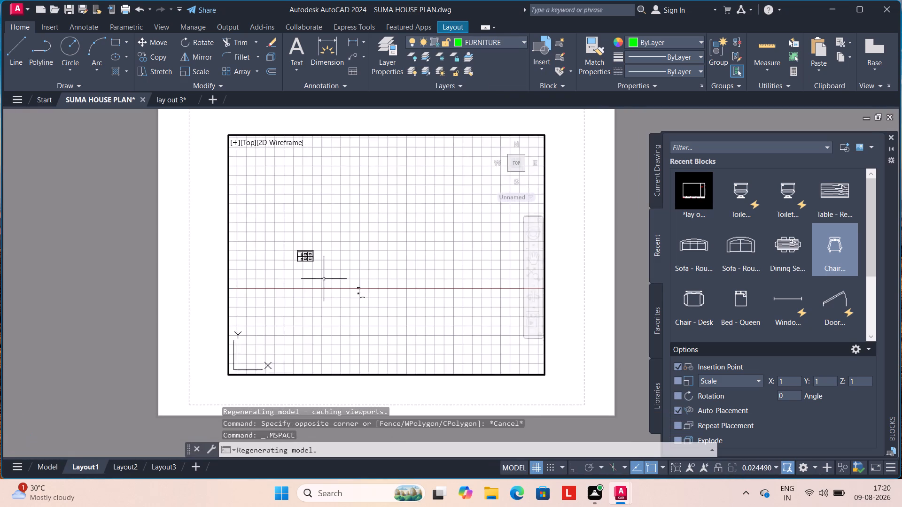
scroll(326, 277, down, 4)
scroll(327, 278, up, 6)
scroll(377, 325, up, 2)
scroll(451, 324, up, 3)
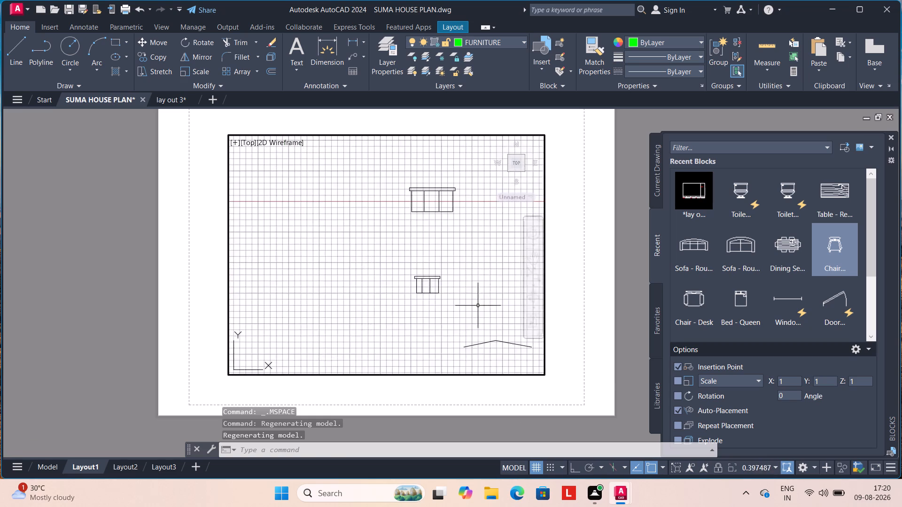
scroll(478, 306, up, 1)
double_click(116, 294)
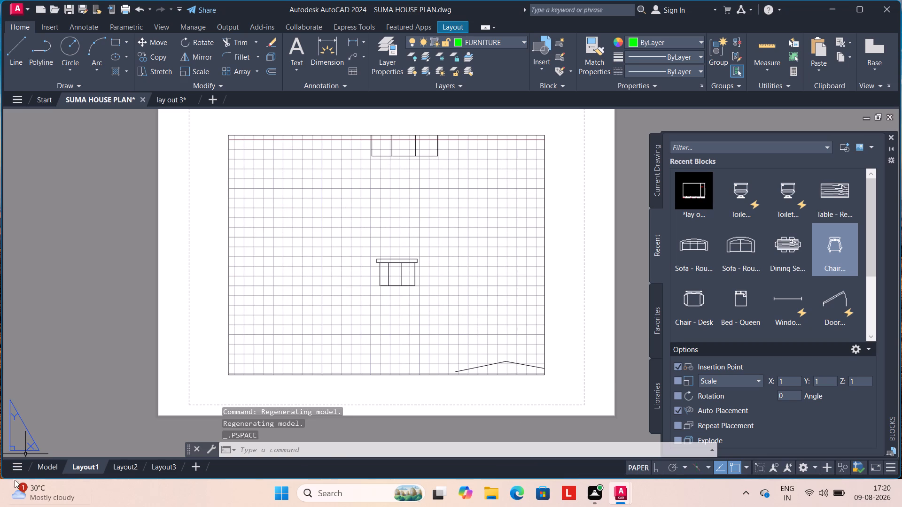
Select the second floor plan in model space, check the layer states, and return to Layout1.
click(41, 469)
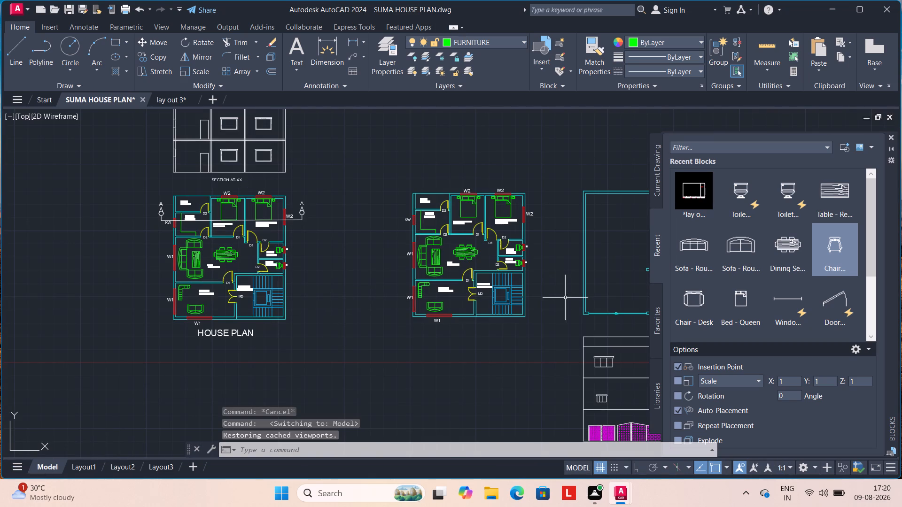
drag(547, 338, 531, 320)
click(390, 161)
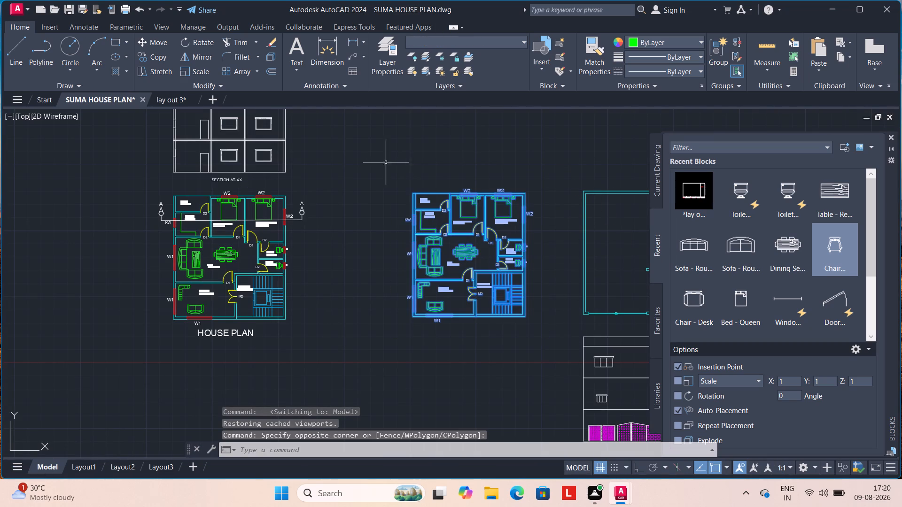
click(452, 45)
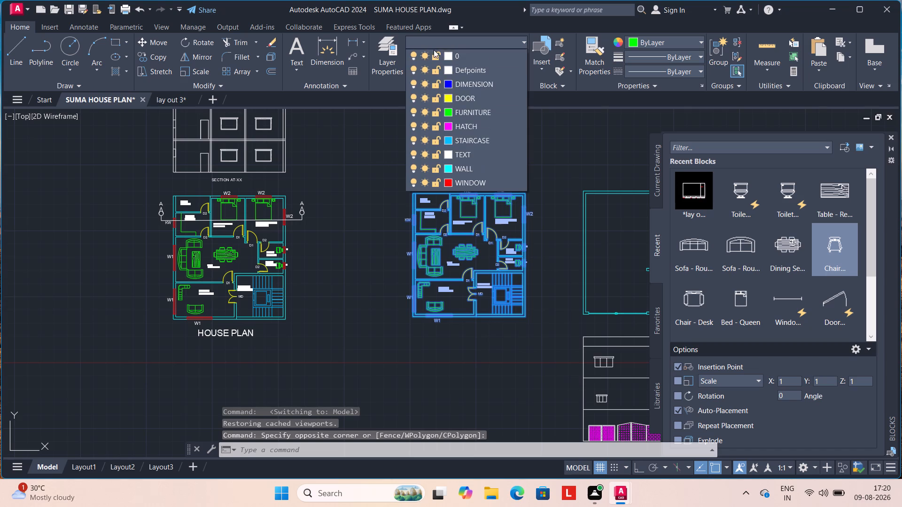
click(77, 468)
click(77, 468)
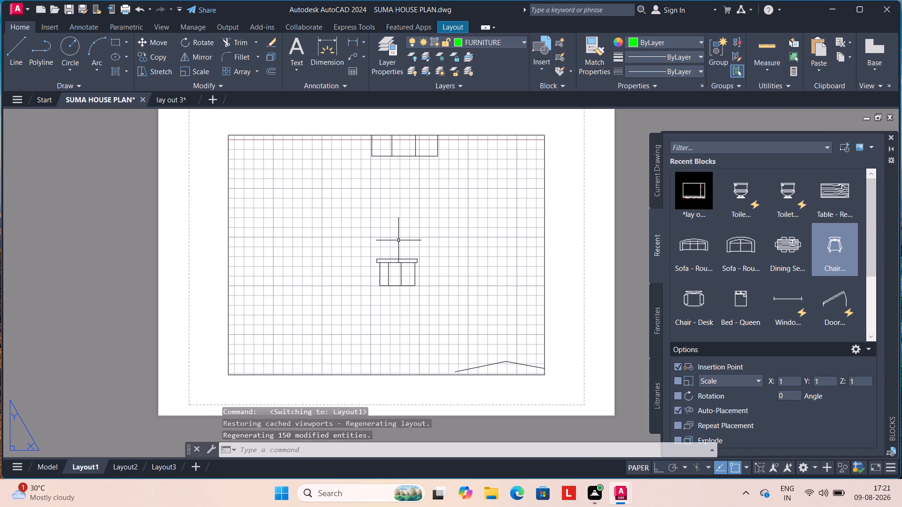
Activate the Layout1 viewport and thaw DOOR, FURNITURE, HATCH, STAIRCASE, TEXT, WALL, WINDOW and DIMENSION in it.
double_click(354, 243)
scroll(361, 238, down, 3)
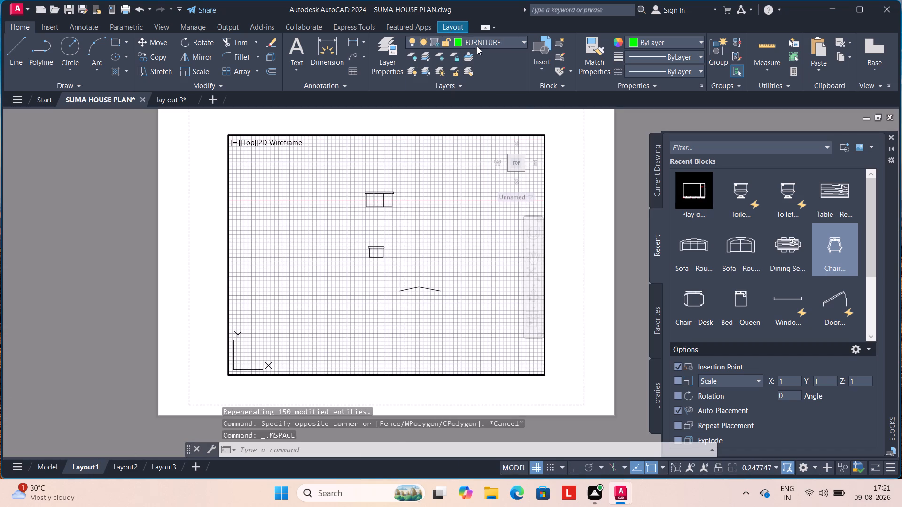
click(477, 44)
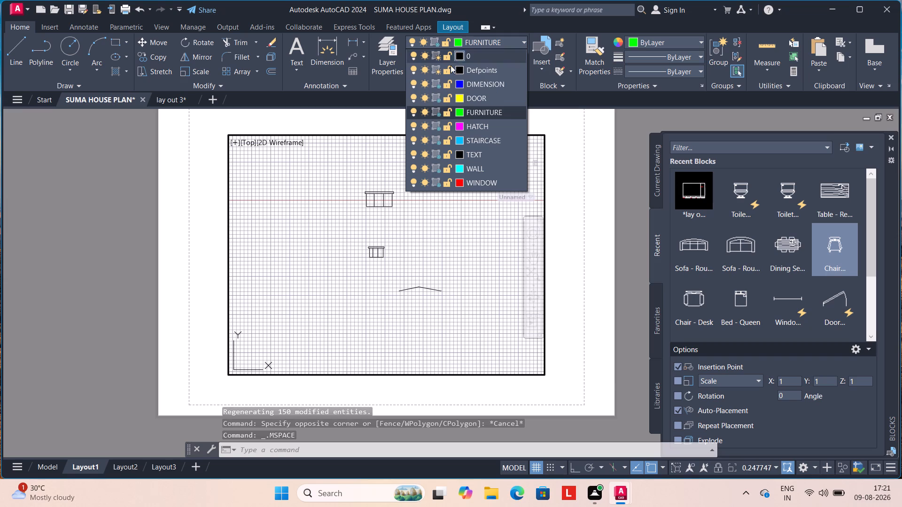
click(435, 101)
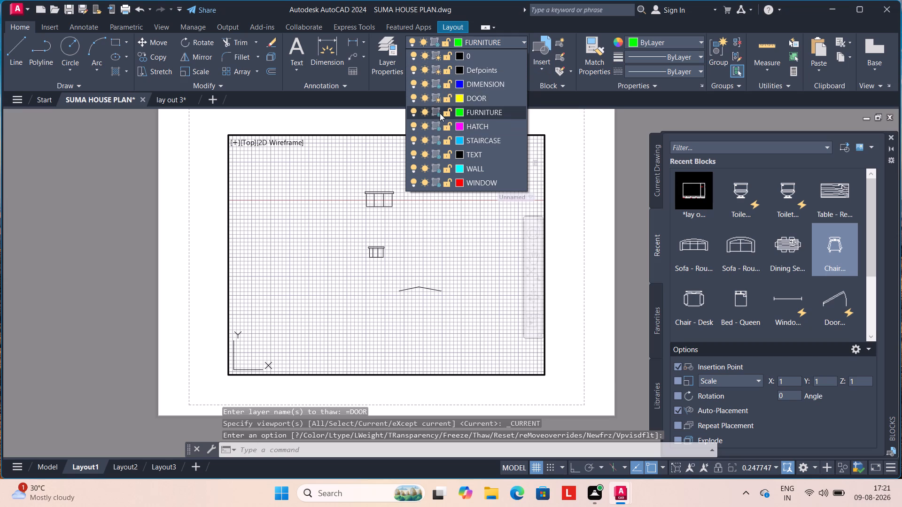
click(439, 113)
click(433, 129)
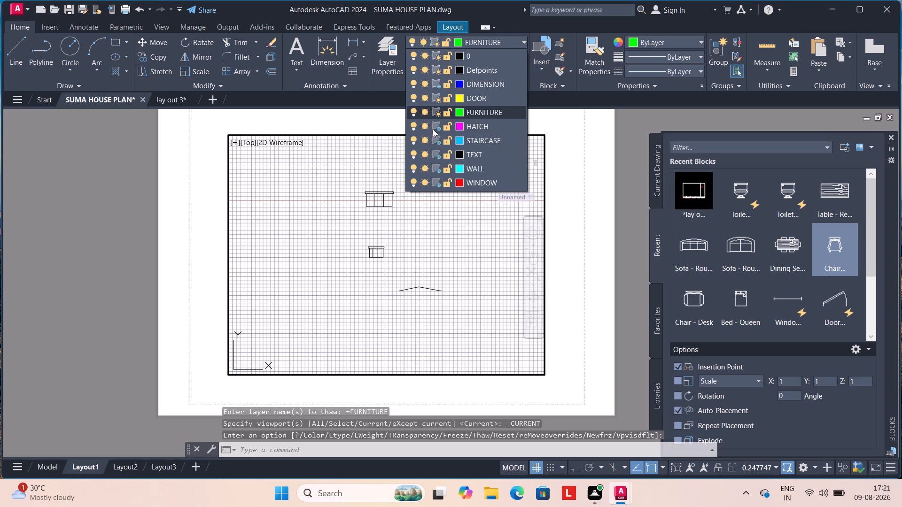
click(436, 140)
click(435, 156)
click(433, 169)
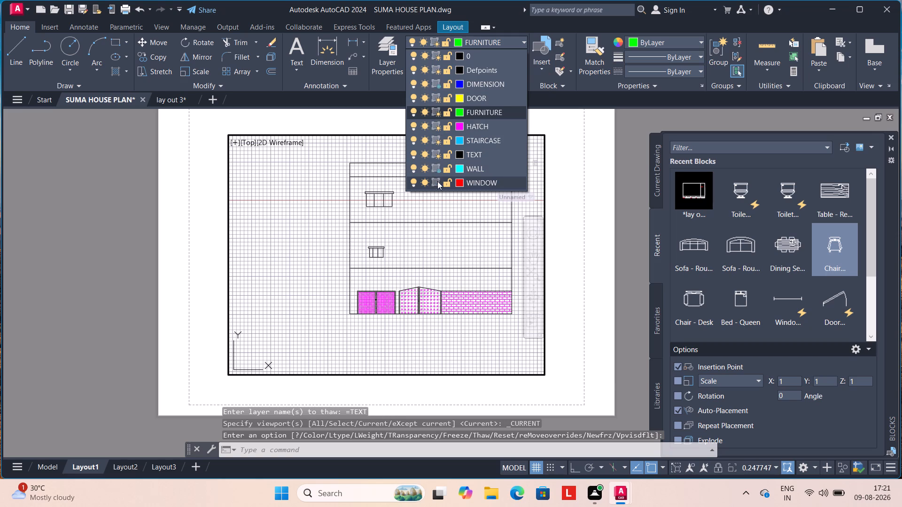
click(439, 184)
click(435, 169)
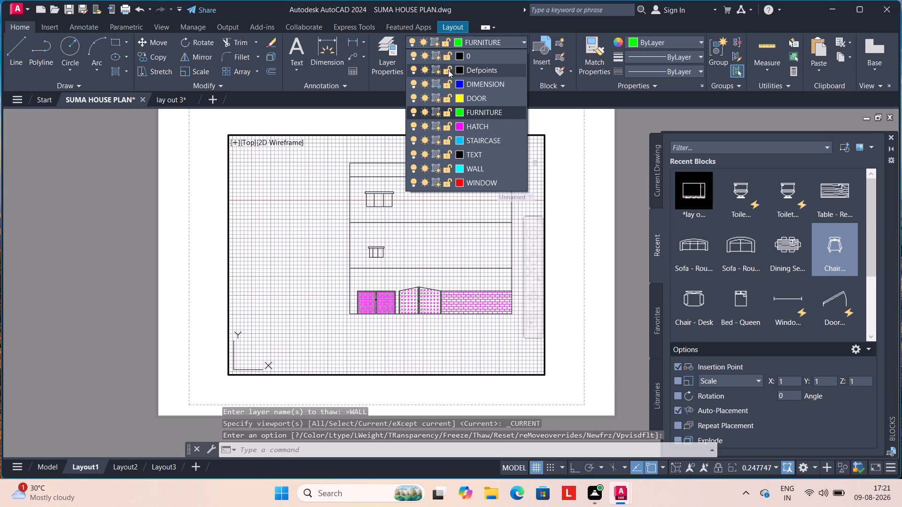
click(437, 88)
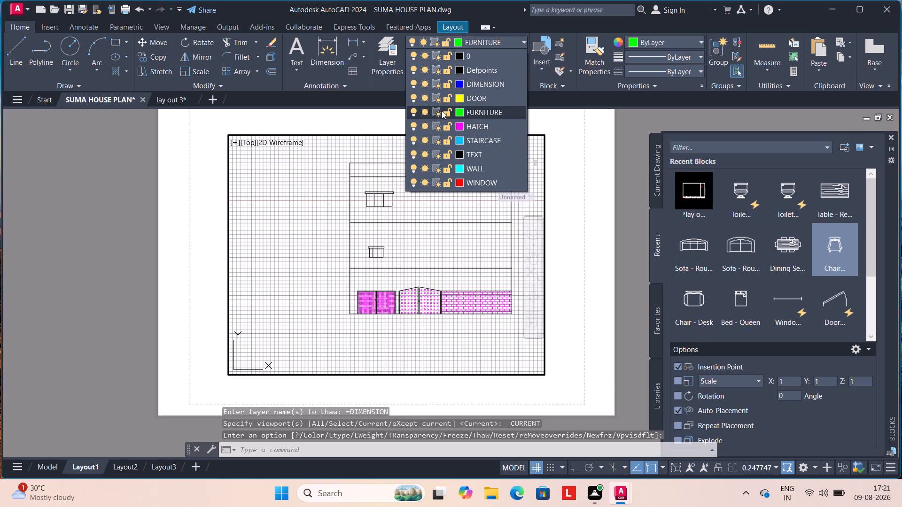
Frame the HOUSE PLAN drawing with its title inside the Layout1 viewport and turn off the viewport grid.
scroll(366, 203, down, 4)
middle_drag(352, 211, 352, 212)
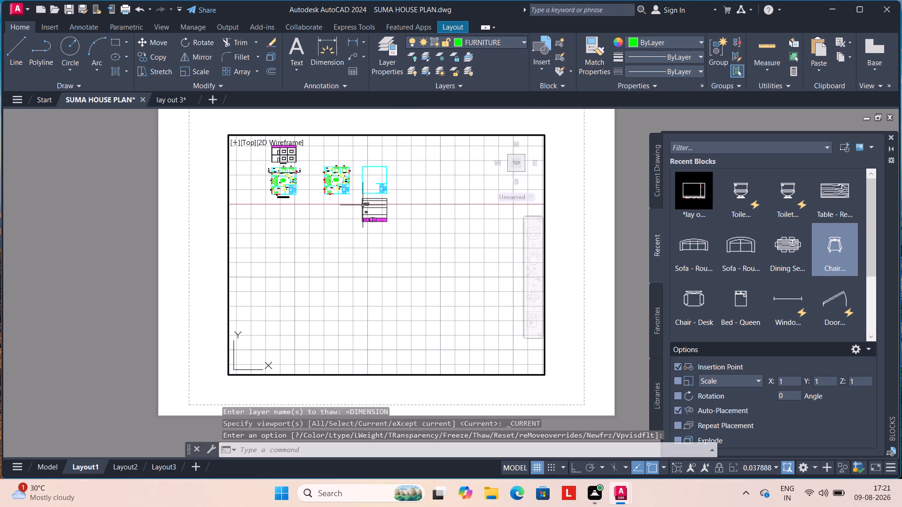
middle_drag(352, 212, 366, 241)
scroll(313, 202, up, 2)
middle_drag(291, 190, 371, 267)
scroll(333, 224, up, 2)
middle_drag(333, 223, 359, 234)
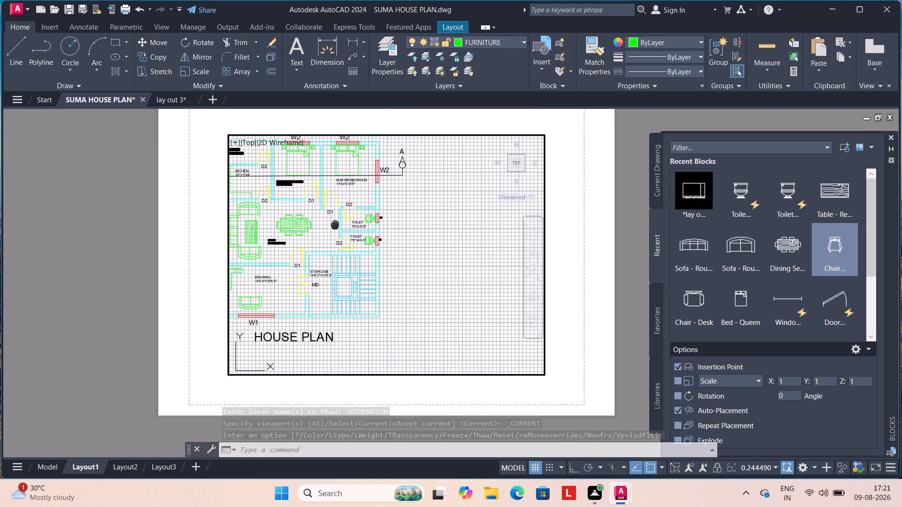
middle_drag(359, 234, 394, 237)
click(537, 466)
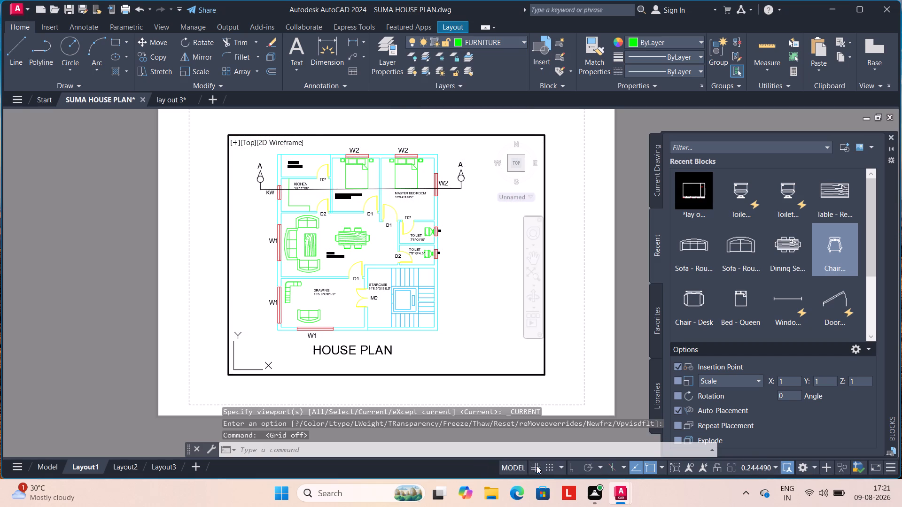
middle_drag(458, 281, 467, 299)
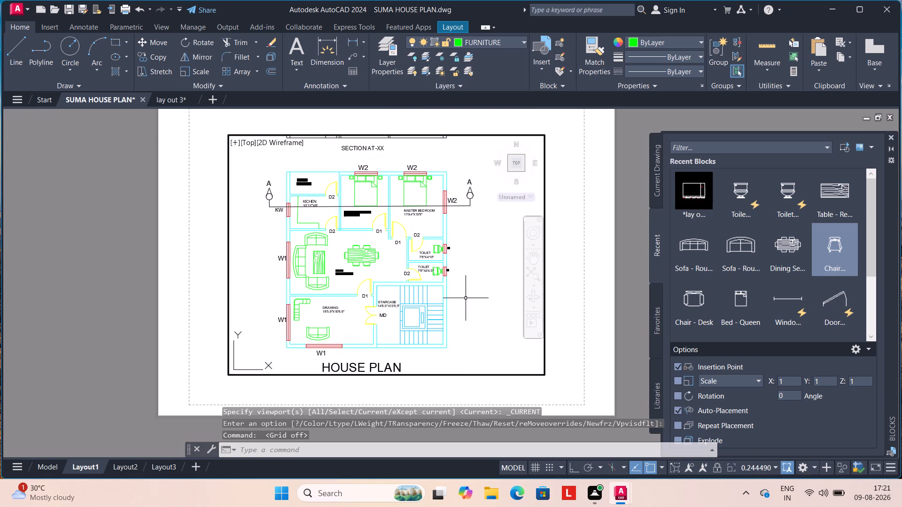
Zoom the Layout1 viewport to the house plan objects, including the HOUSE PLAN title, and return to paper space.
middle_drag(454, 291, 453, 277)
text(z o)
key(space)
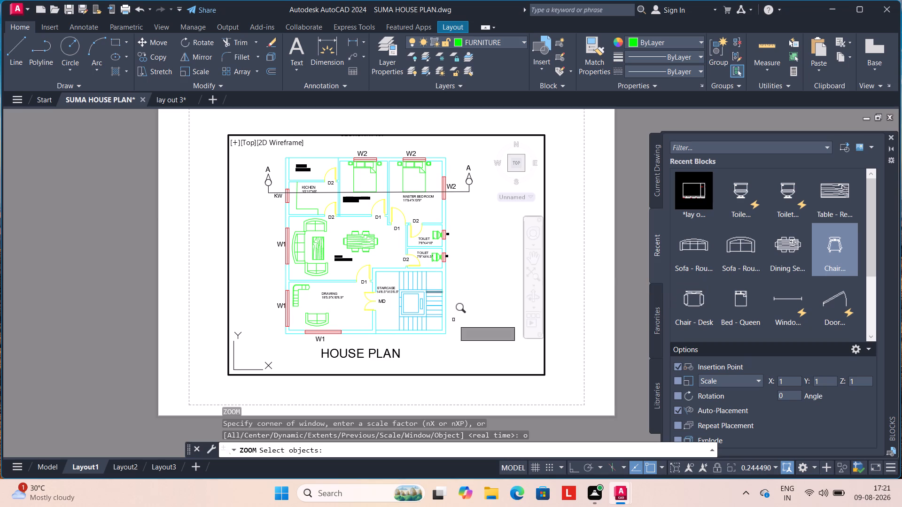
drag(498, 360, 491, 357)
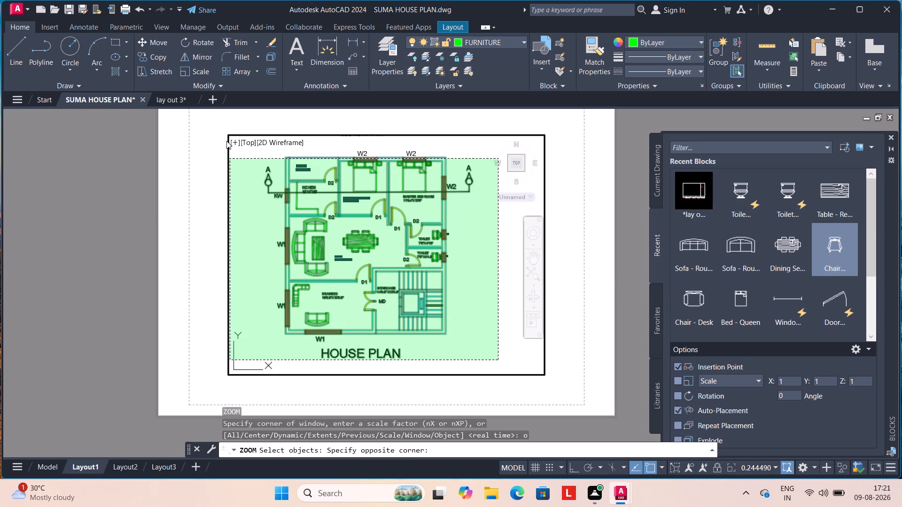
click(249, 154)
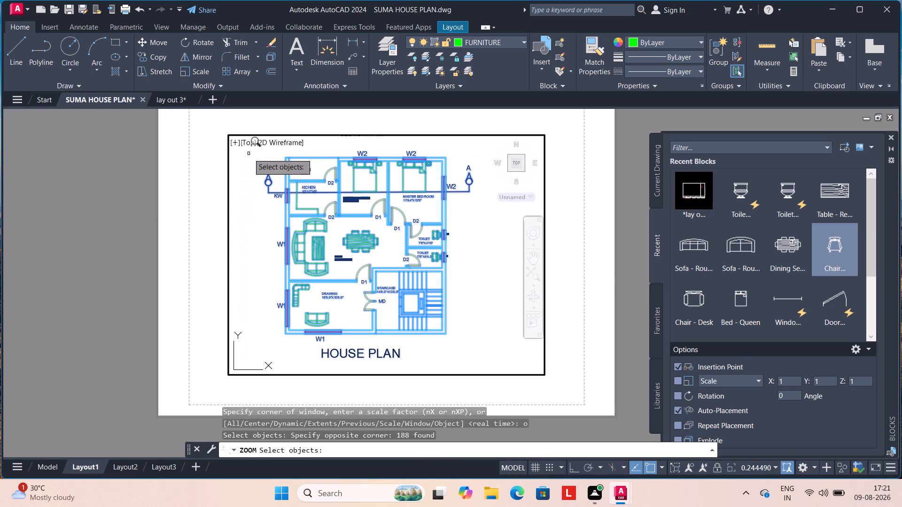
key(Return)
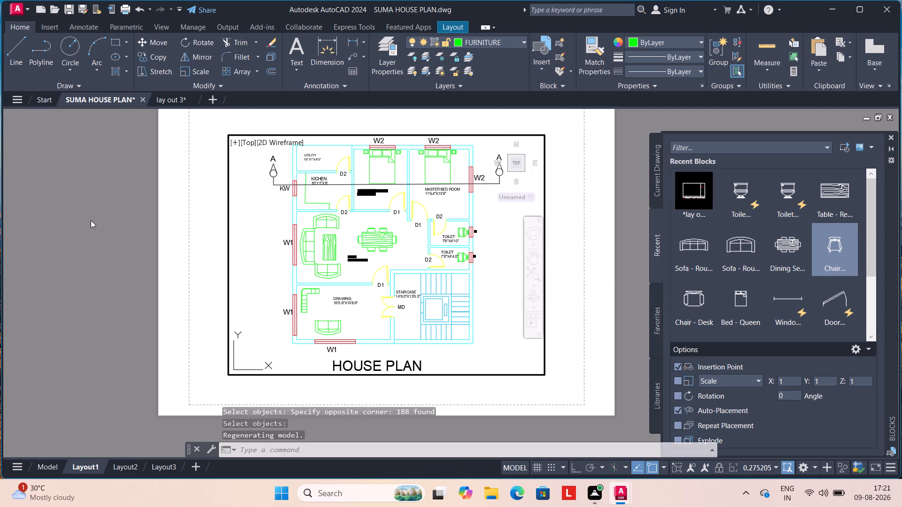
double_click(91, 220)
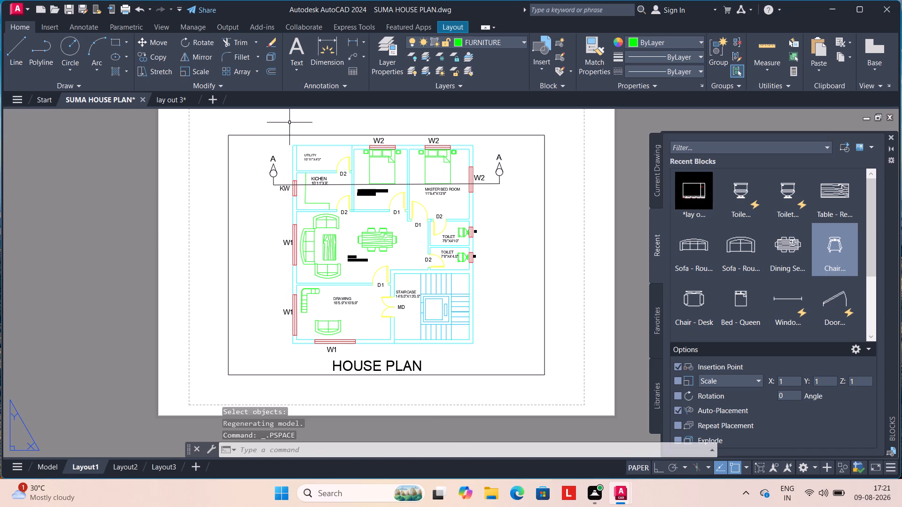
Delete the house plan viewport from the Layout1 sheet.
click(289, 121)
click(261, 149)
middle_drag(260, 149, 249, 184)
key(Delete)
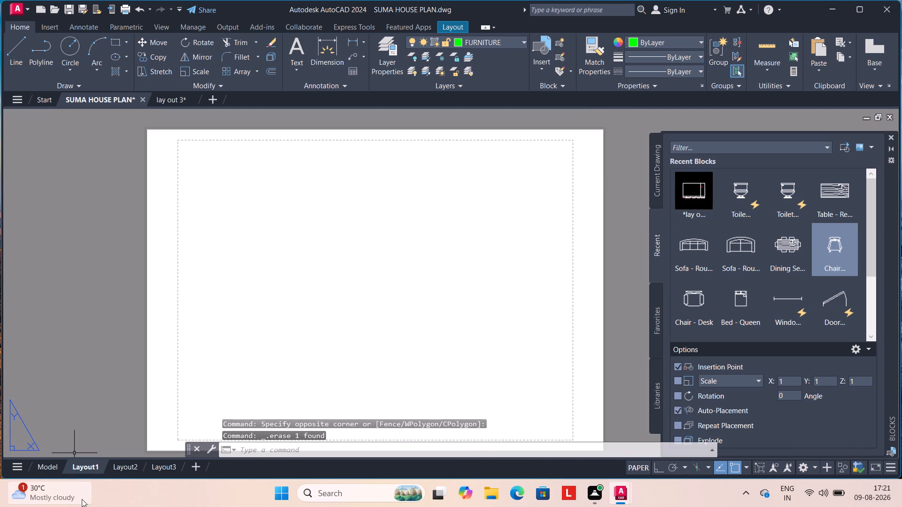
Create a new page setup named a3 for Layout1 and assign the DWG To PDF.pc3 plotter.
right_click(91, 463)
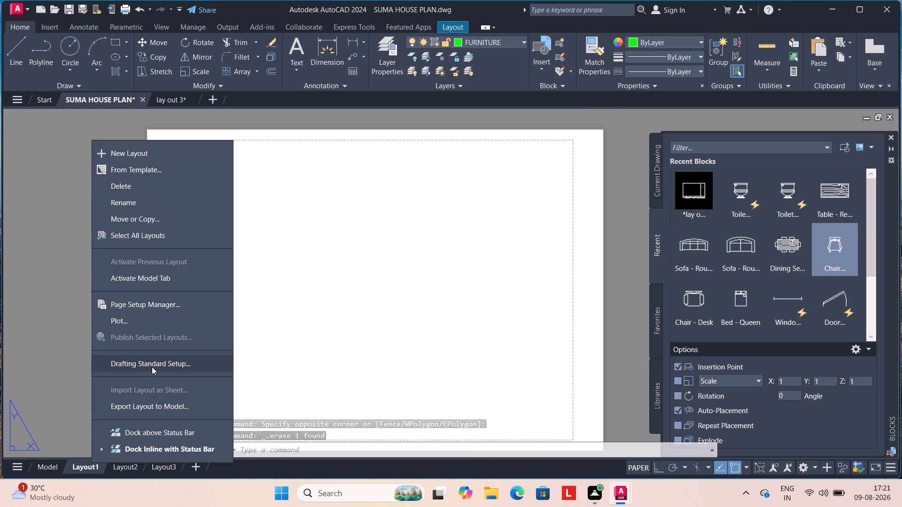
click(130, 301)
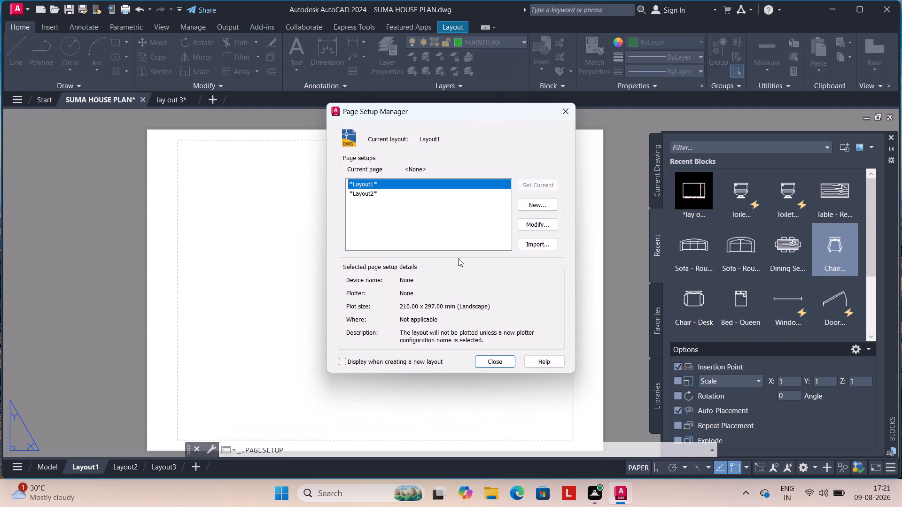
click(535, 204)
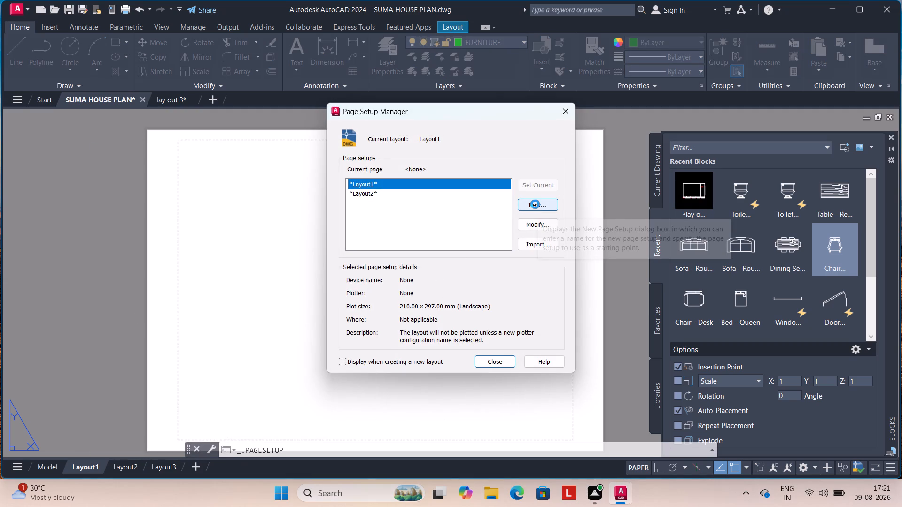
text(a3)
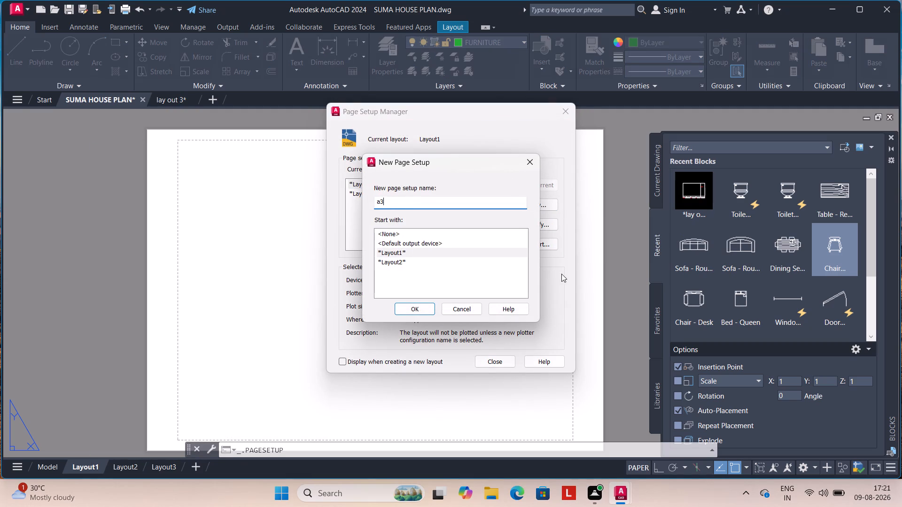
click(410, 313)
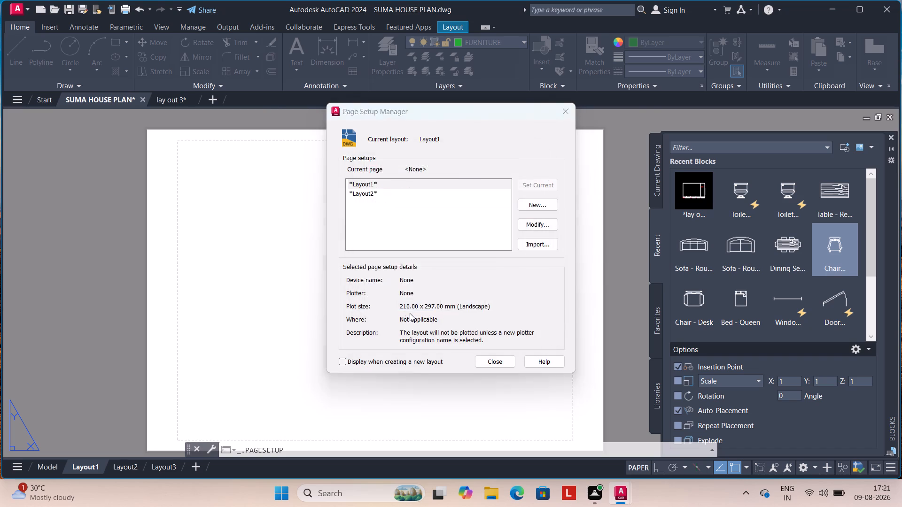
click(350, 159)
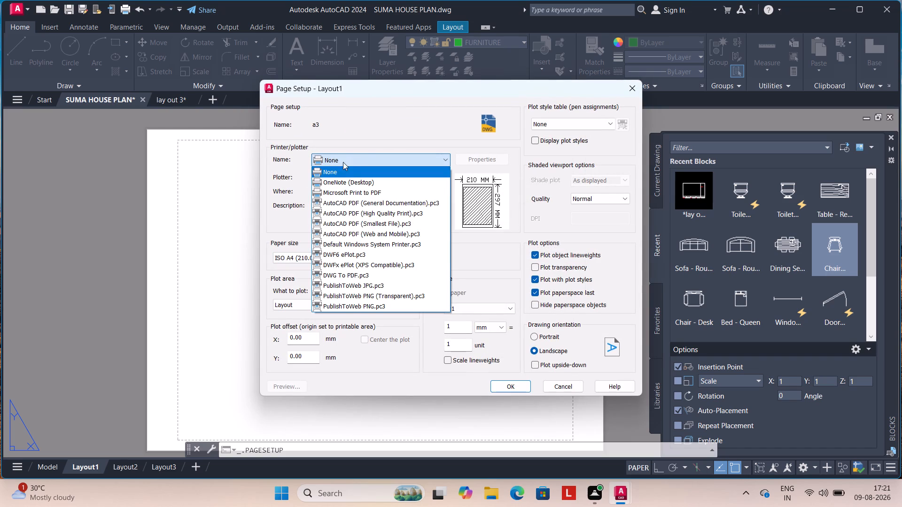
click(349, 276)
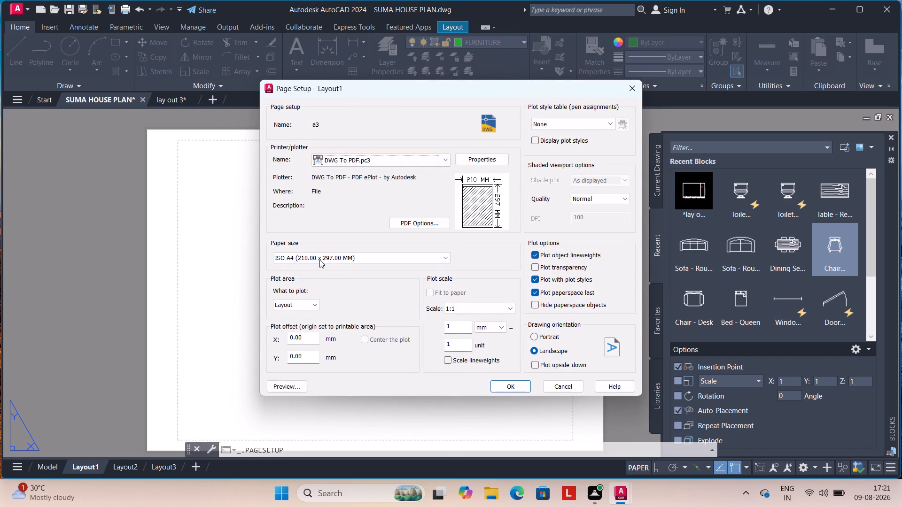
Set the a3 page setup's paper size to ISO full bleed A3 (297.00 x 420.00 MM).
click(319, 260)
scroll(316, 318, up, 11)
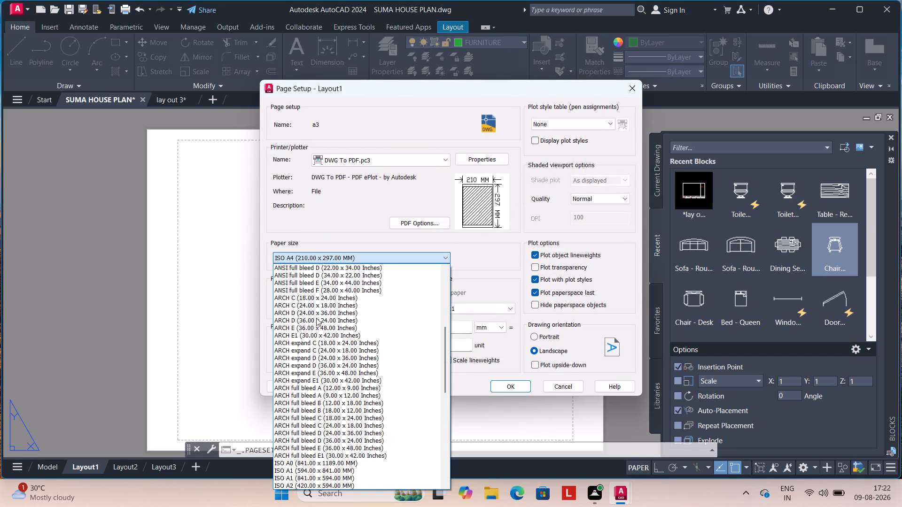
scroll(316, 318, up, 4)
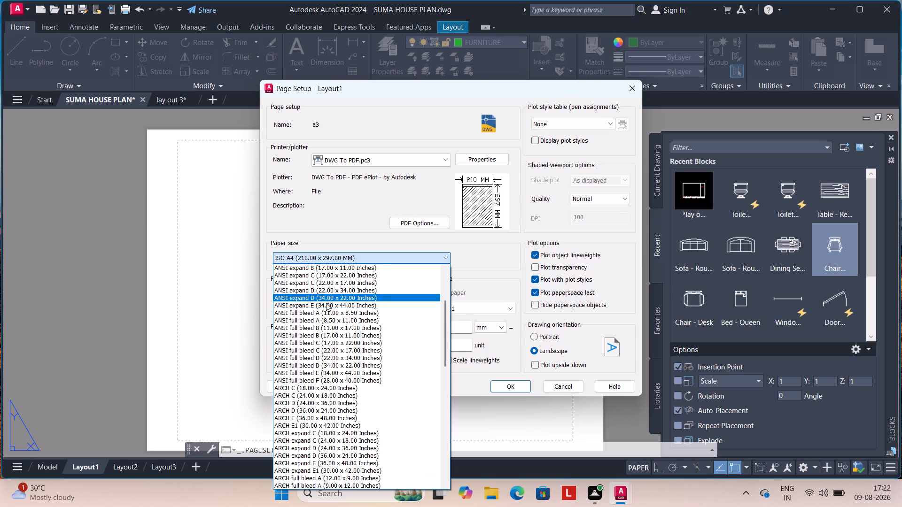
scroll(327, 323, up, 4)
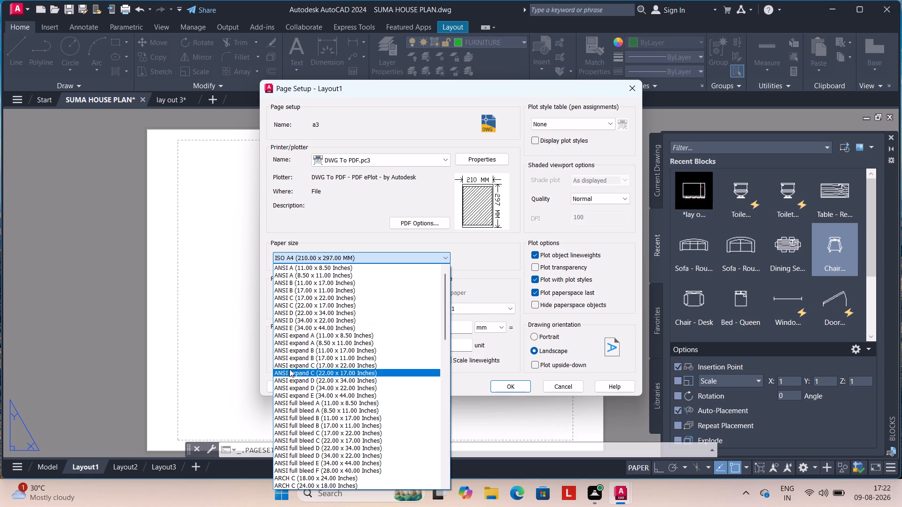
scroll(288, 361, down, 1)
scroll(289, 321, up, 5)
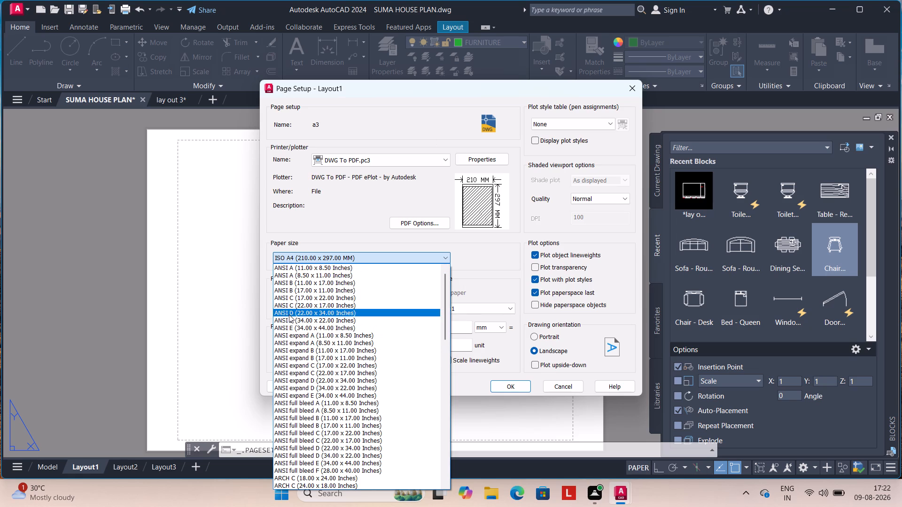
scroll(289, 315, up, 4)
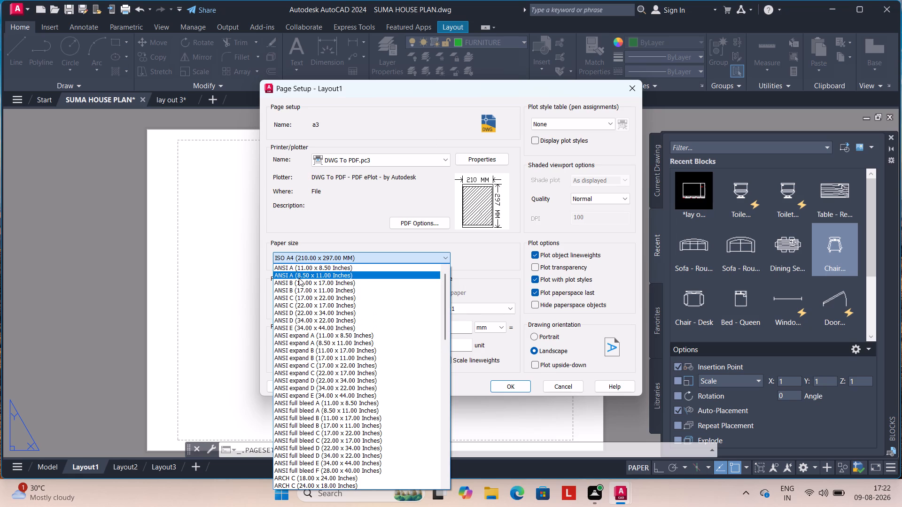
scroll(290, 285, down, 5)
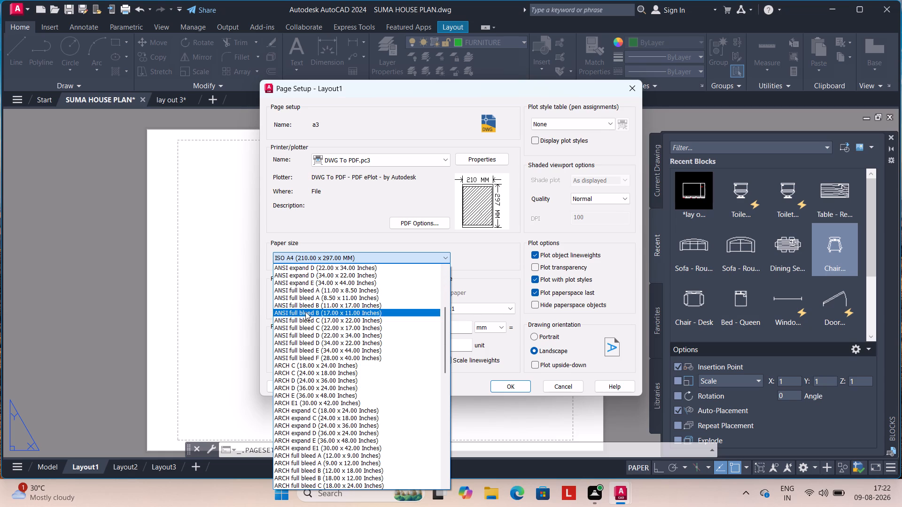
scroll(303, 323, up, 12)
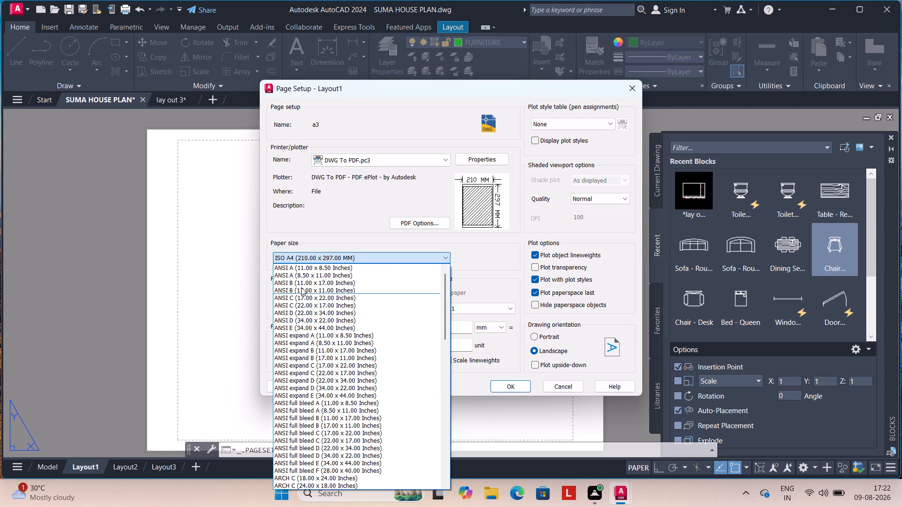
scroll(301, 285, up, 11)
scroll(302, 353, down, 2)
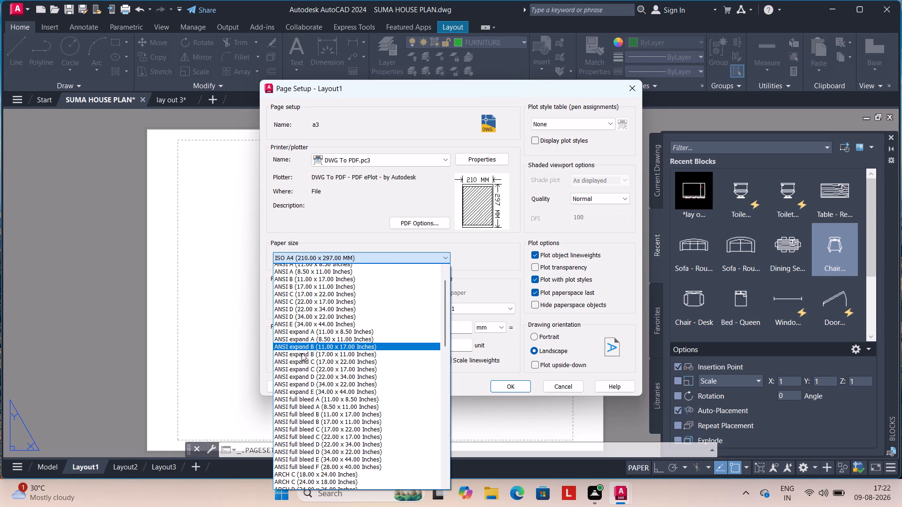
scroll(302, 353, down, 20)
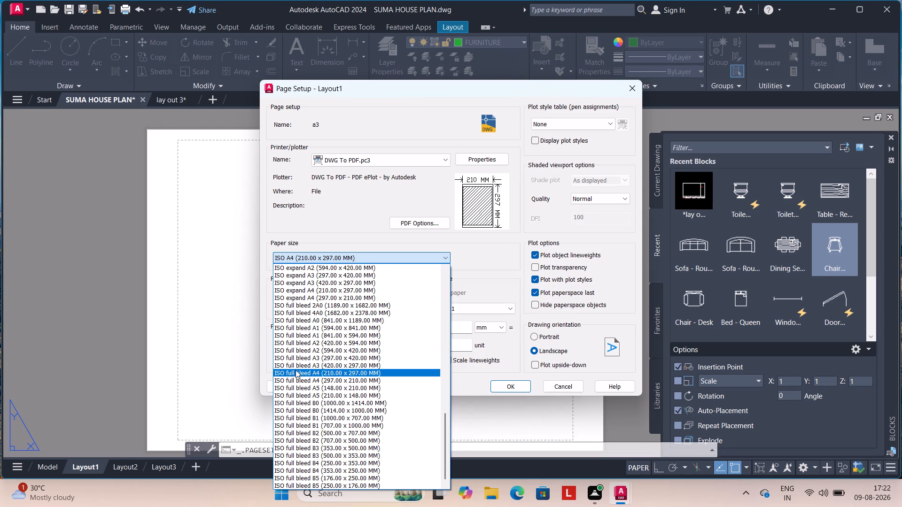
click(300, 357)
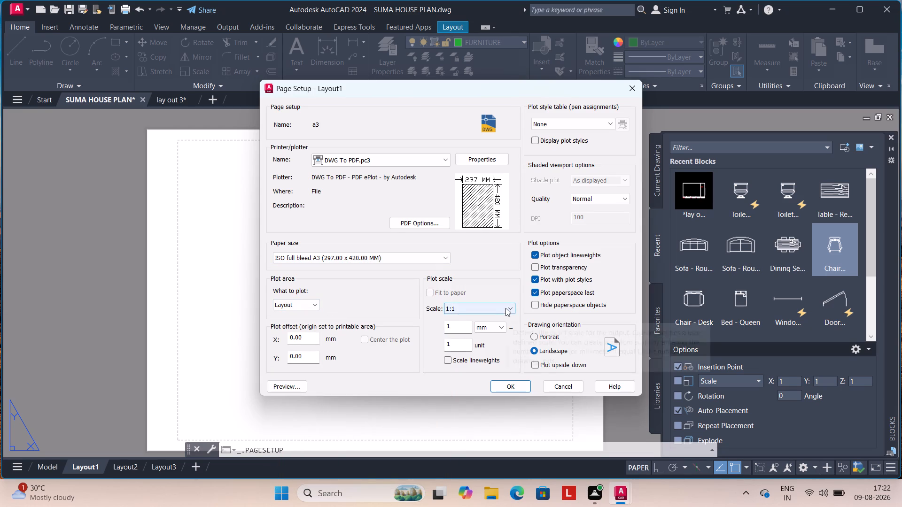
Set the plot style table to acad.ctb and the shaded viewport quality to Maximum, and accept the a3 page setup.
click(611, 123)
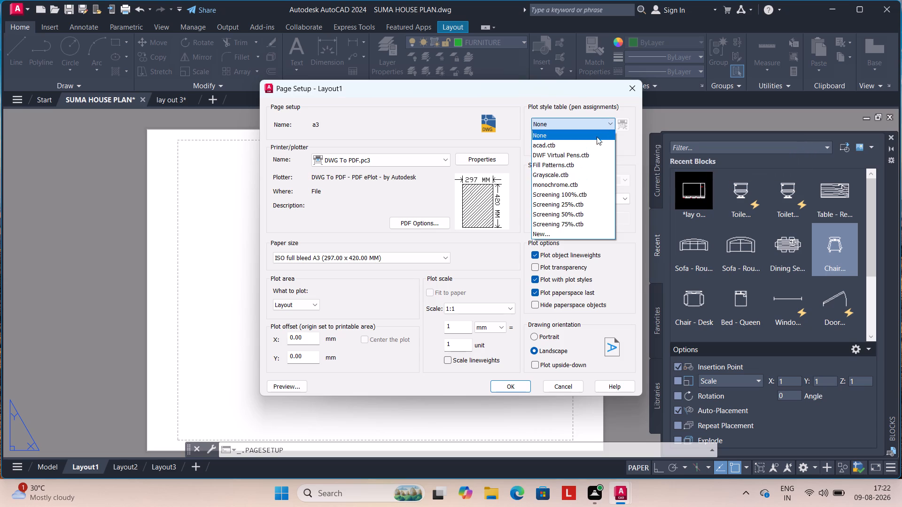
click(587, 144)
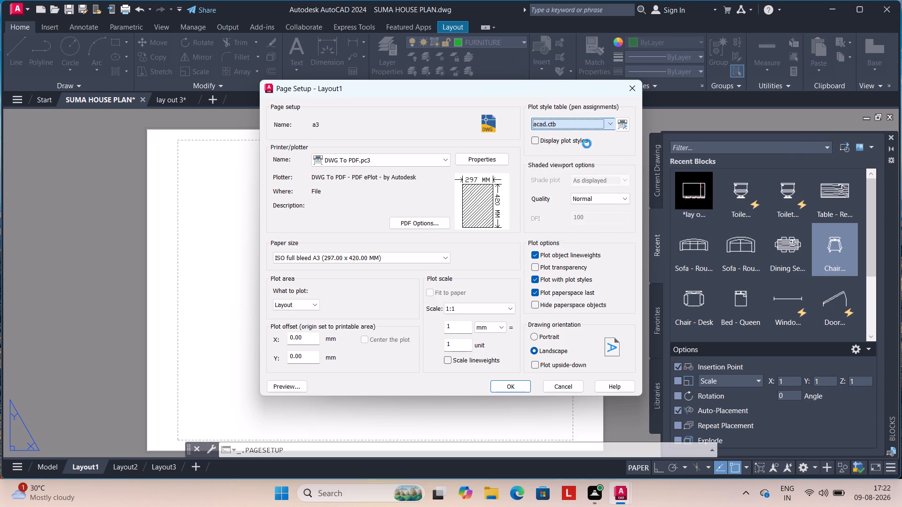
click(624, 198)
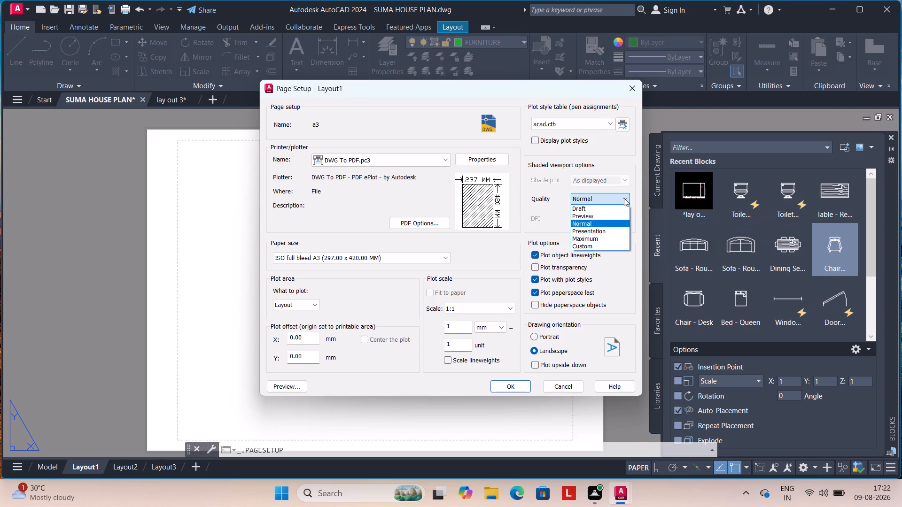
click(604, 237)
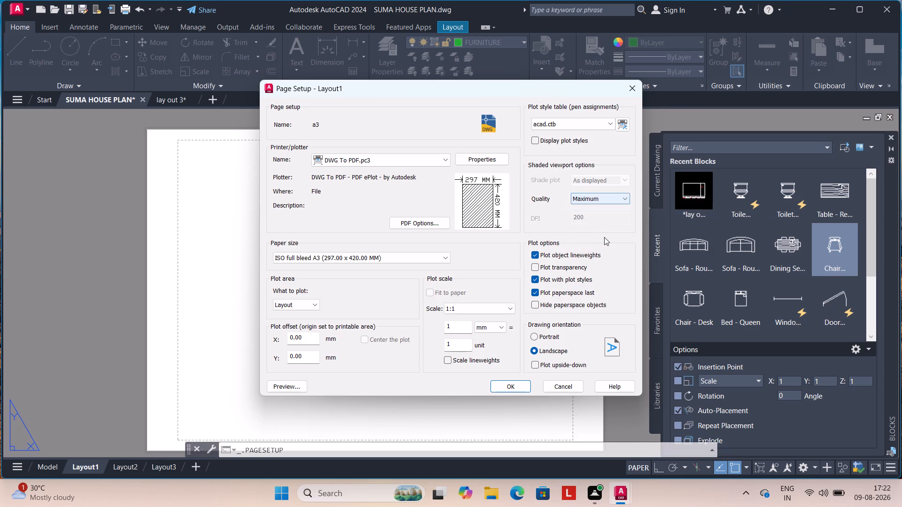
click(512, 384)
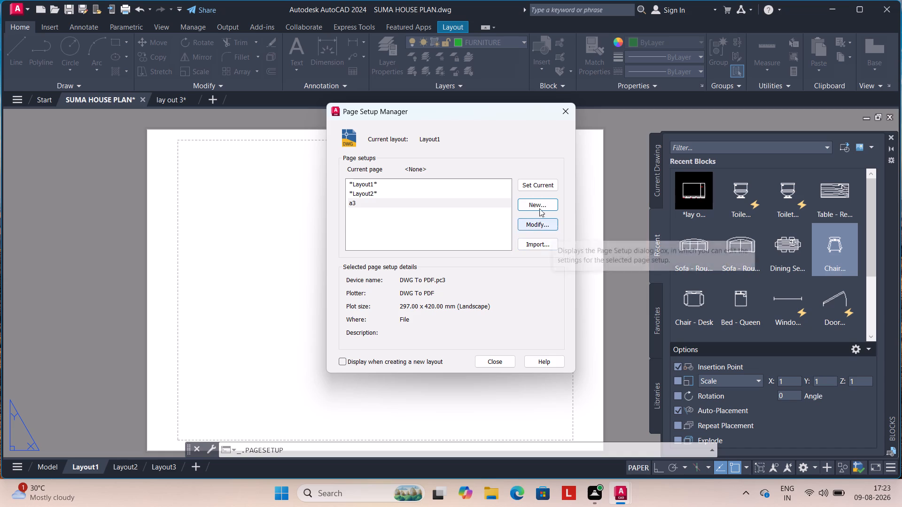
Make the a3 page setup current for Layout1 and close the page setup manager.
click(534, 184)
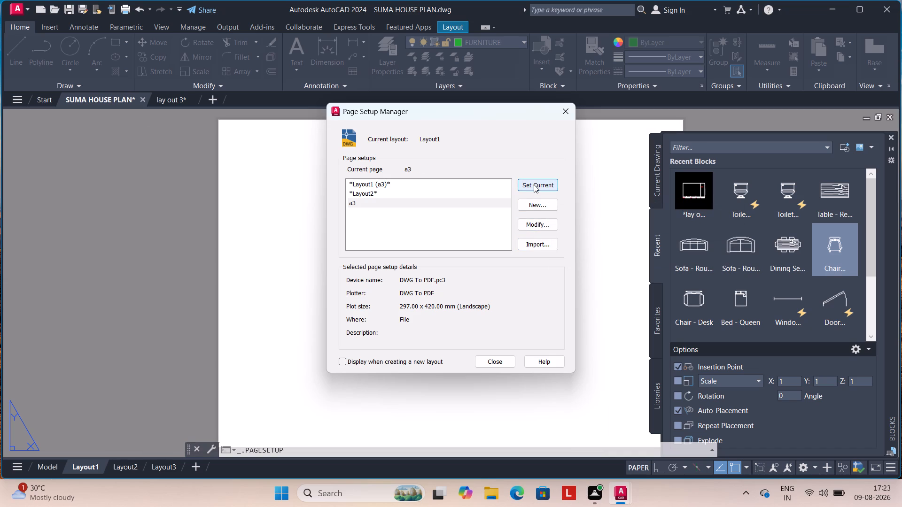
click(505, 363)
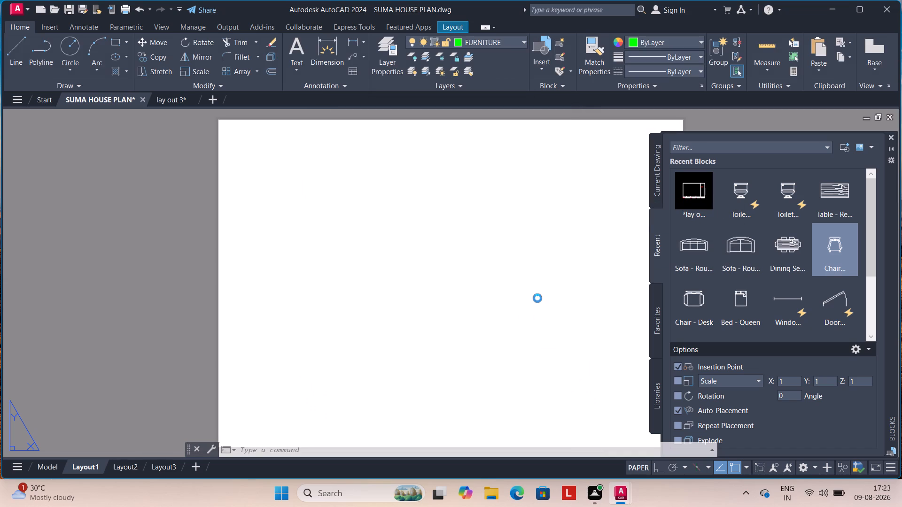
Insert the title block from the recent blocks onto the Layout1 sheet at scale 1.
drag(684, 194, 675, 197)
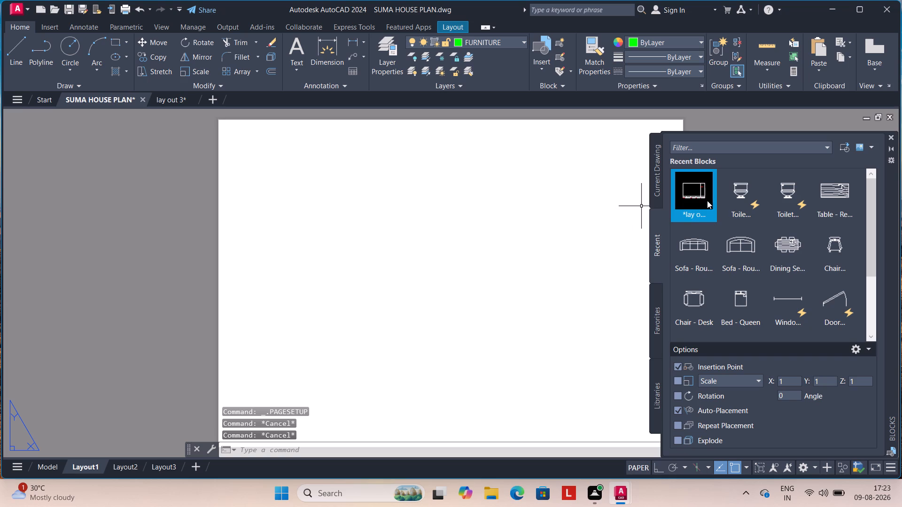
drag(692, 194, 347, 278)
Examine the inserted title block's size and position against the A3 sheet.
scroll(479, 211, up, 5)
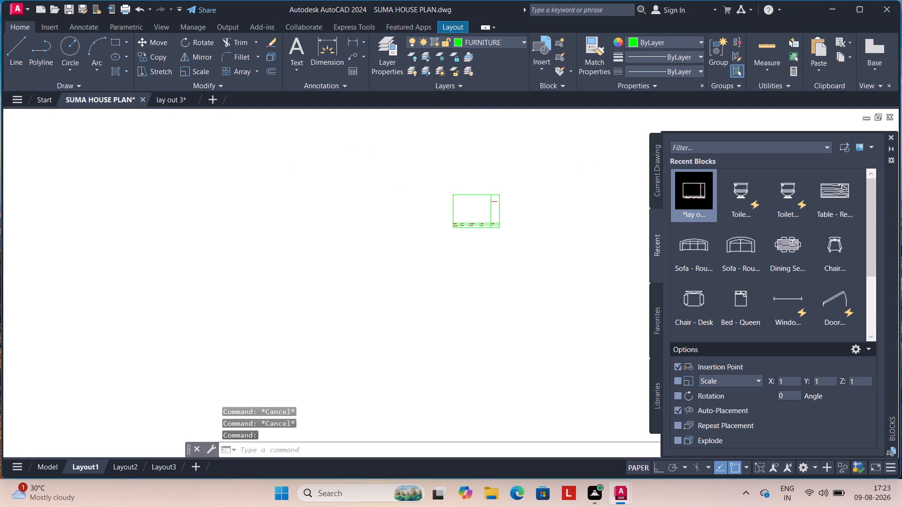
scroll(488, 200, up, 4)
scroll(488, 200, down, 7)
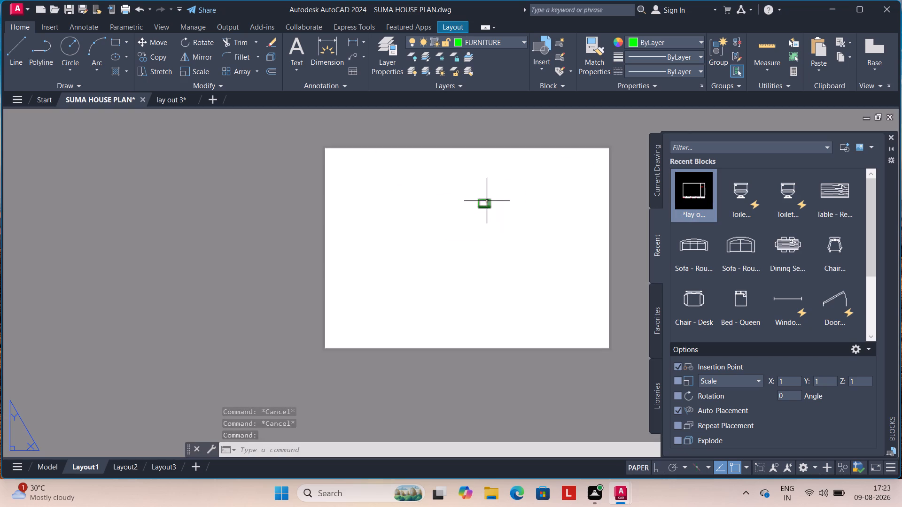
scroll(483, 199, up, 5)
scroll(482, 198, down, 6)
scroll(476, 217, up, 4)
scroll(473, 228, down, 3)
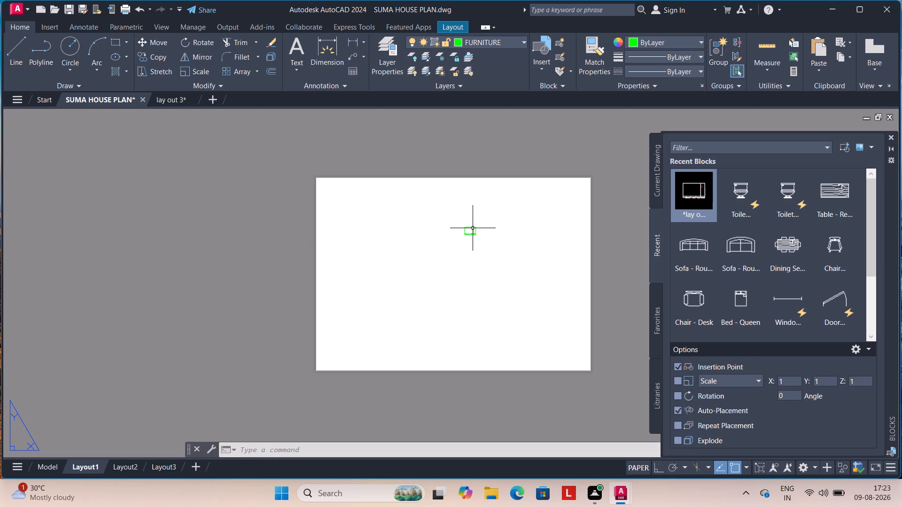
scroll(467, 230, up, 2)
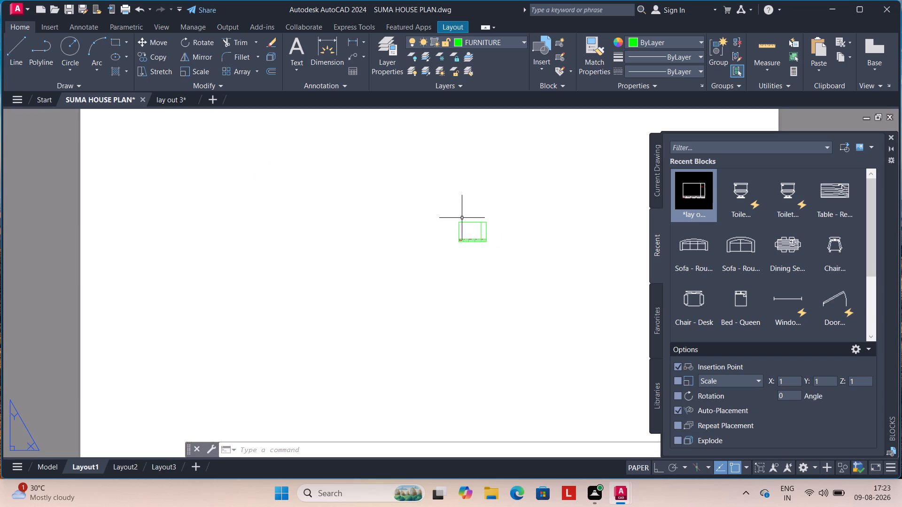
Delete the undersized title block from the Layout1 sheet.
scroll(462, 218, up, 1)
scroll(472, 231, down, 1)
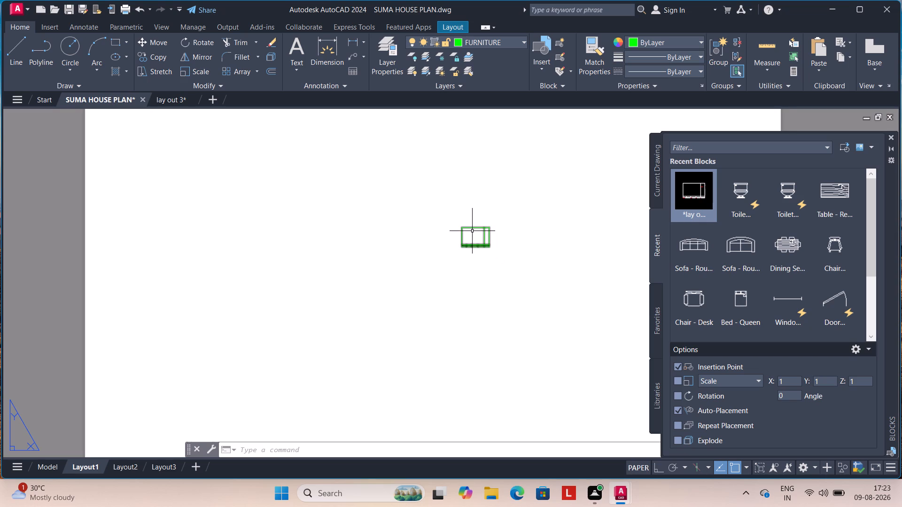
scroll(472, 231, down, 2)
scroll(473, 229, up, 3)
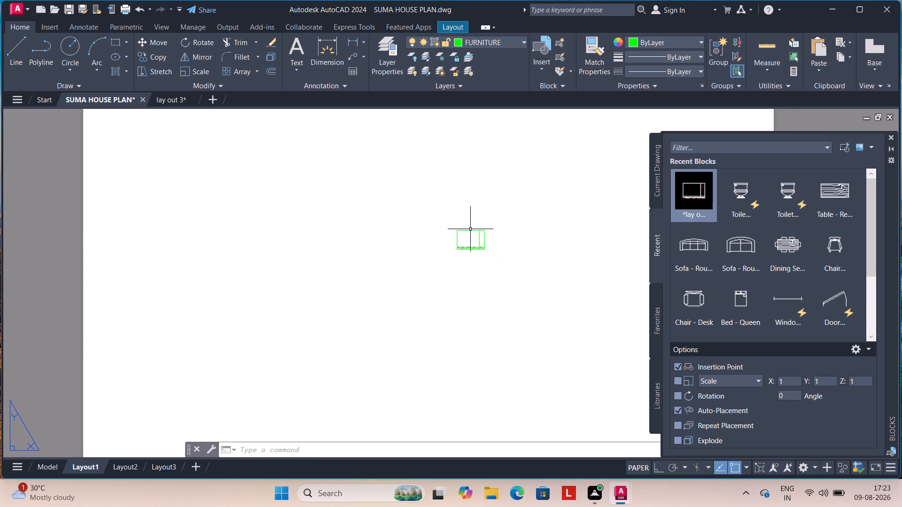
click(470, 229)
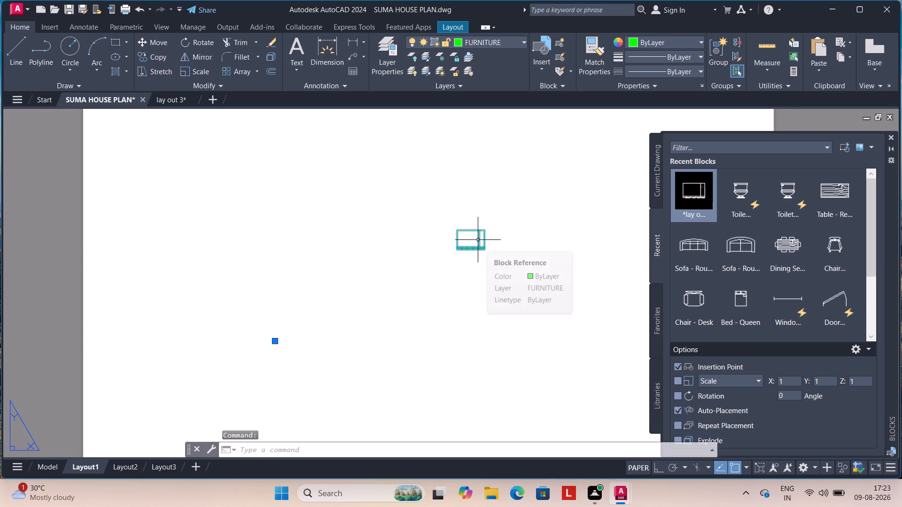
key(Delete)
Measure the Layout1 sheet's width along its top edge with a linear dimension, without placing the dimension.
scroll(488, 247, down, 4)
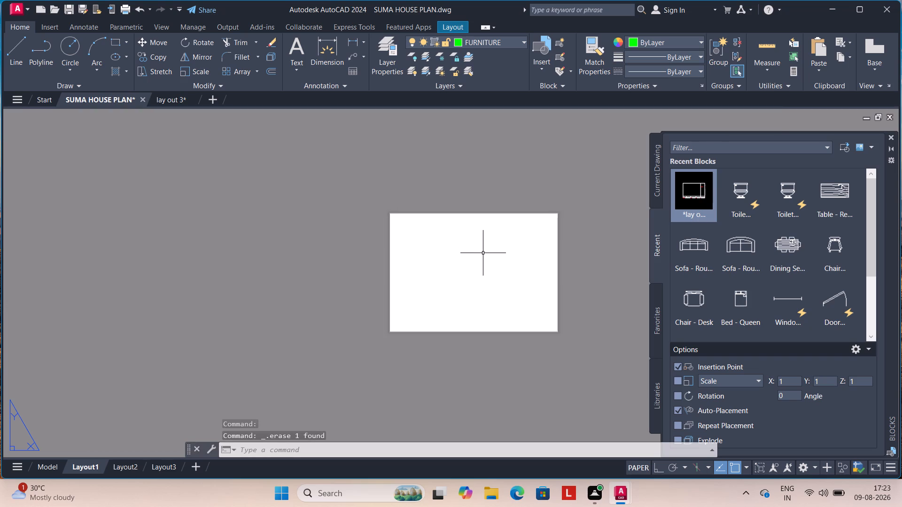
scroll(477, 252, up, 1)
click(317, 42)
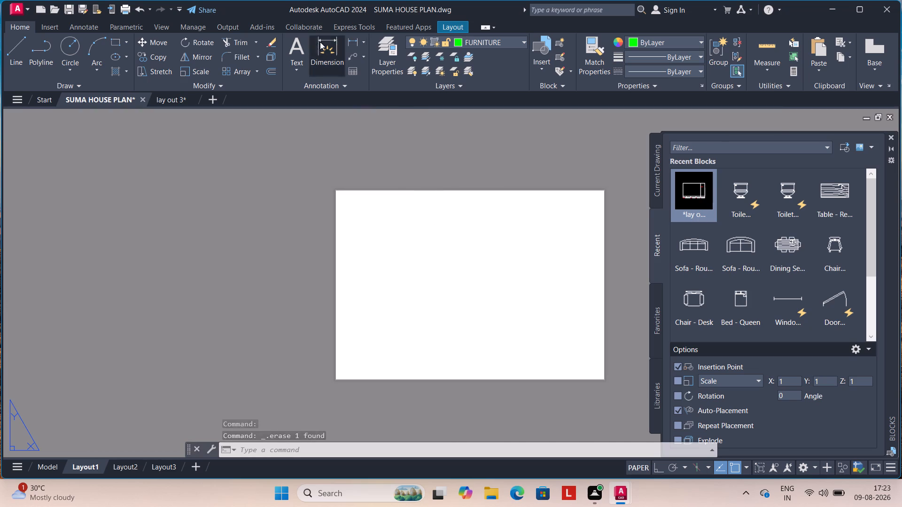
click(361, 41)
click(363, 59)
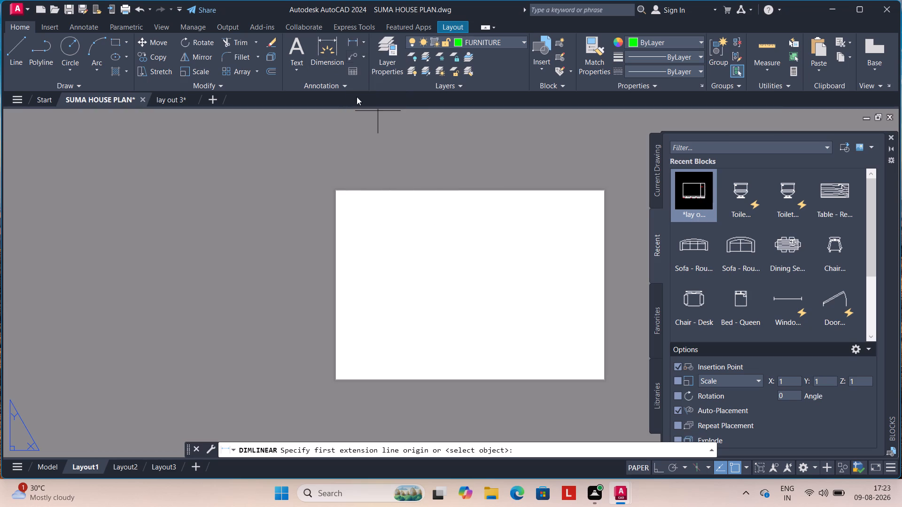
click(336, 191)
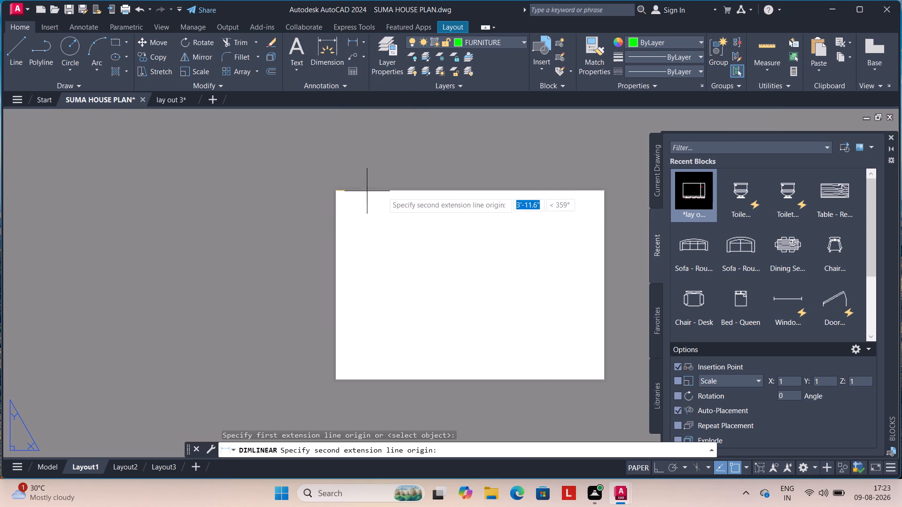
click(604, 190)
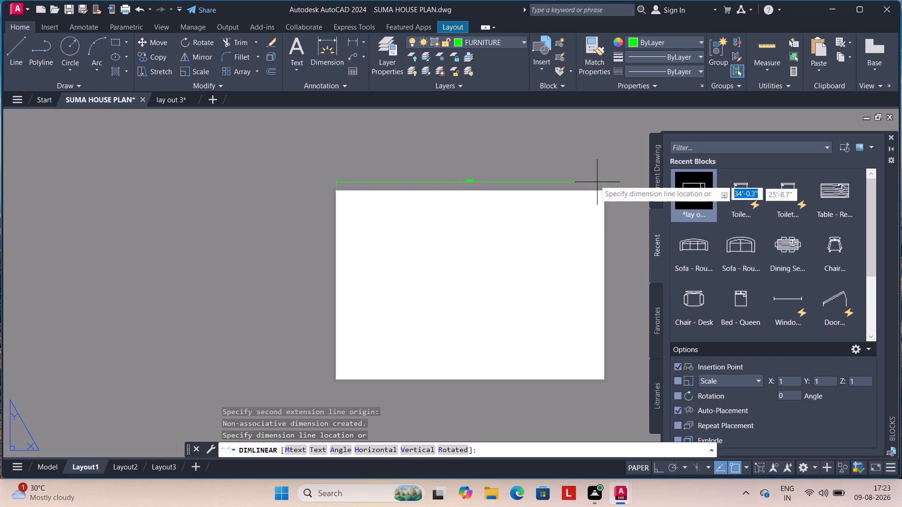
scroll(481, 162, up, 5)
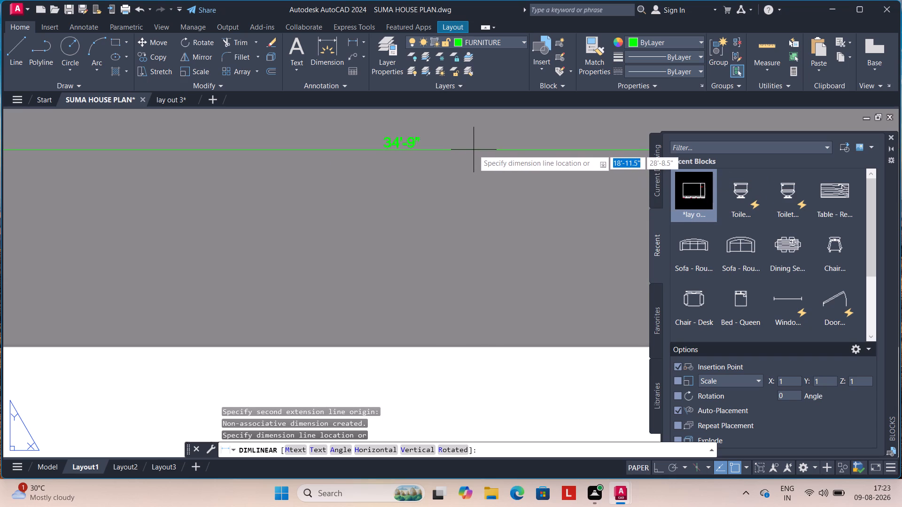
key(Escape)
Insert the saved title block from the recent blocks onto the upper part of the Layout1 sheet at scale 1.
scroll(473, 150, down, 3)
scroll(434, 162, down, 1)
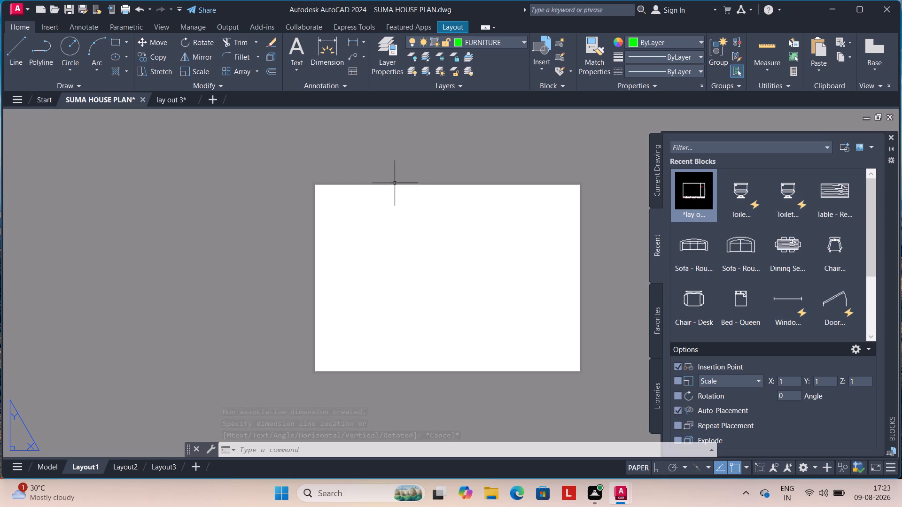
scroll(399, 185, down, 1)
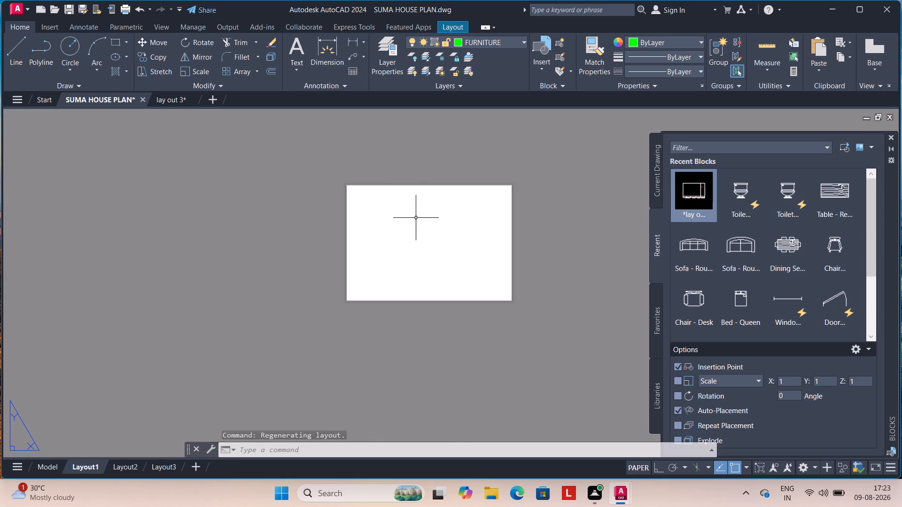
drag(693, 192, 654, 199)
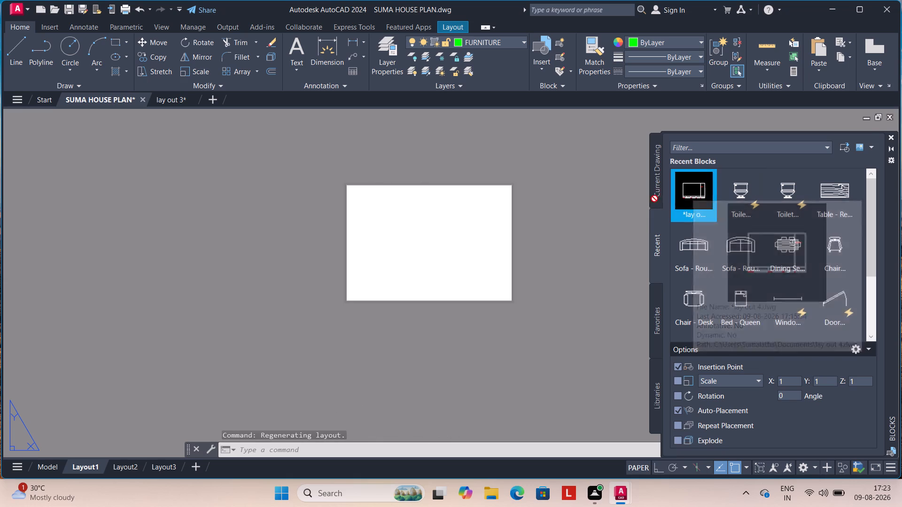
drag(654, 199, 401, 231)
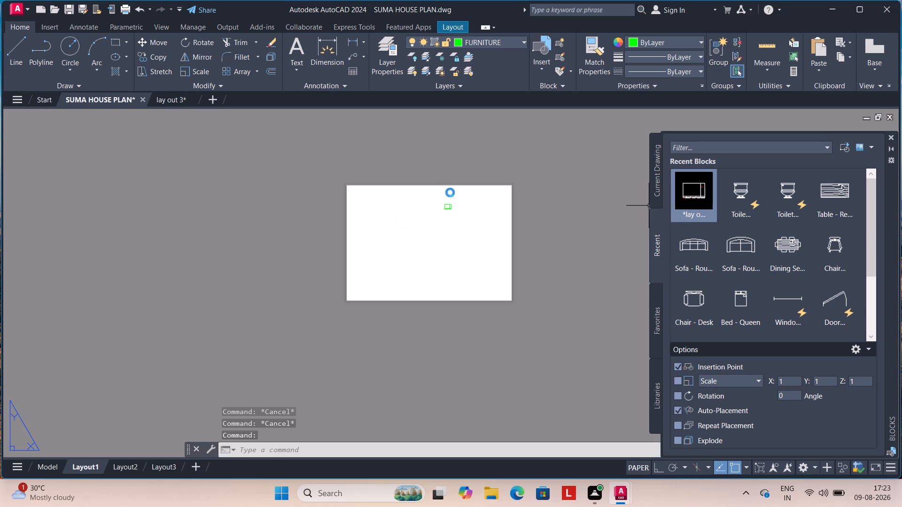
scroll(448, 203, up, 8)
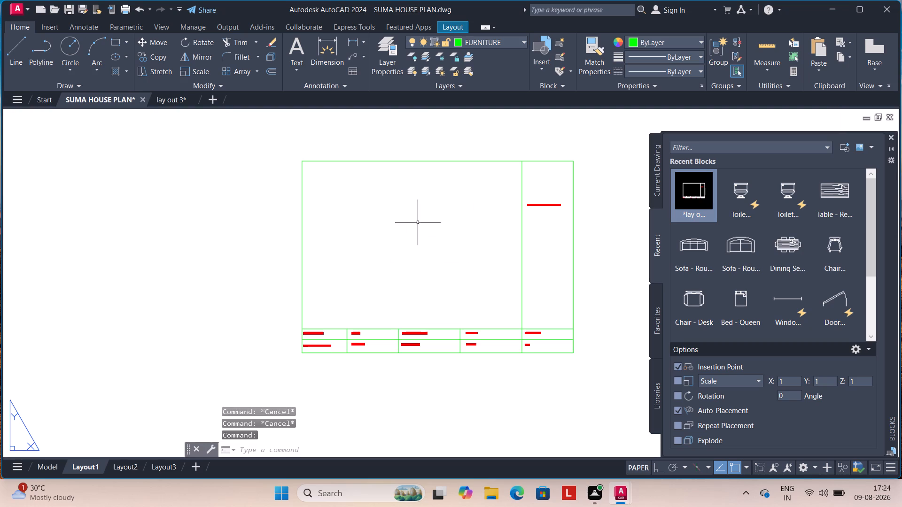
scroll(432, 217, down, 1)
scroll(437, 213, up, 2)
scroll(443, 188, down, 5)
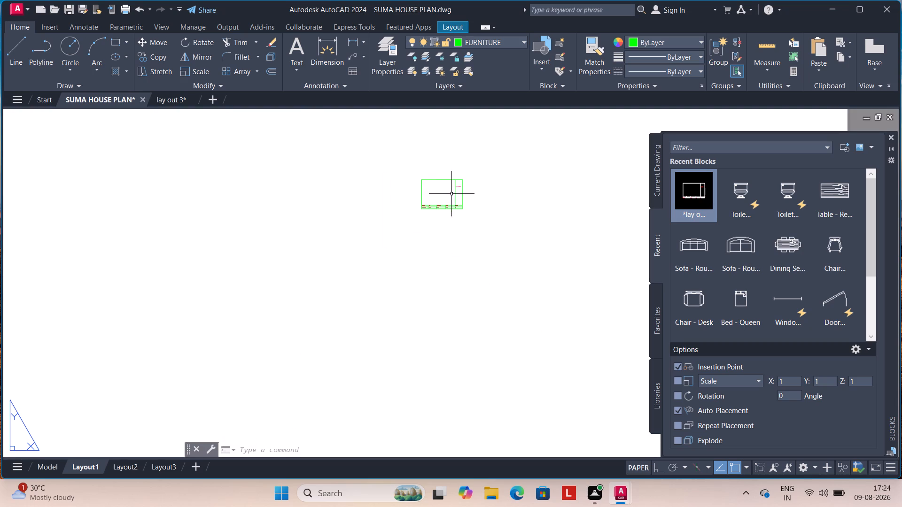
key(Escape)
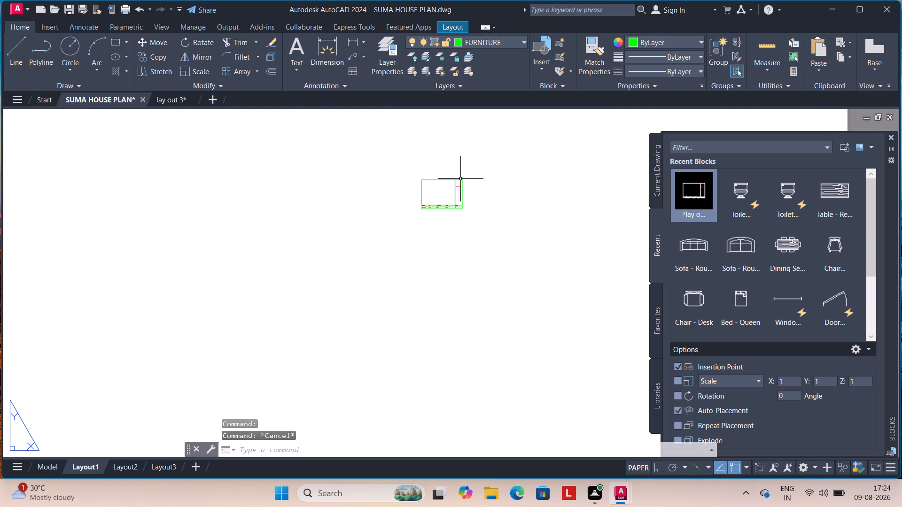
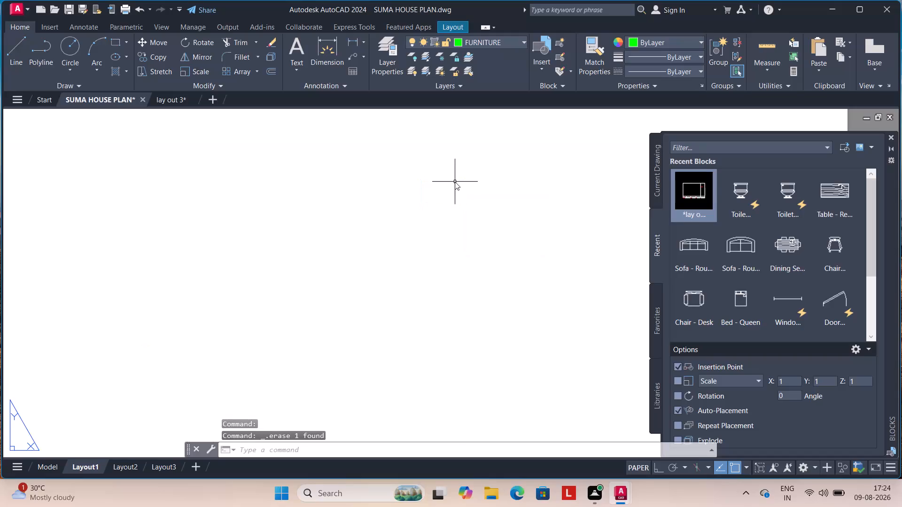
Check the device and plot size of the a3 page setup used by Layout1.
scroll(380, 290, down, 2)
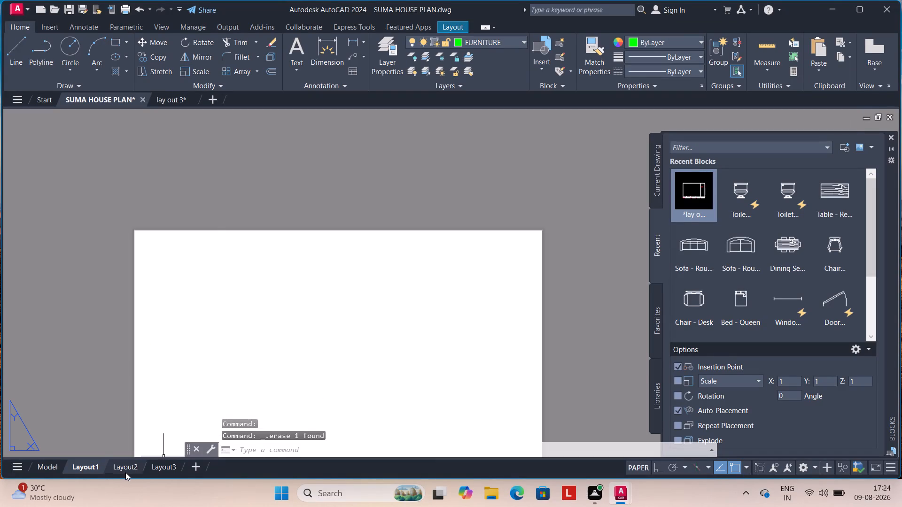
click(125, 472)
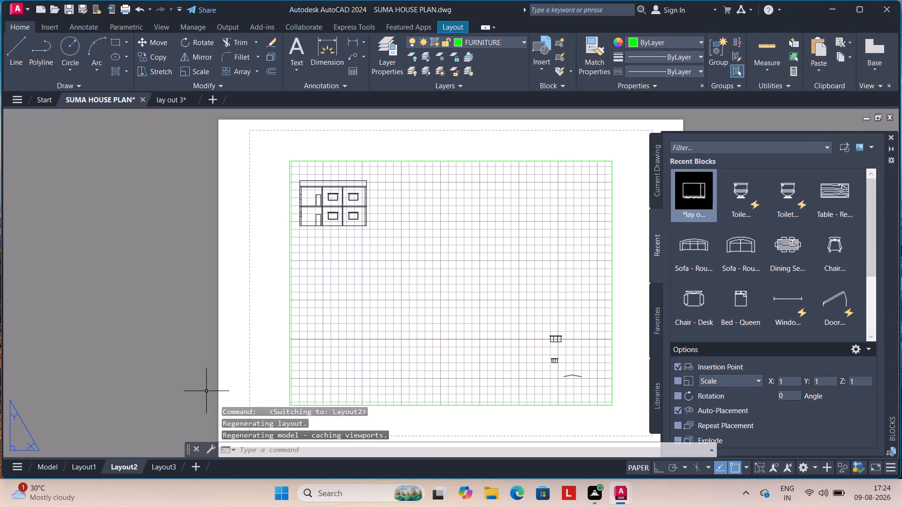
click(89, 472)
scroll(146, 432, down, 3)
middle_drag(165, 379, 185, 340)
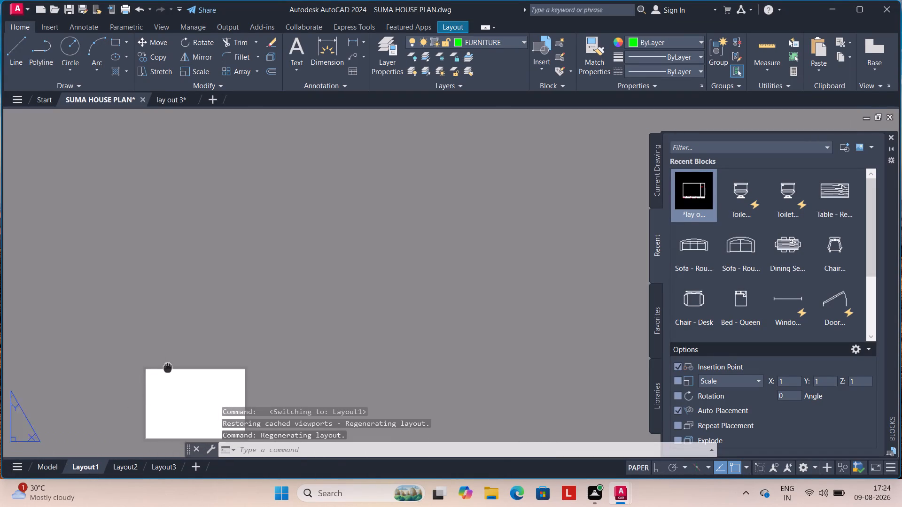
middle_drag(185, 340, 243, 247)
middle_drag(249, 277, 314, 232)
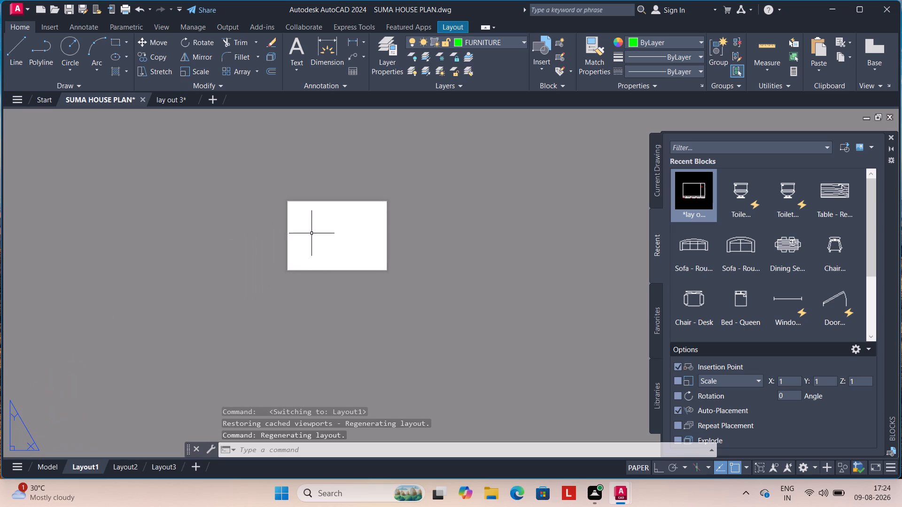
click(307, 238)
right_click(302, 240)
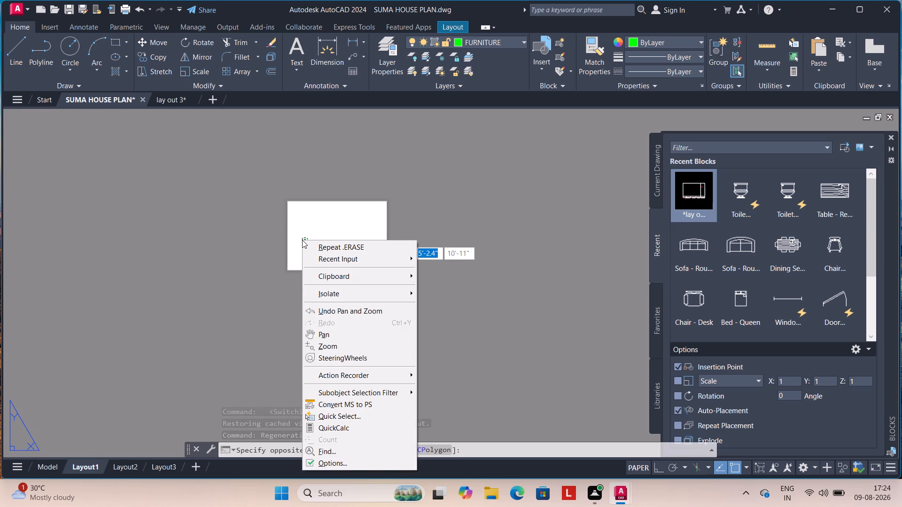
click(185, 314)
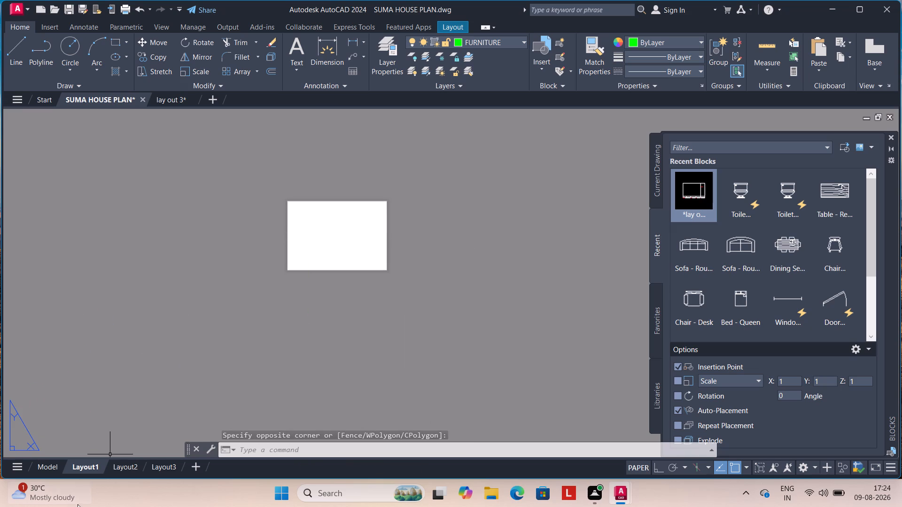
right_click(86, 460)
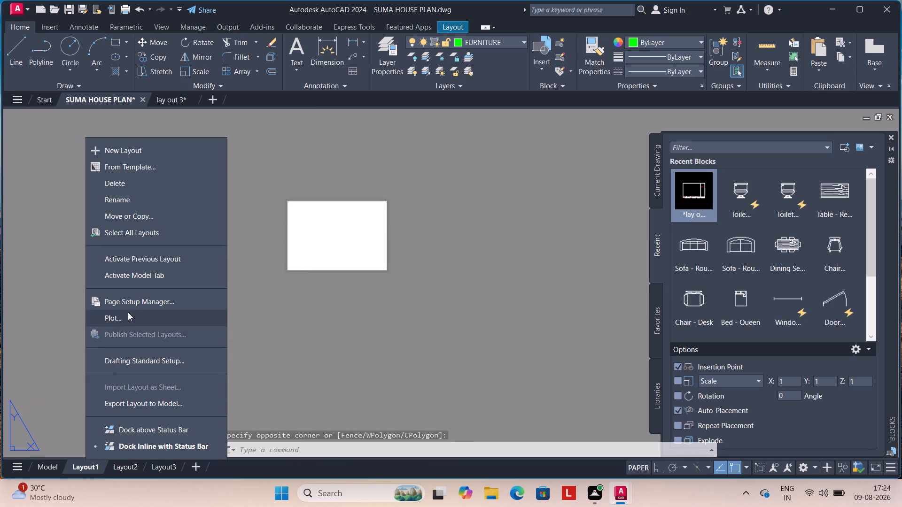
click(135, 301)
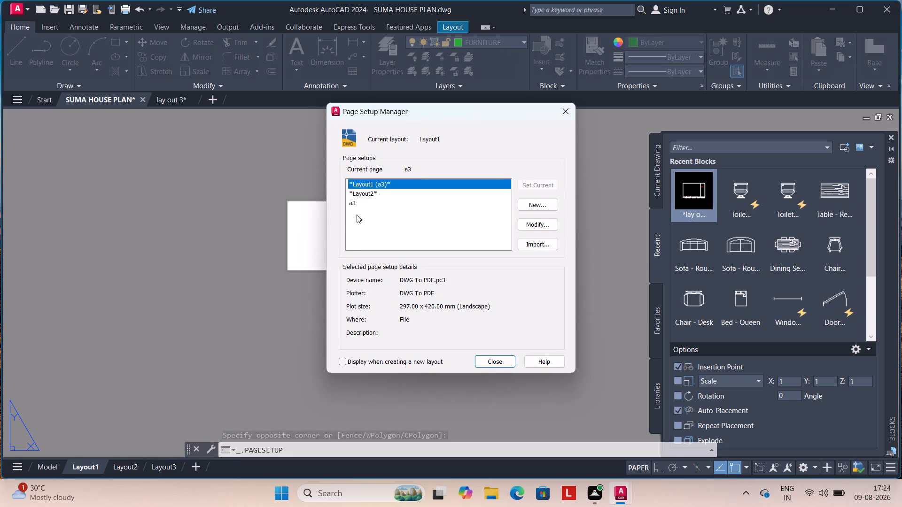
click(387, 202)
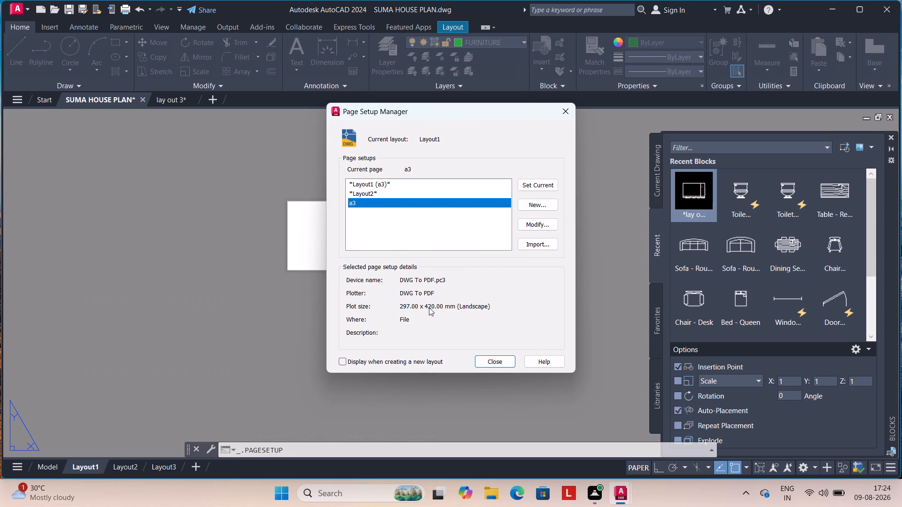
click(496, 363)
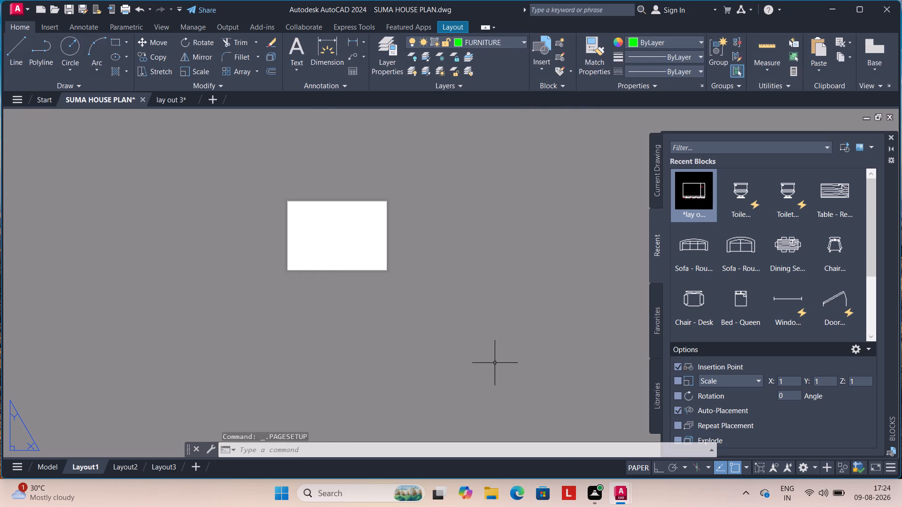
Insert the saved title block from the recent blocks onto the upper middle of the Layout1 sheet at scale 1.
drag(696, 183, 690, 186)
scroll(341, 219, up, 3)
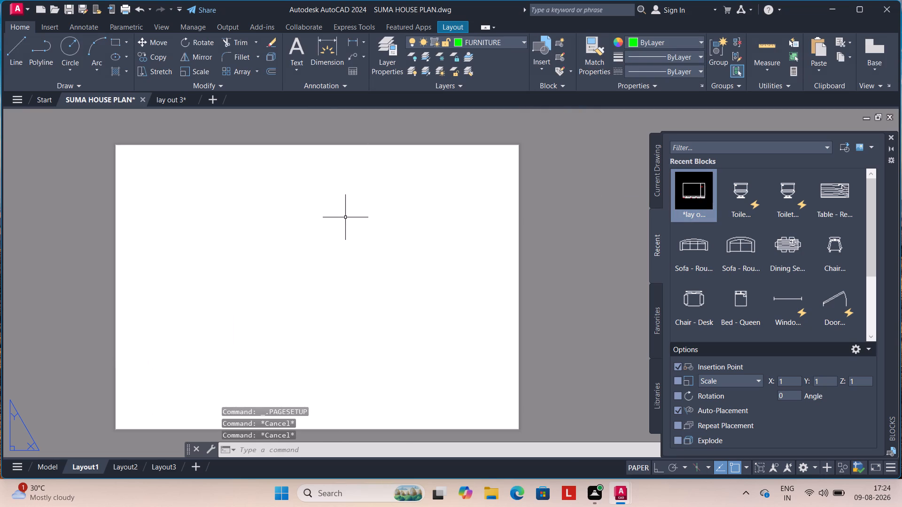
scroll(346, 216, down, 2)
drag(698, 193, 682, 193)
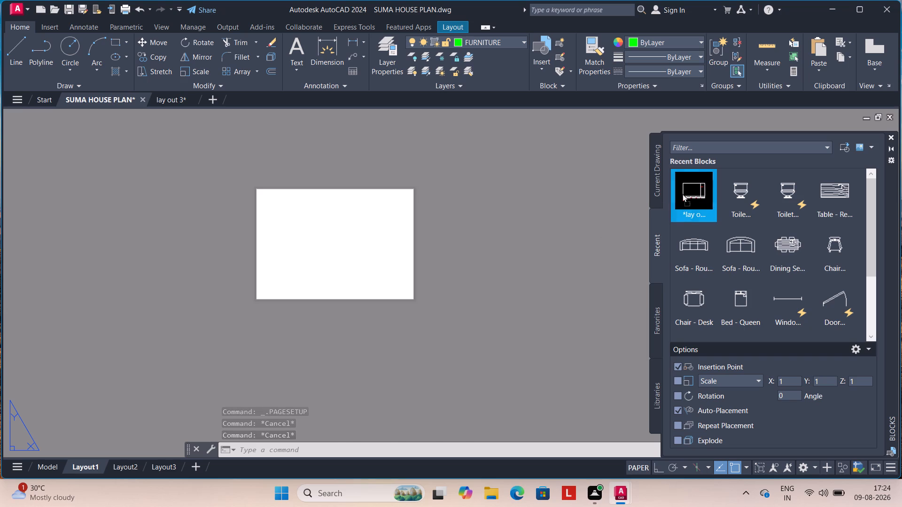
drag(682, 193, 279, 241)
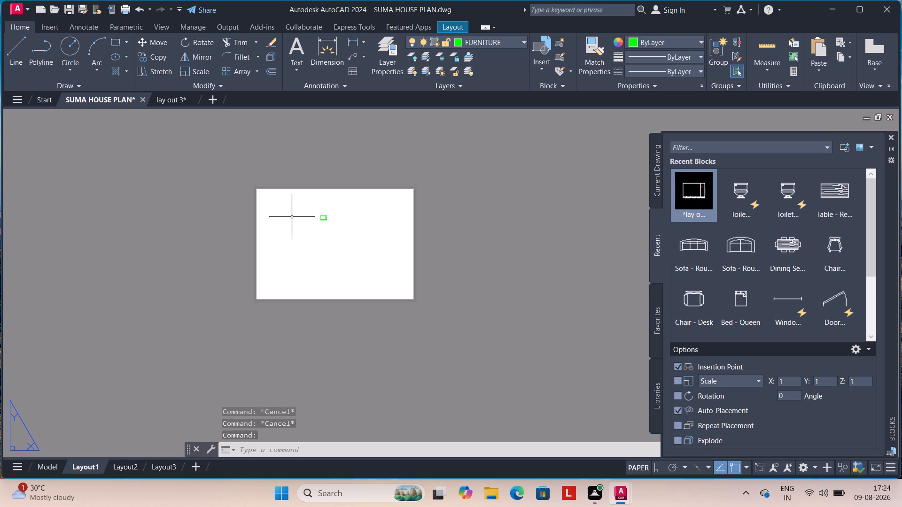
Select the inserted title block and examine its size, position and text against the Layout1 sheet.
scroll(328, 214, up, 6)
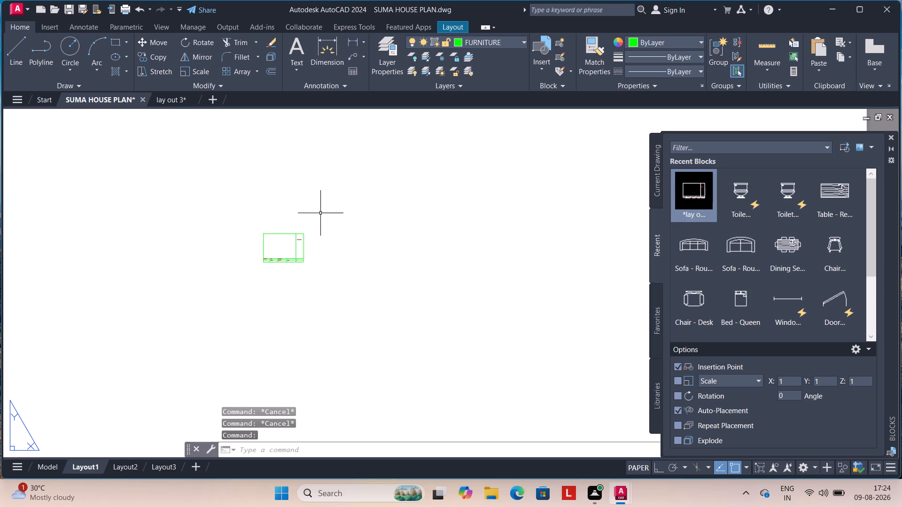
scroll(283, 257, up, 3)
scroll(296, 213, down, 2)
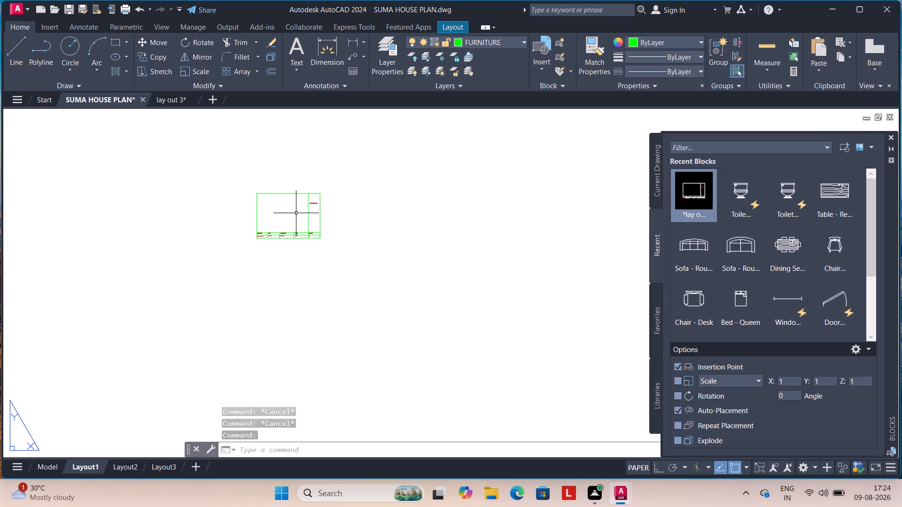
click(292, 193)
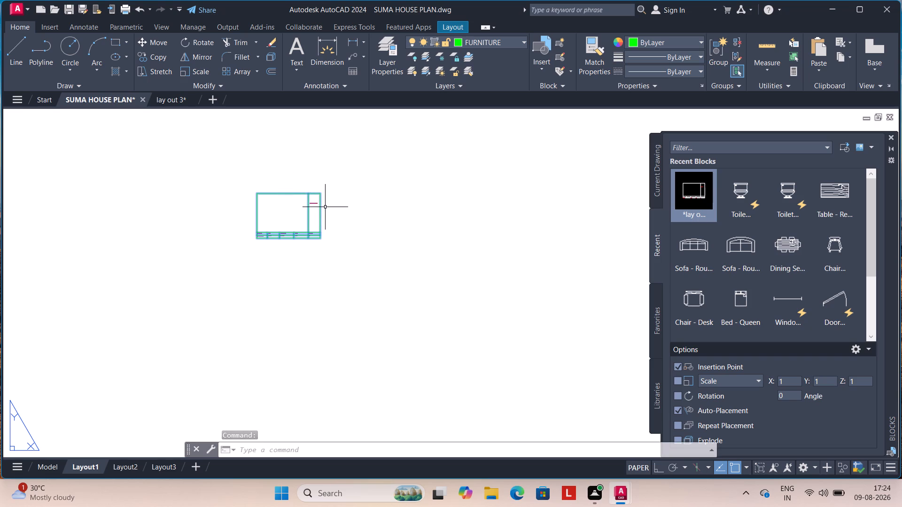
scroll(309, 214, down, 3)
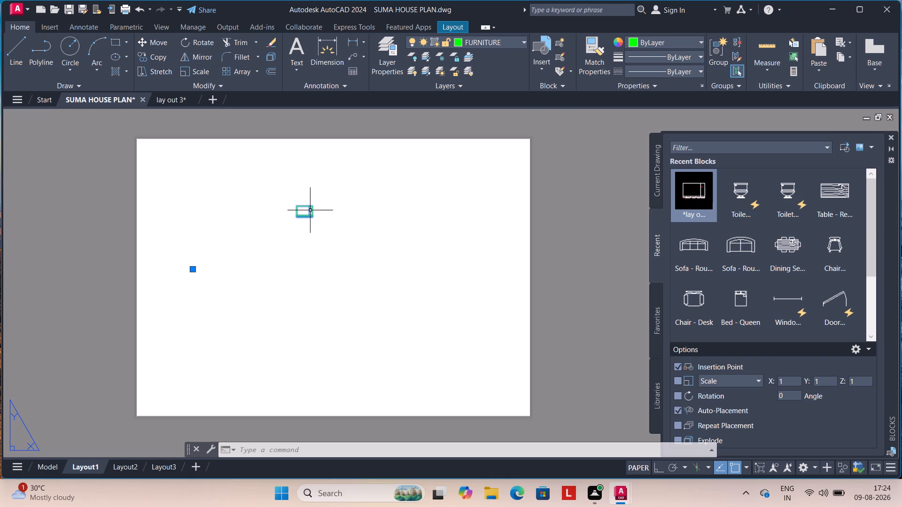
scroll(289, 225, up, 2)
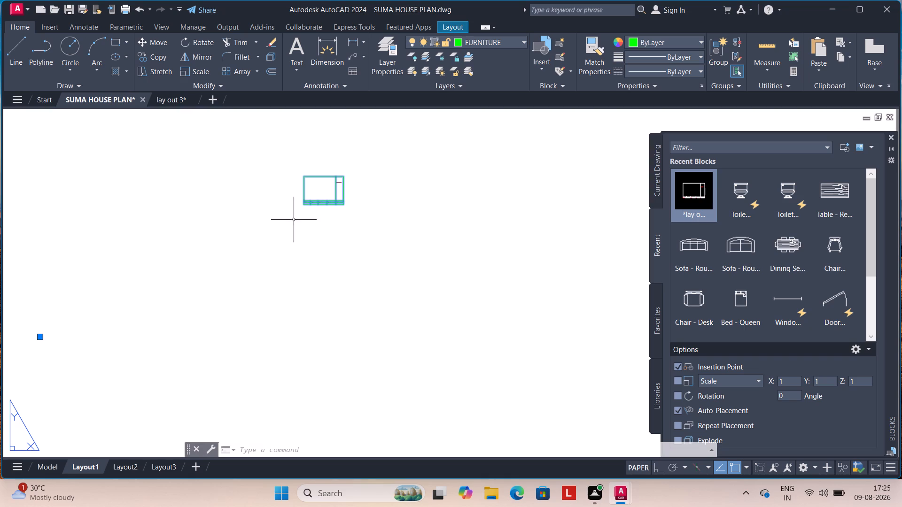
scroll(338, 173, up, 3)
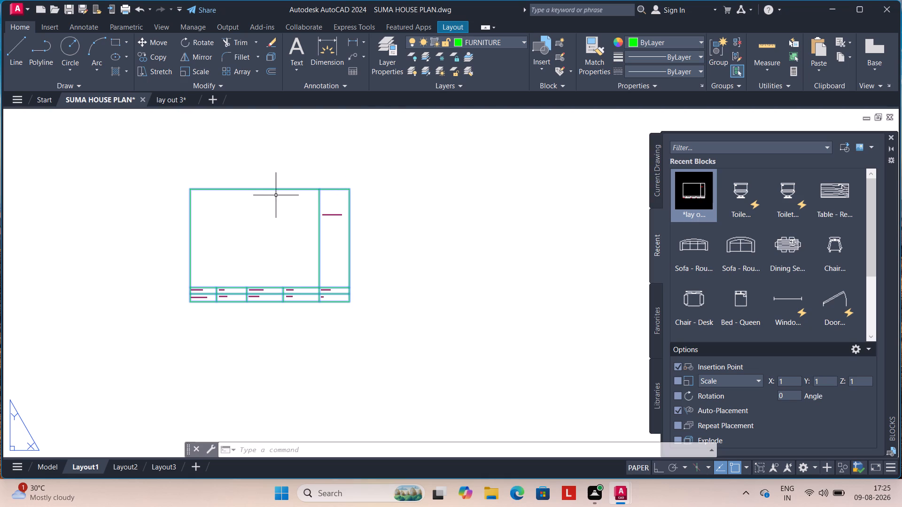
scroll(247, 189, up, 3)
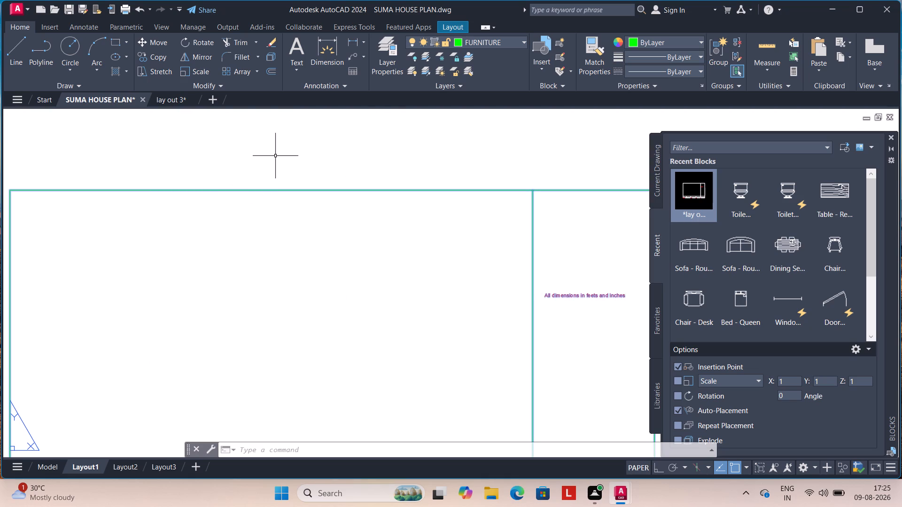
scroll(288, 165, down, 4)
scroll(278, 211, down, 4)
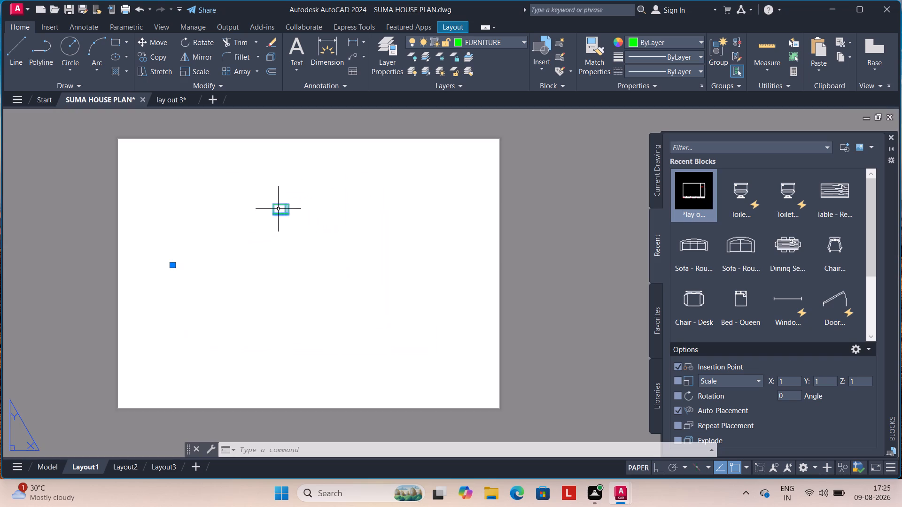
scroll(278, 209, down, 1)
scroll(273, 224, up, 2)
scroll(272, 229, down, 1)
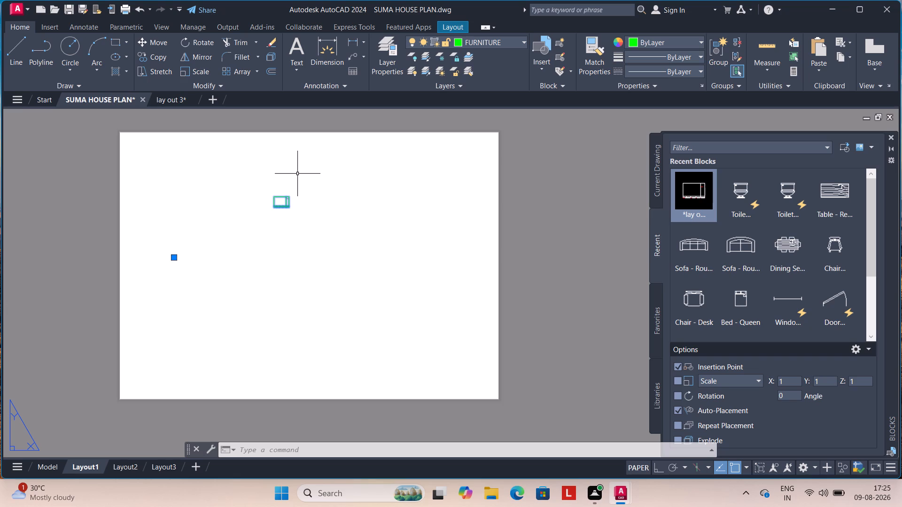
scroll(271, 208, up, 4)
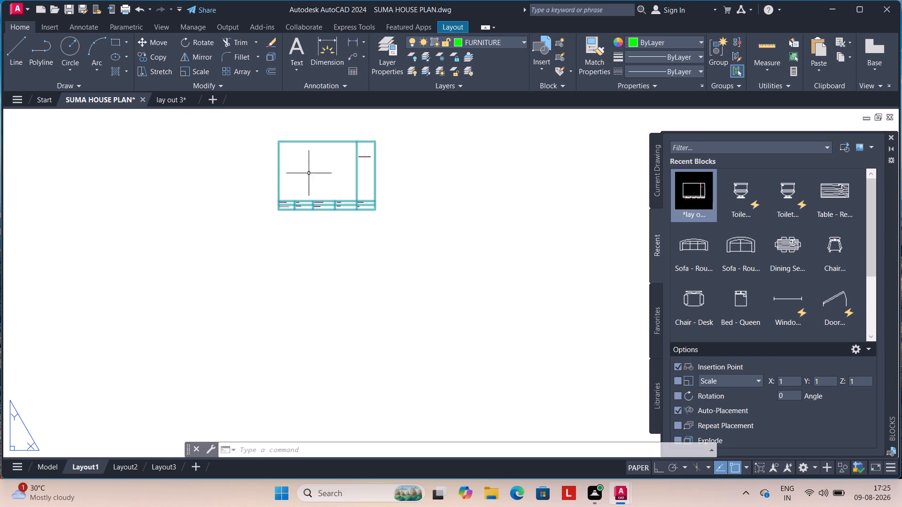
scroll(325, 180, down, 3)
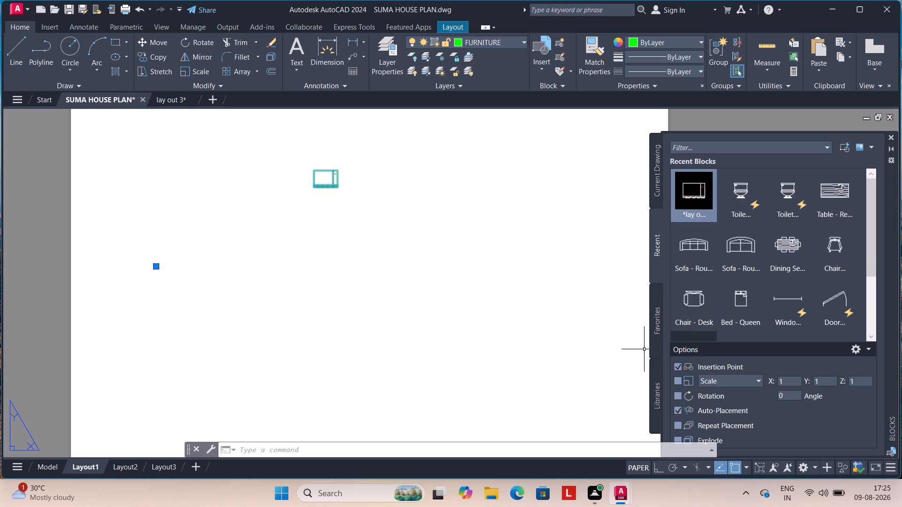
scroll(513, 202, down, 3)
middle_drag(508, 210, 477, 230)
scroll(447, 213, up, 4)
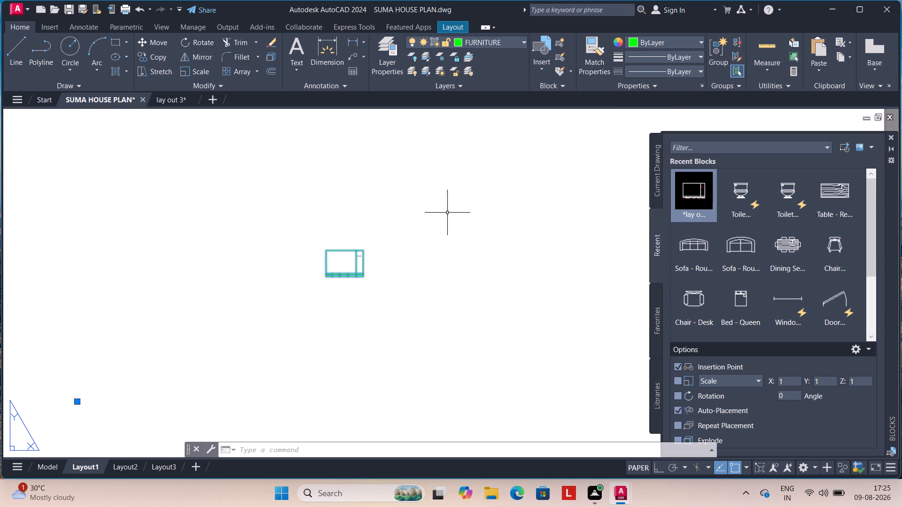
scroll(394, 234, up, 2)
click(330, 259)
click(279, 306)
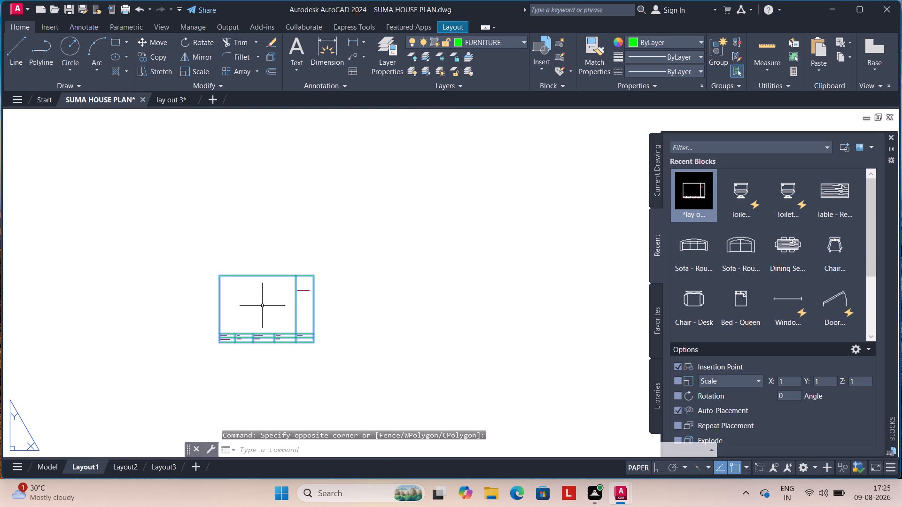
scroll(248, 300, down, 7)
middle_drag(294, 312, 330, 281)
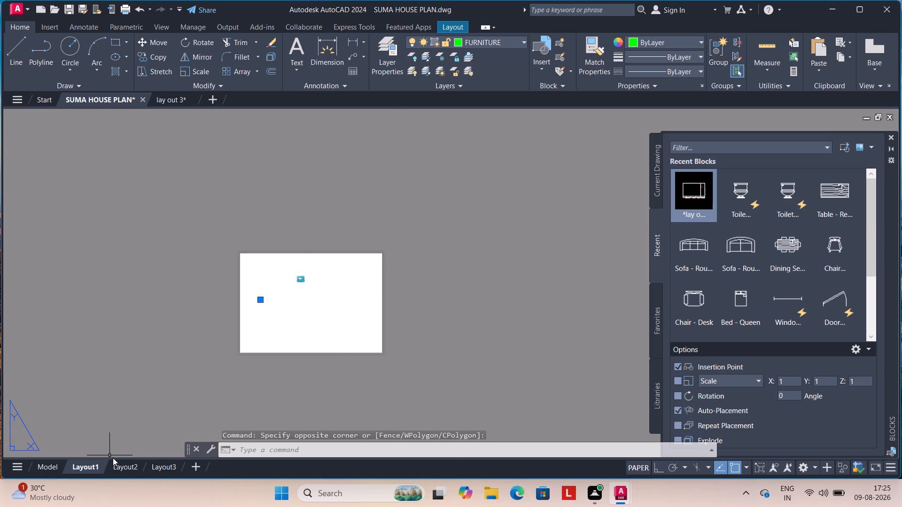
Create a page setup named A3 from Layout2, replacing the existing one and updating all layouts that reference it.
click(126, 467)
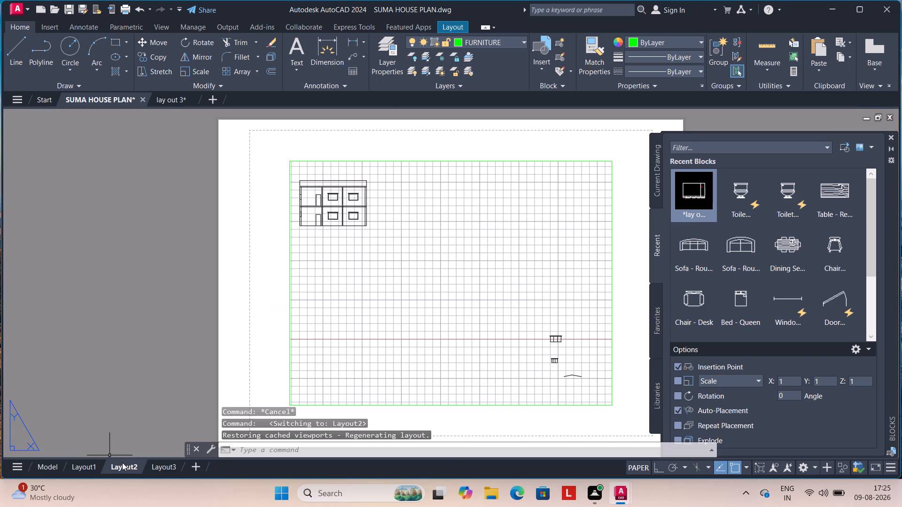
right_click(124, 469)
click(184, 313)
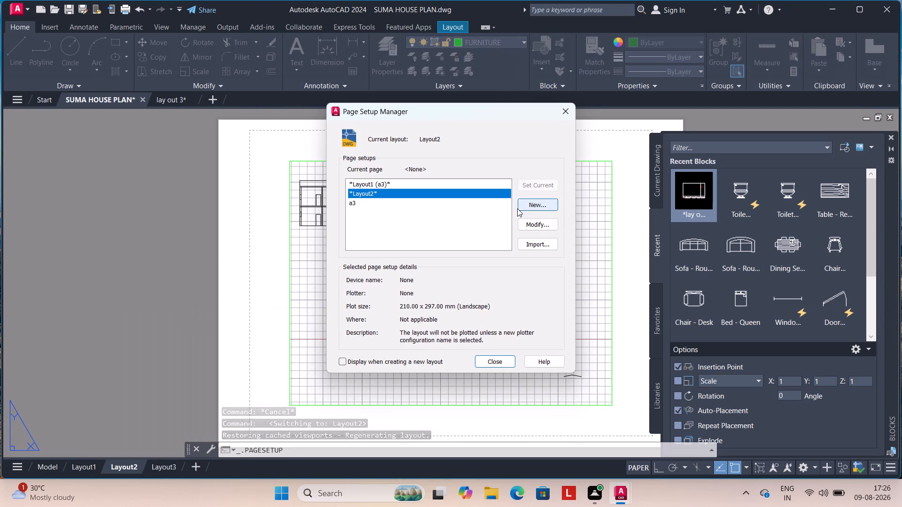
click(530, 207)
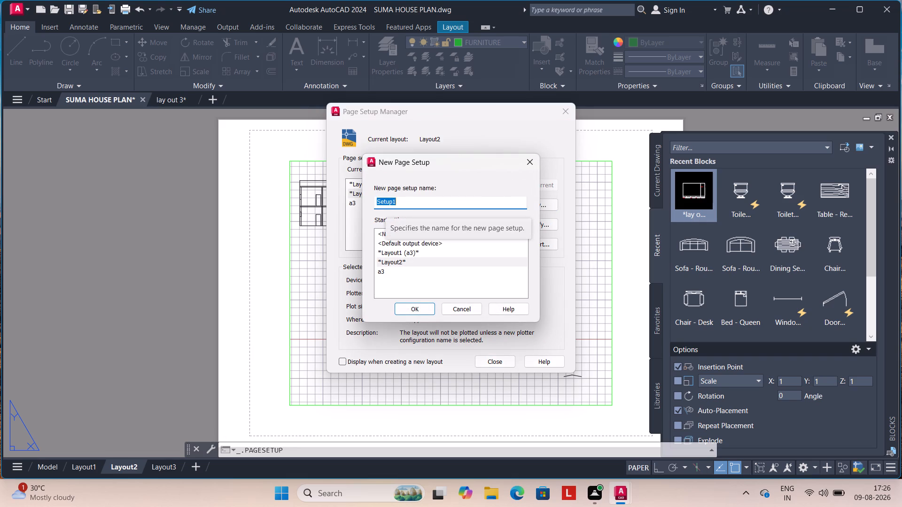
text(A3)
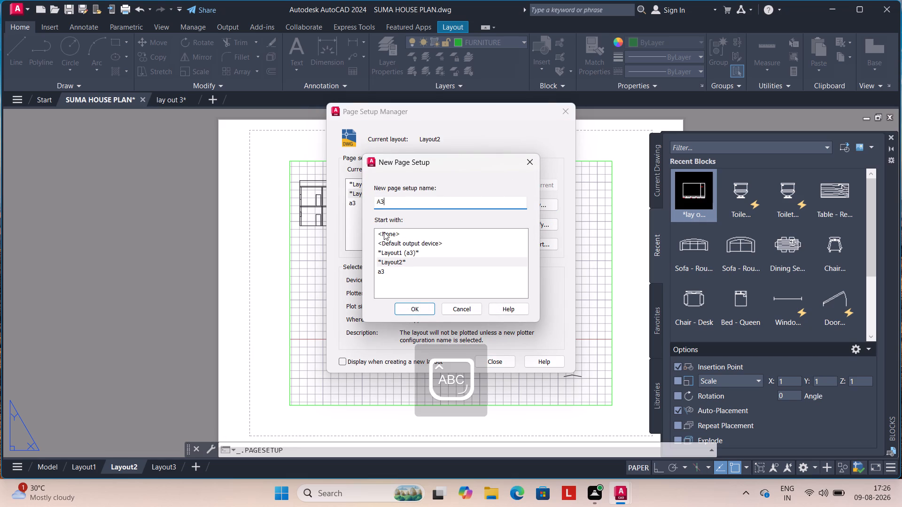
click(412, 307)
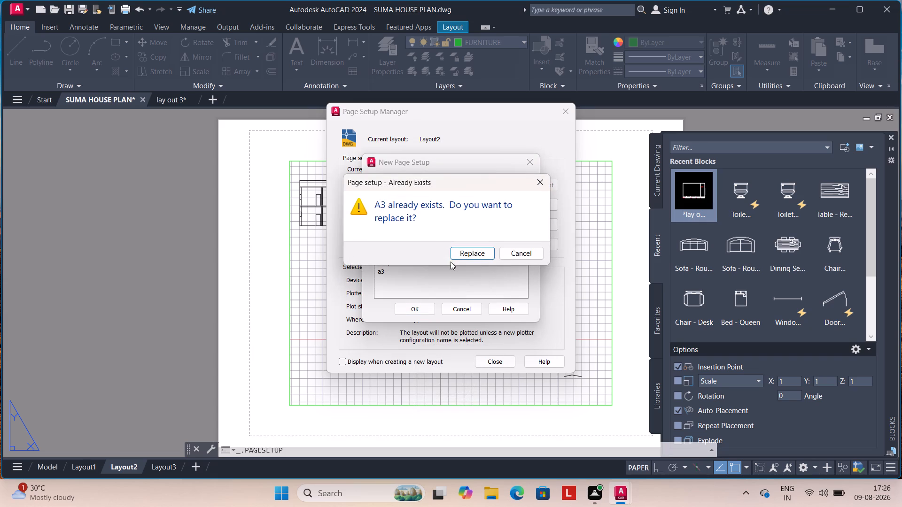
click(476, 249)
click(493, 277)
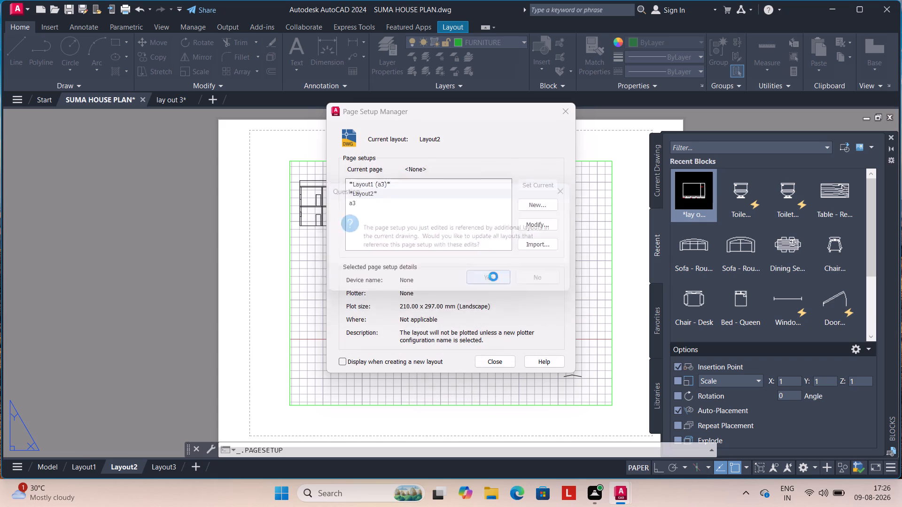
Set the A3 page setup to the DWG To PDF.pc3 plotter with ISO full bleed A3 (420.00 x 297.00 MM) paper.
click(404, 160)
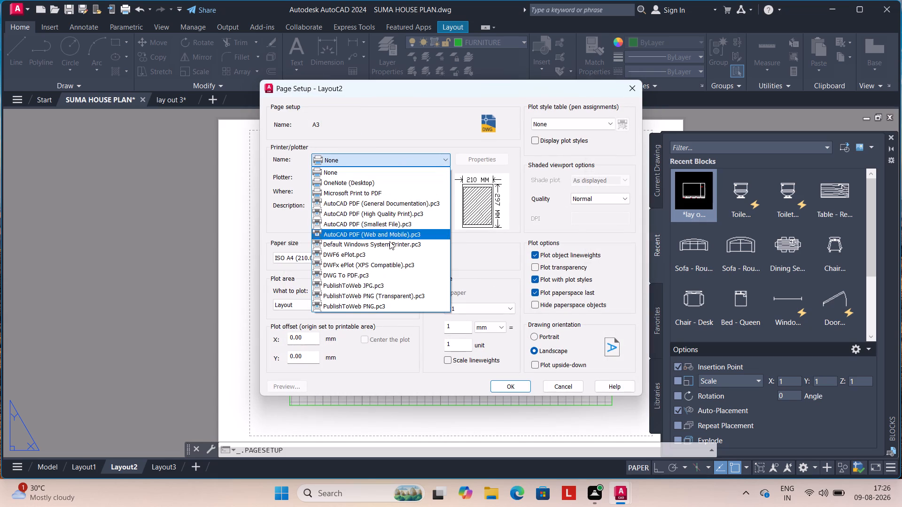
click(380, 278)
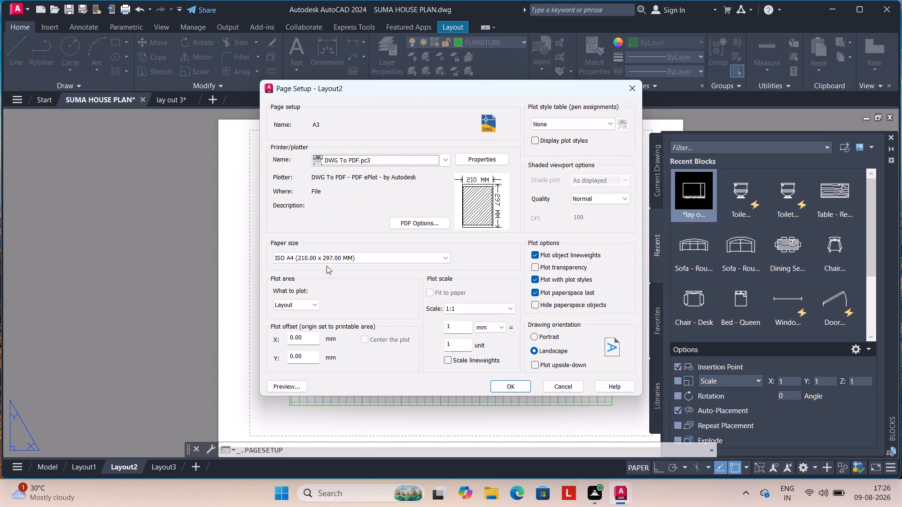
click(330, 257)
scroll(329, 336, up, 13)
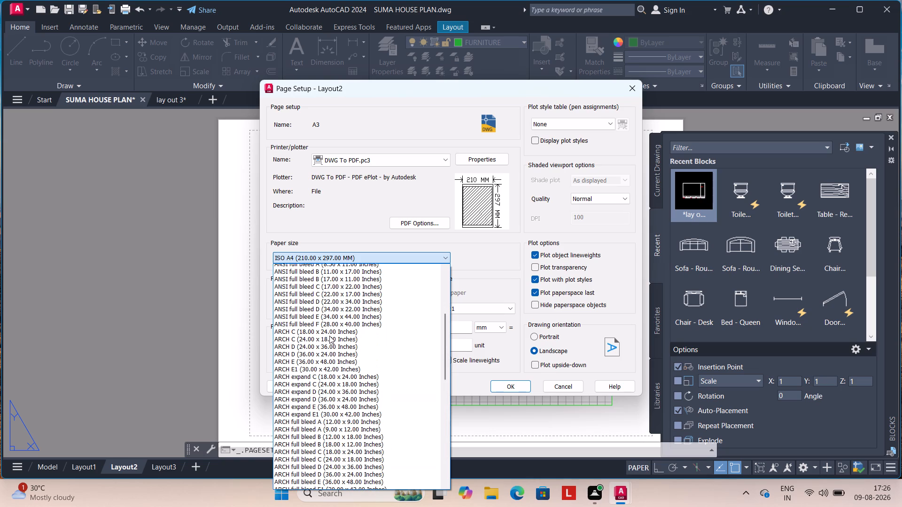
scroll(323, 368, up, 5)
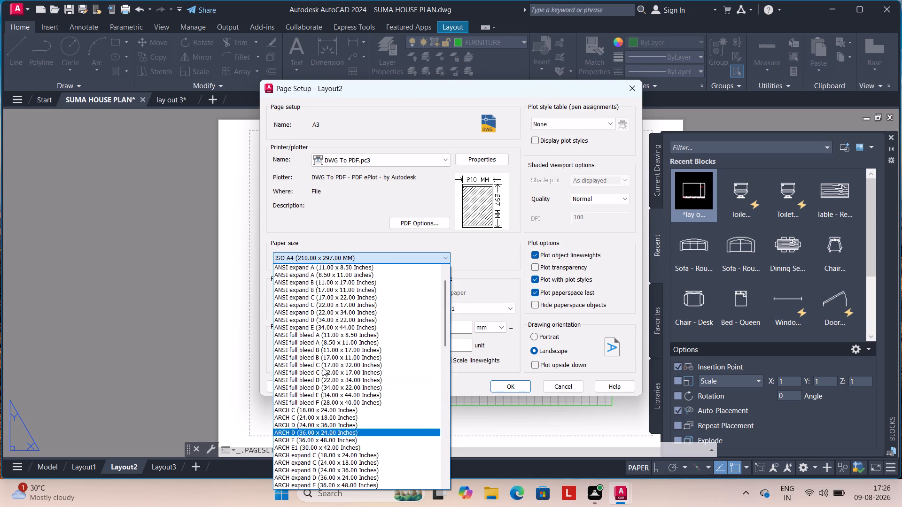
scroll(316, 348, up, 9)
scroll(317, 351, down, 4)
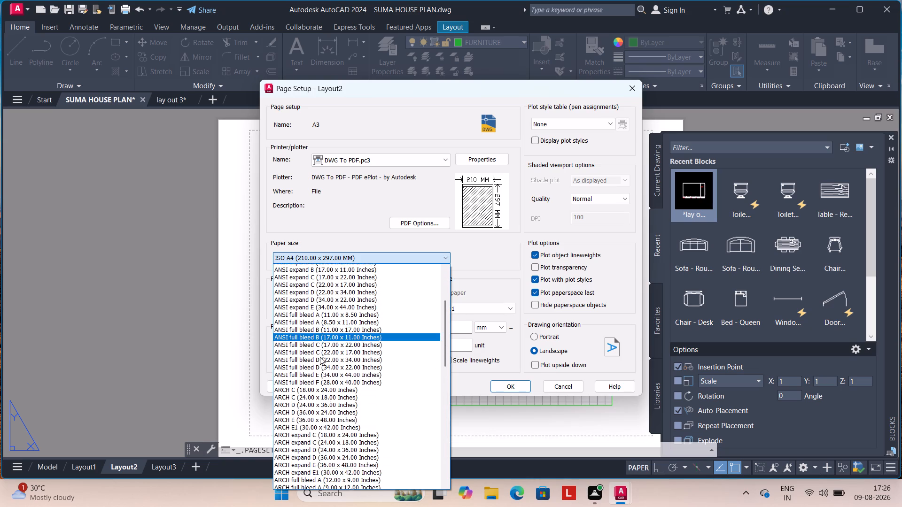
scroll(321, 363, down, 11)
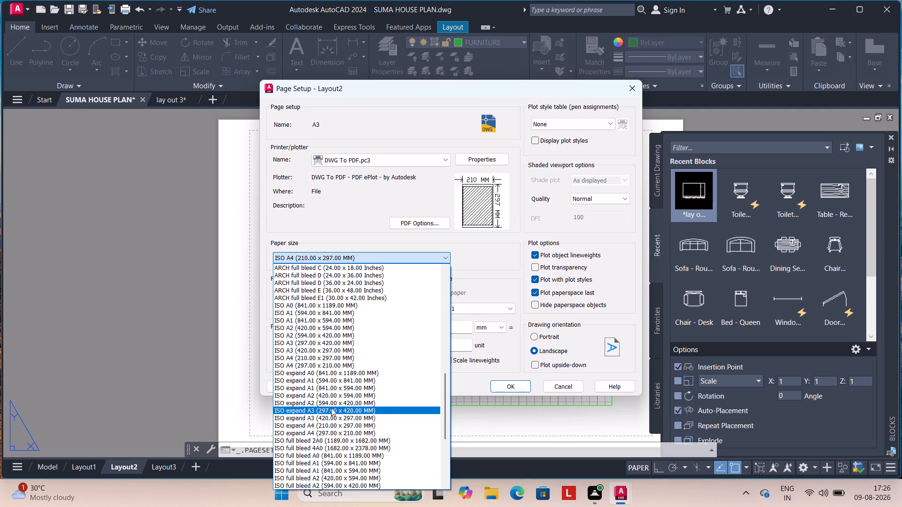
scroll(337, 397, down, 4)
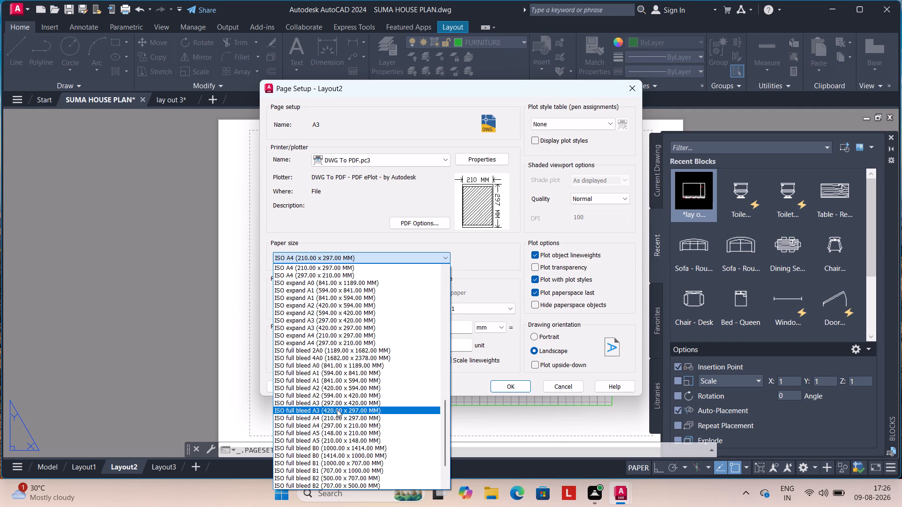
click(337, 409)
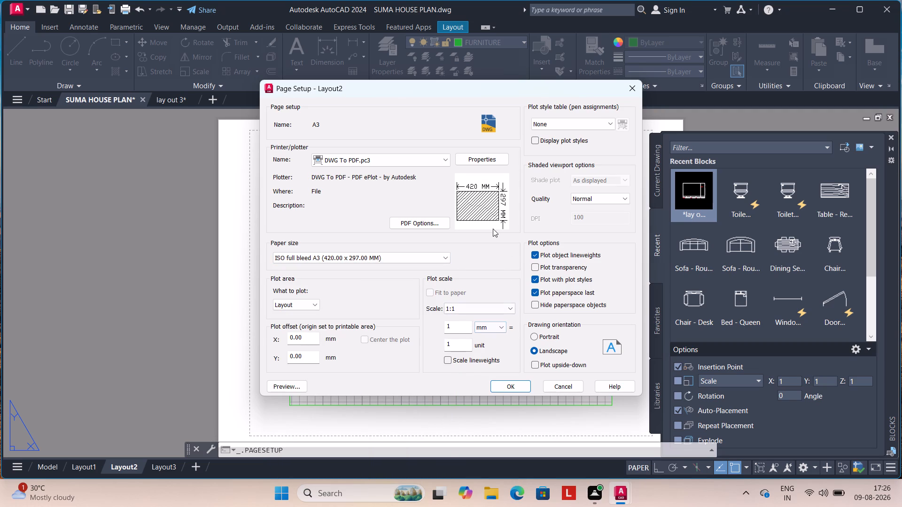
Assign the acad.ctb plot style table to the A3 page setup and set its shaded viewport quality to Maximum.
click(538, 123)
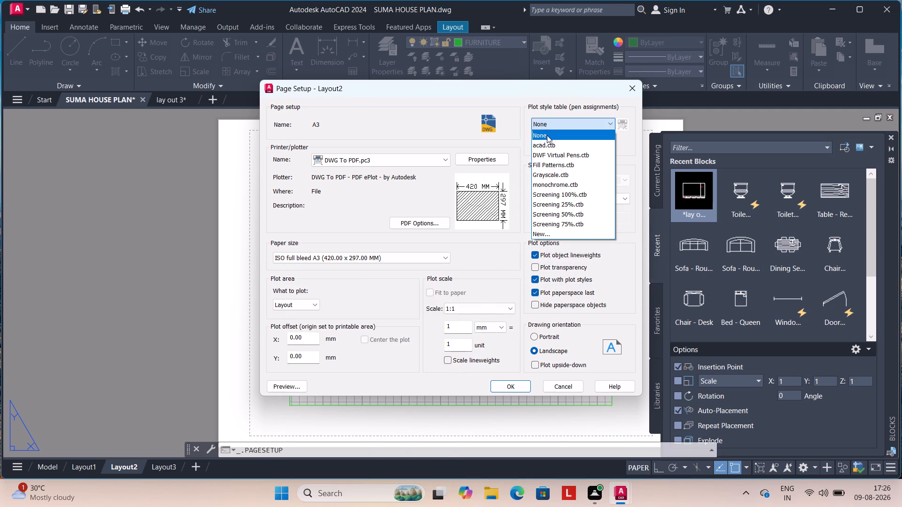
click(547, 146)
click(603, 203)
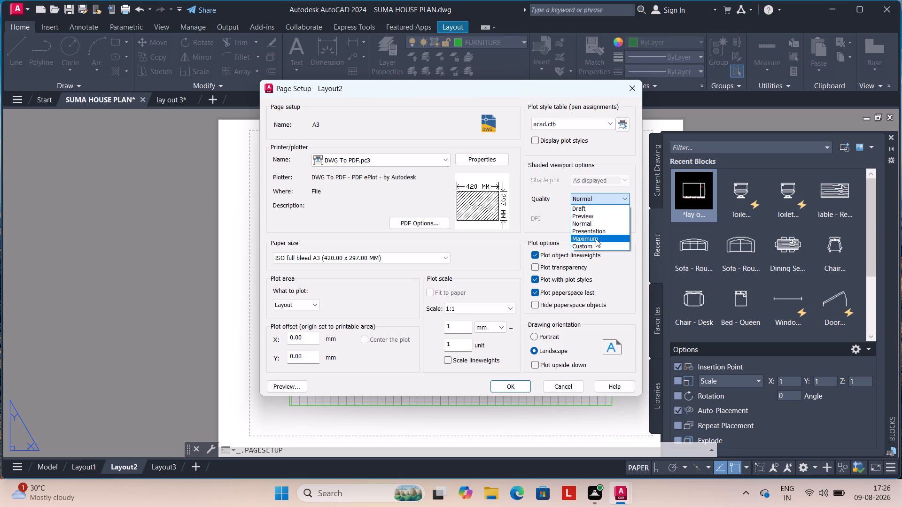
click(598, 239)
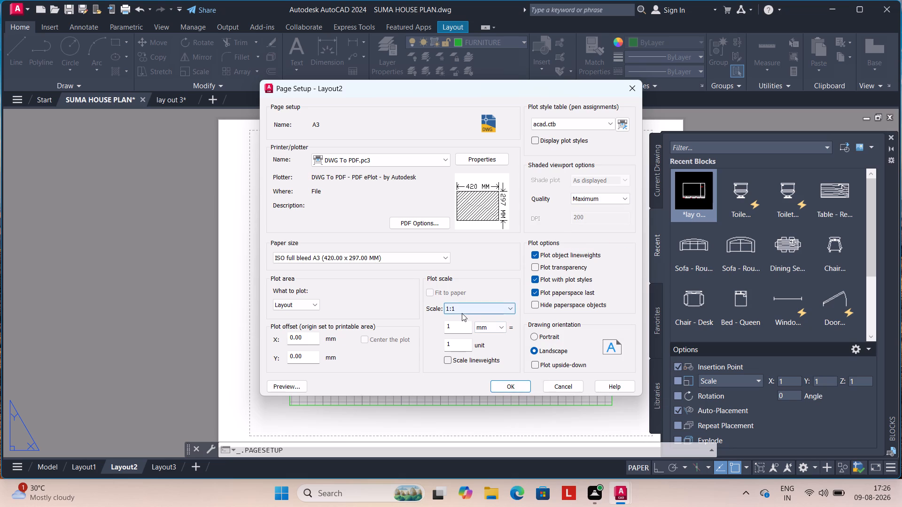
Set the A3 page setup's plot scale to 1:1 in inches and save the page setup.
click(479, 325)
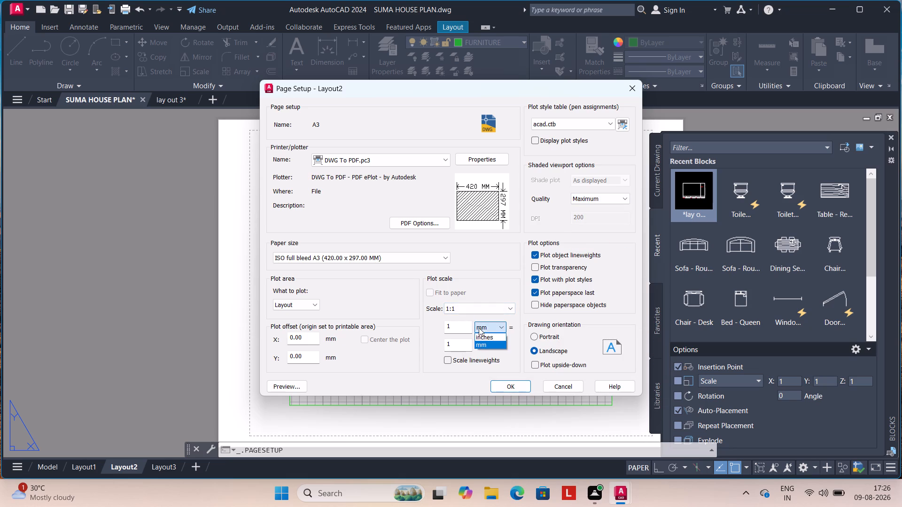
click(485, 337)
click(475, 316)
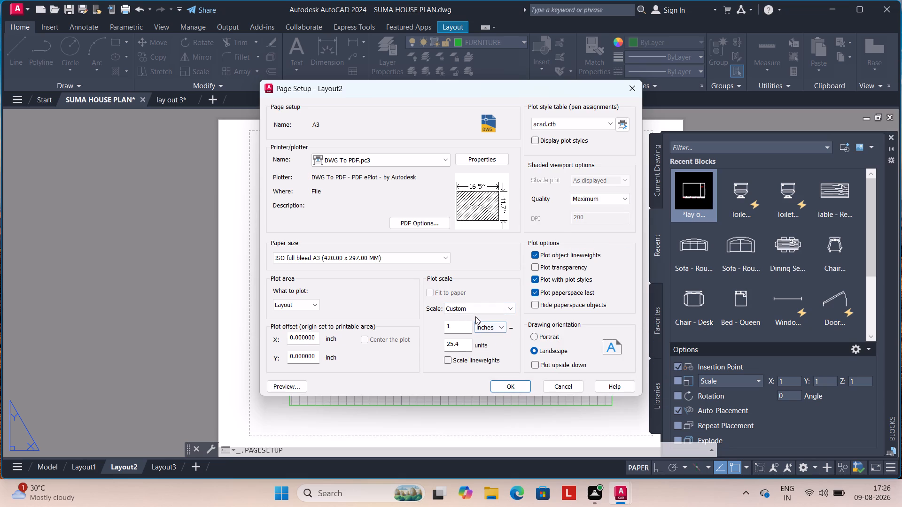
click(467, 309)
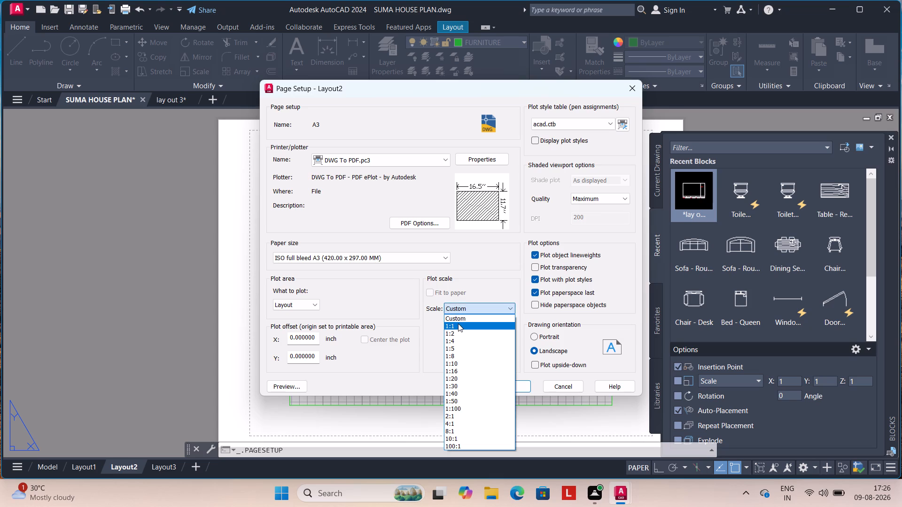
click(458, 323)
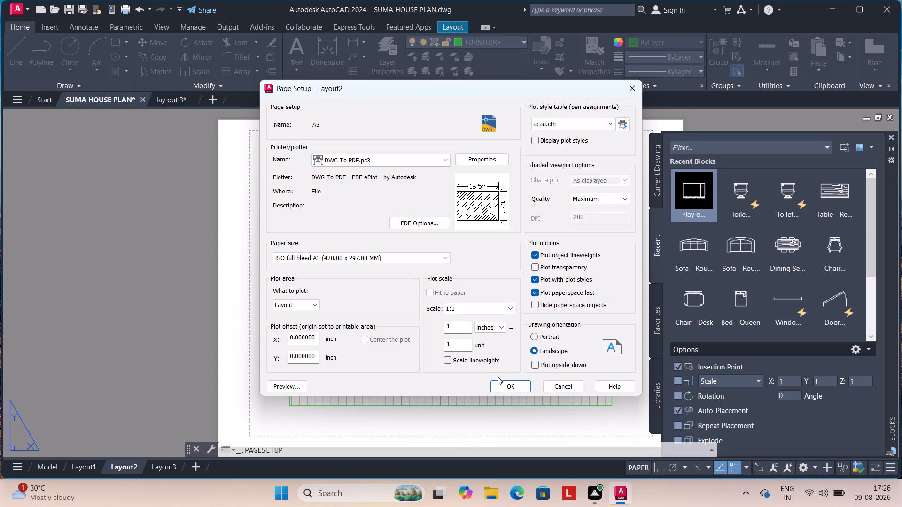
click(498, 376)
click(505, 383)
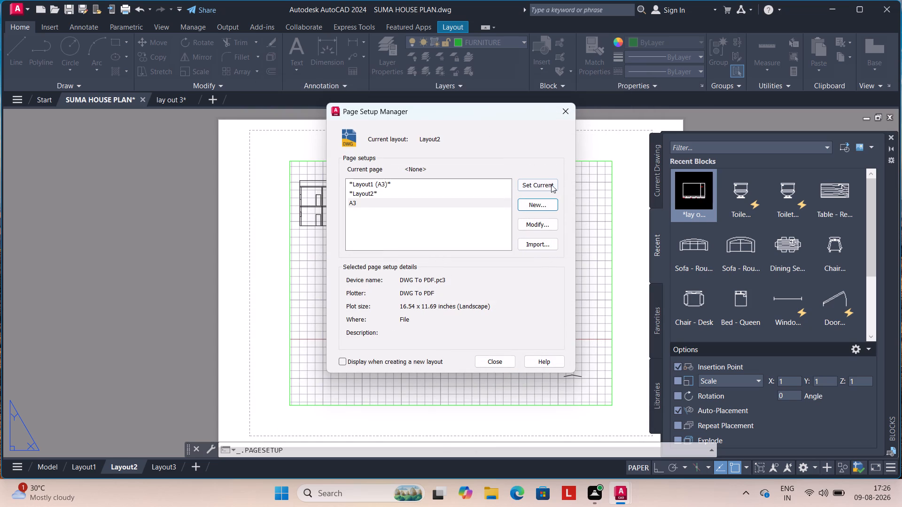
Make A3 the current page setup for Layout2 and leave the page setup manager.
click(544, 187)
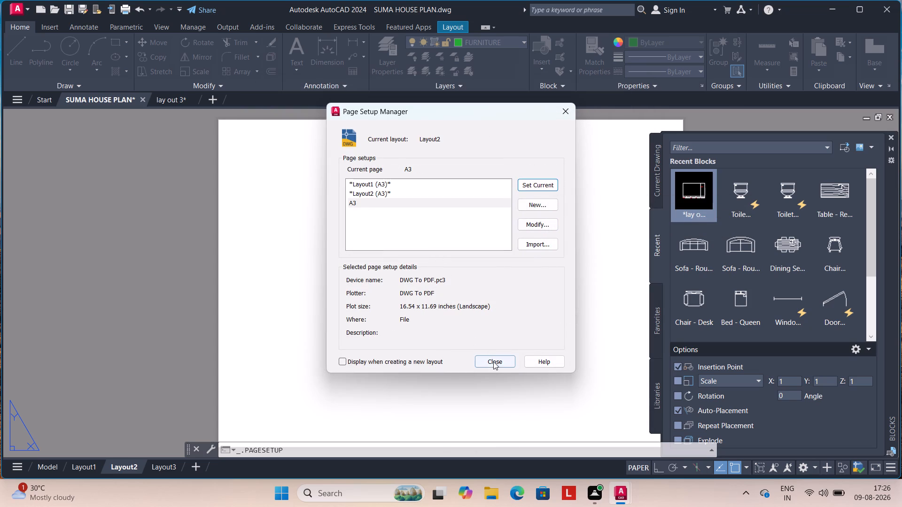
click(493, 361)
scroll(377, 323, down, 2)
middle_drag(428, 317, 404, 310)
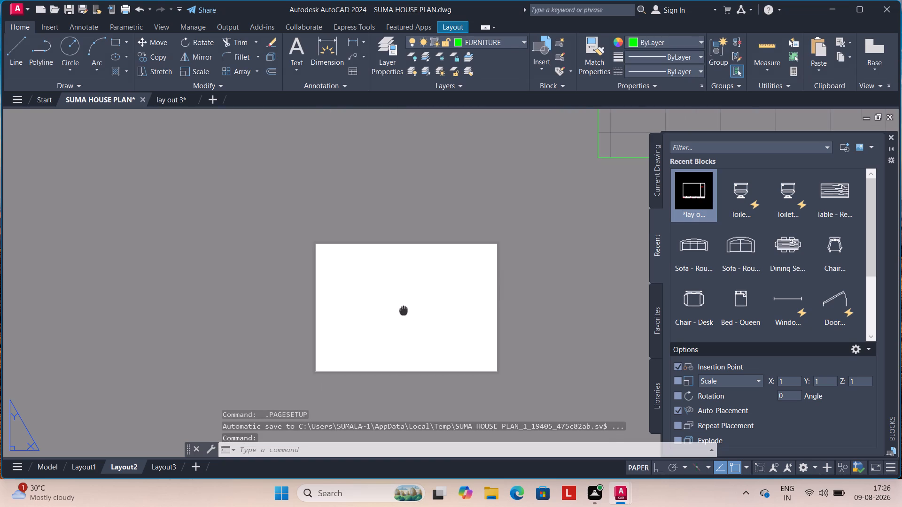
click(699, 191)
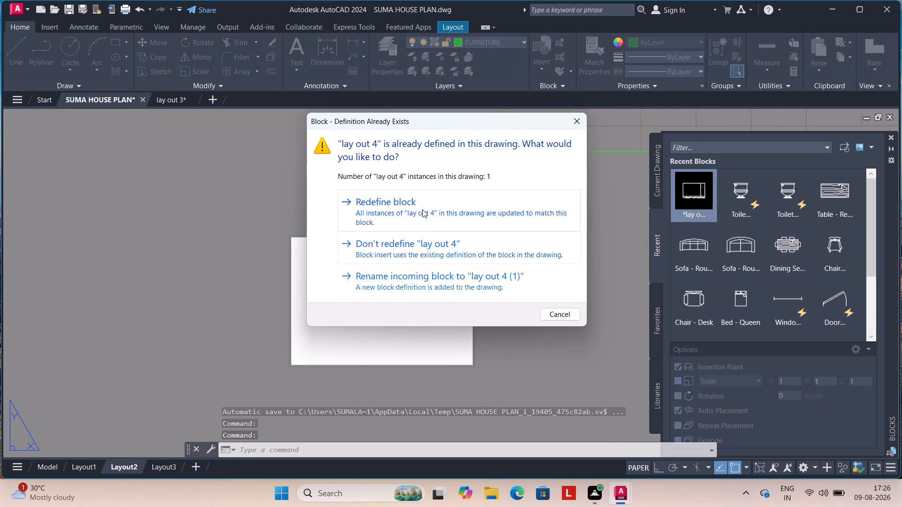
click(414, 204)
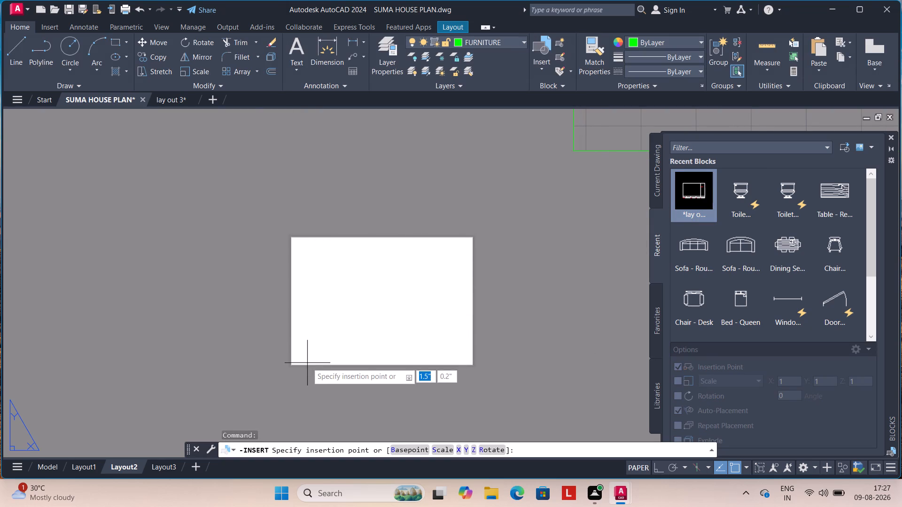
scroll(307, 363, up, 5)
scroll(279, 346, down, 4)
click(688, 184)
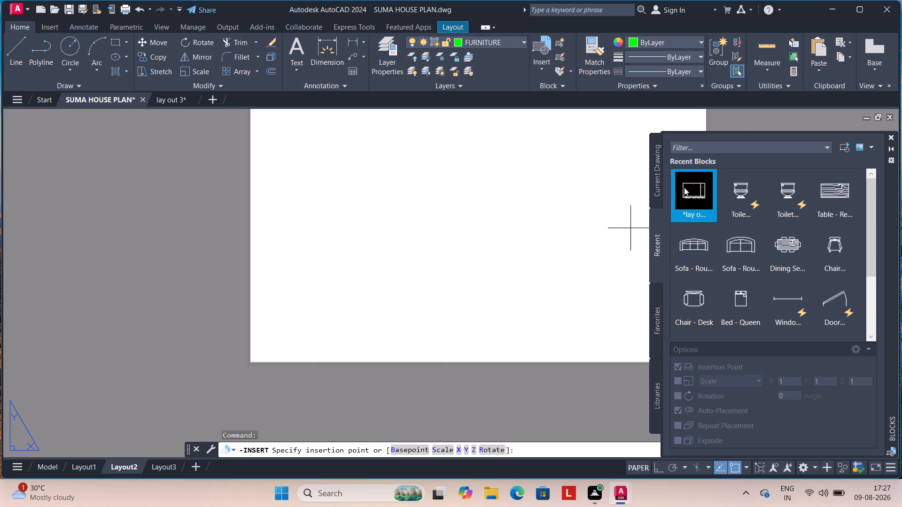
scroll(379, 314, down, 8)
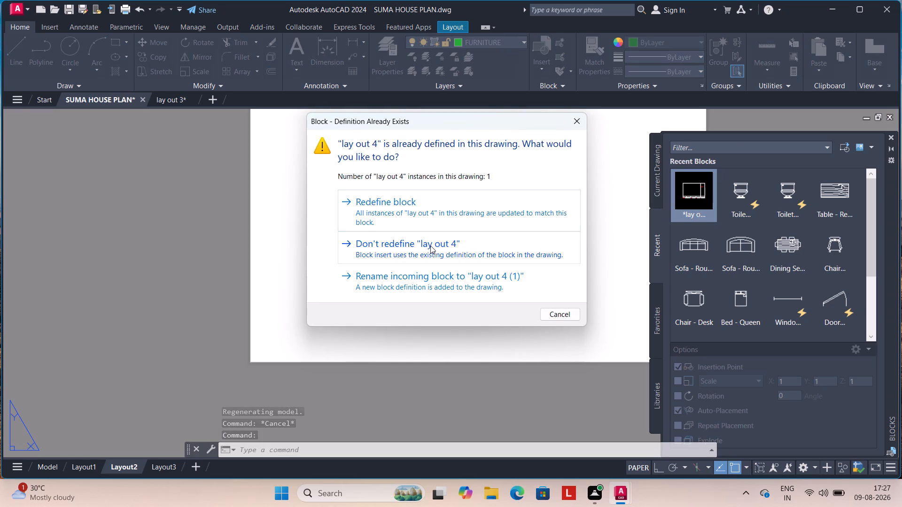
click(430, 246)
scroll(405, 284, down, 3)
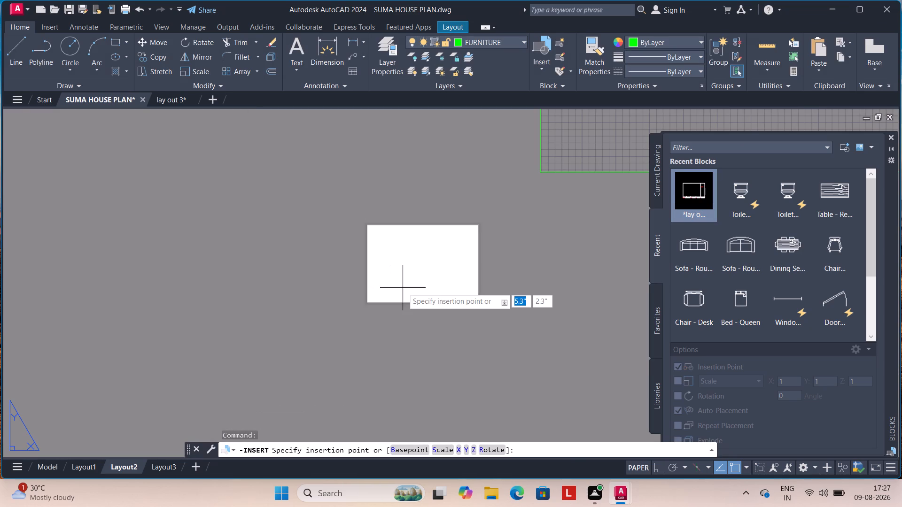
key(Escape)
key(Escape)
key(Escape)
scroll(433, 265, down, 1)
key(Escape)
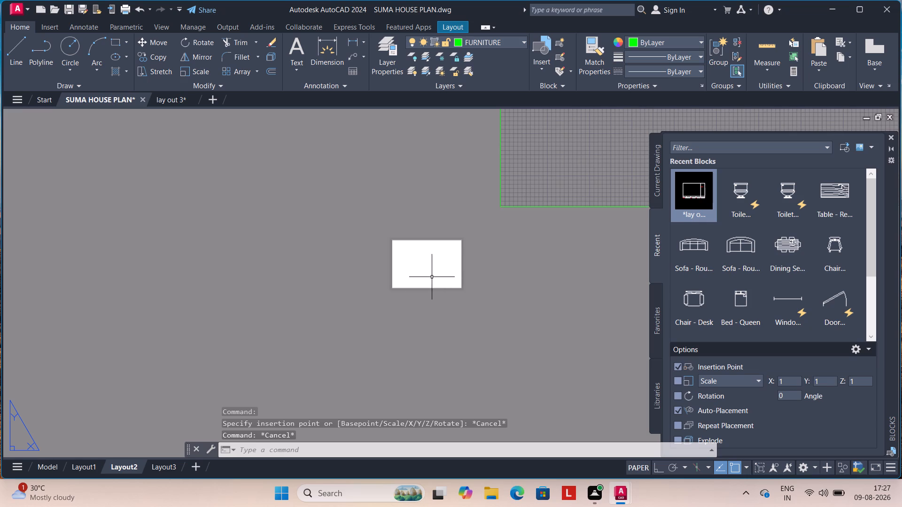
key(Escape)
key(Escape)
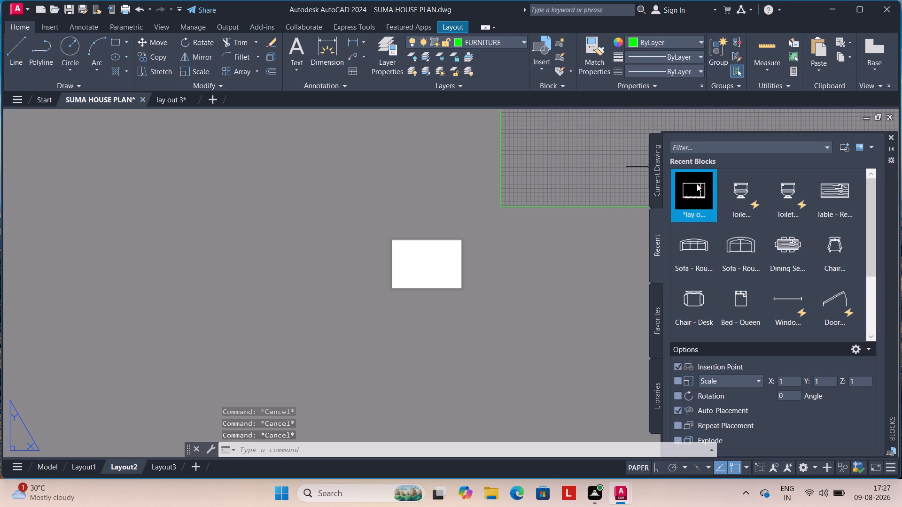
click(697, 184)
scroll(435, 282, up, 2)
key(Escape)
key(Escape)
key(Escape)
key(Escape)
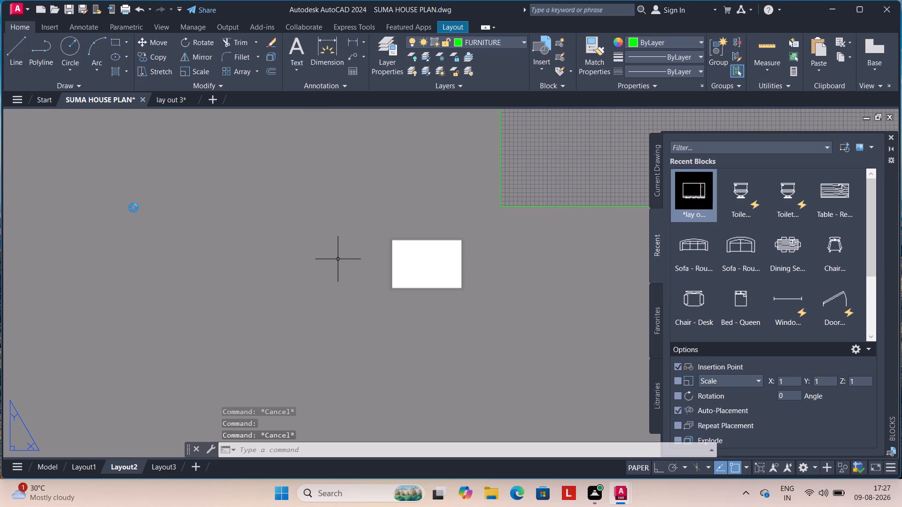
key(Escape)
Check the drawing's length units and insertion scale in model space.
click(44, 467)
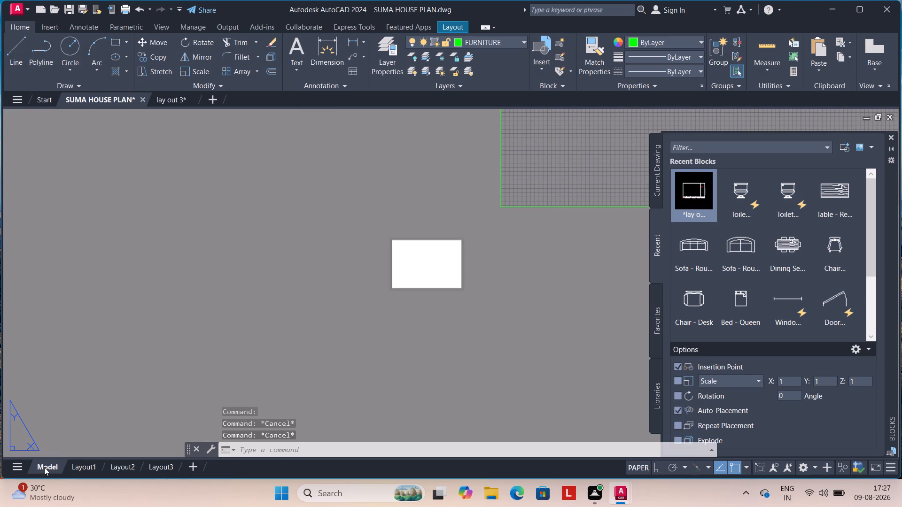
key(Escape)
scroll(220, 280, up, 4)
scroll(223, 213, up, 2)
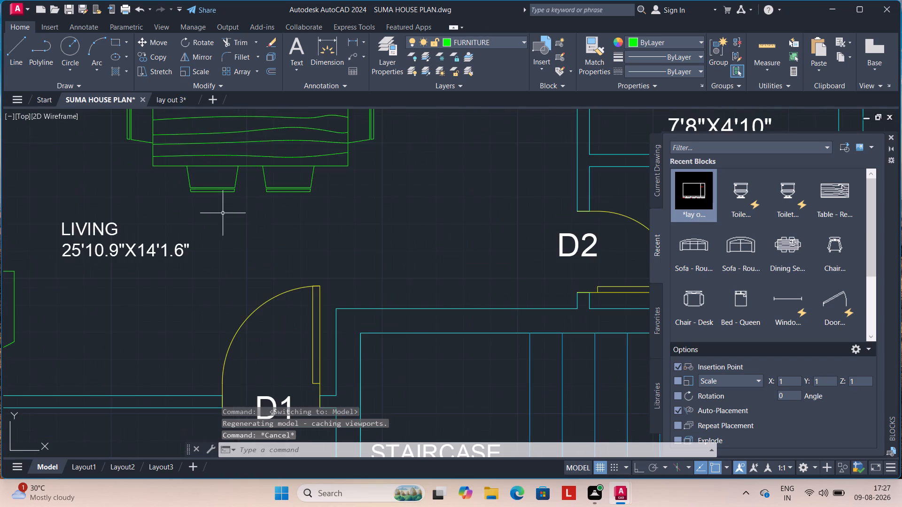
middle_drag(228, 218, 263, 254)
text(UN)
key(space)
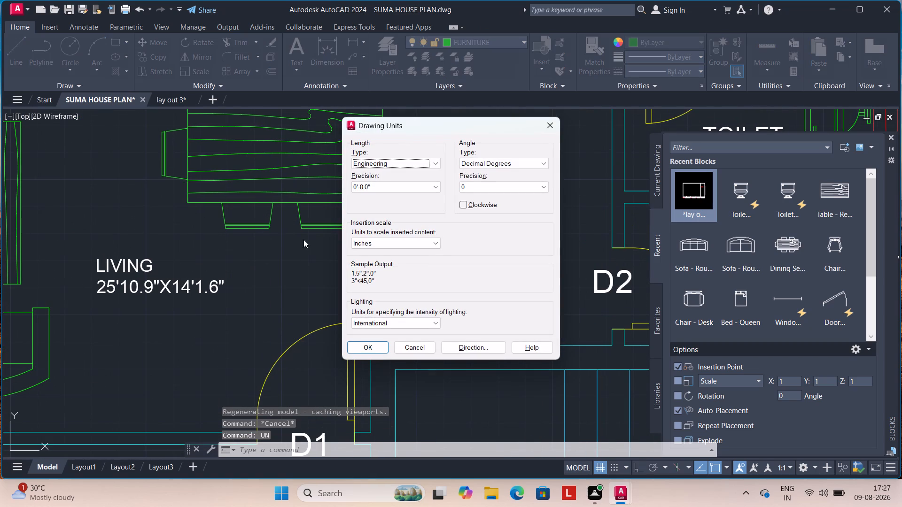
key(Escape)
key(Escape)
key(Escape)
scroll(345, 259, down, 2)
key(Escape)
key(Escape)
key(Escape)
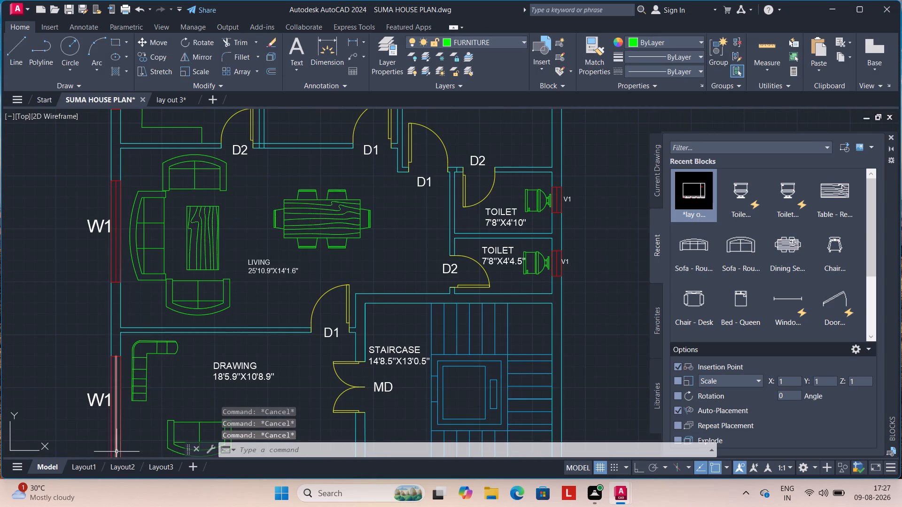
Return to Layout2 and reapply the A3 page setup as its current one.
click(98, 465)
click(135, 464)
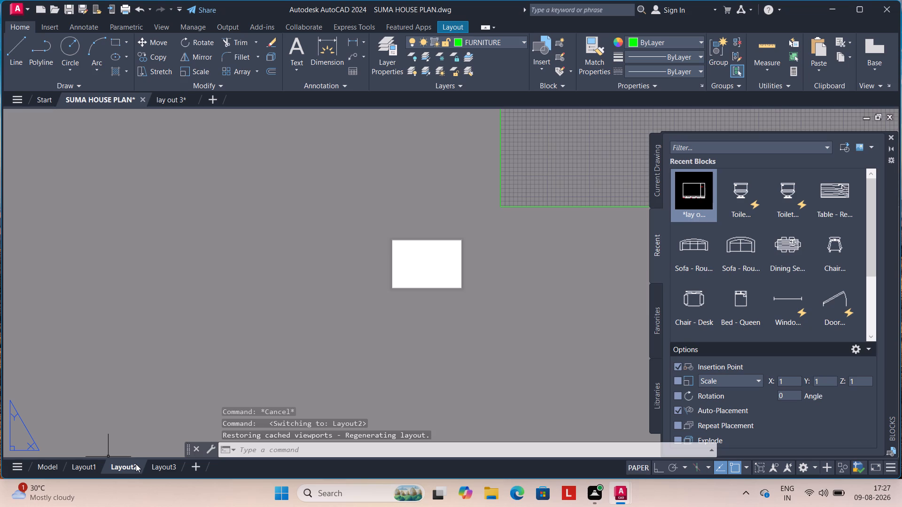
right_click(131, 464)
click(199, 302)
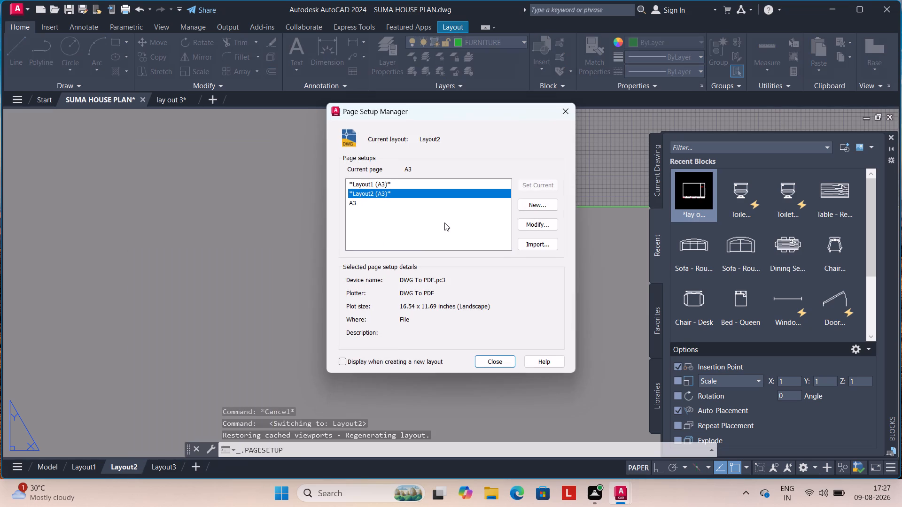
click(360, 205)
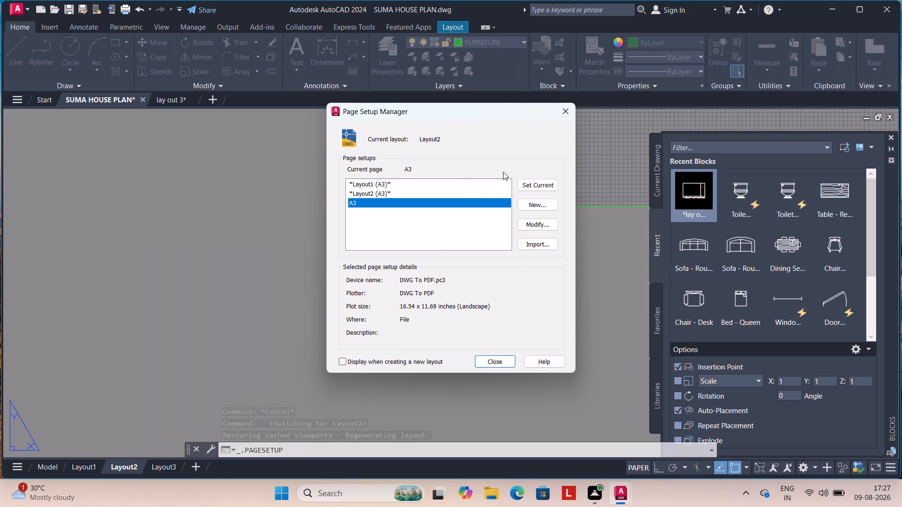
click(528, 184)
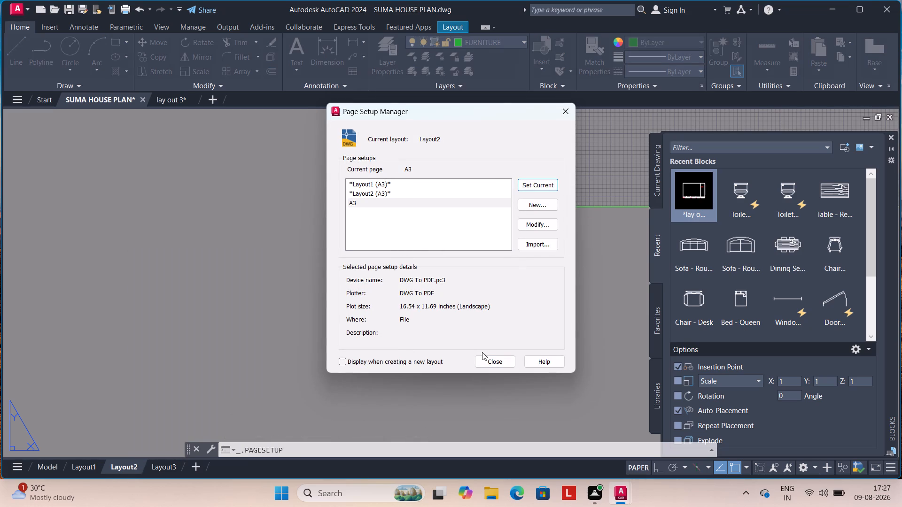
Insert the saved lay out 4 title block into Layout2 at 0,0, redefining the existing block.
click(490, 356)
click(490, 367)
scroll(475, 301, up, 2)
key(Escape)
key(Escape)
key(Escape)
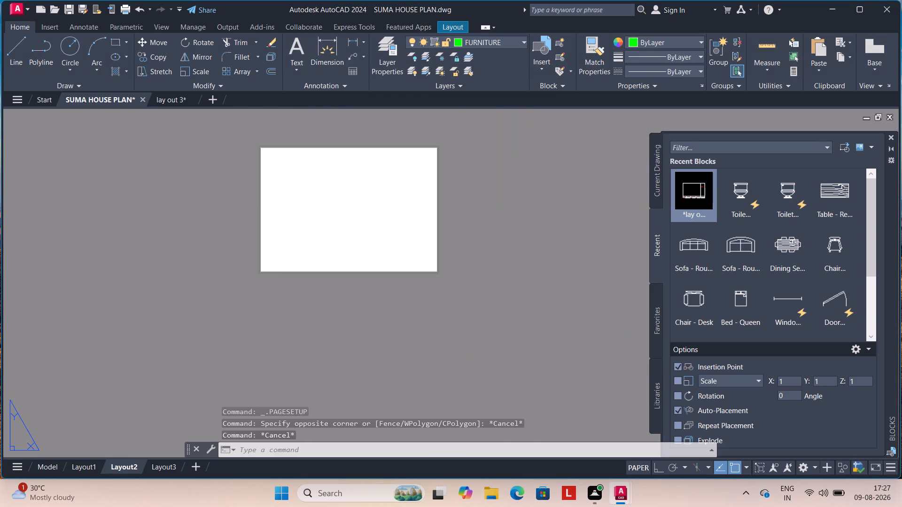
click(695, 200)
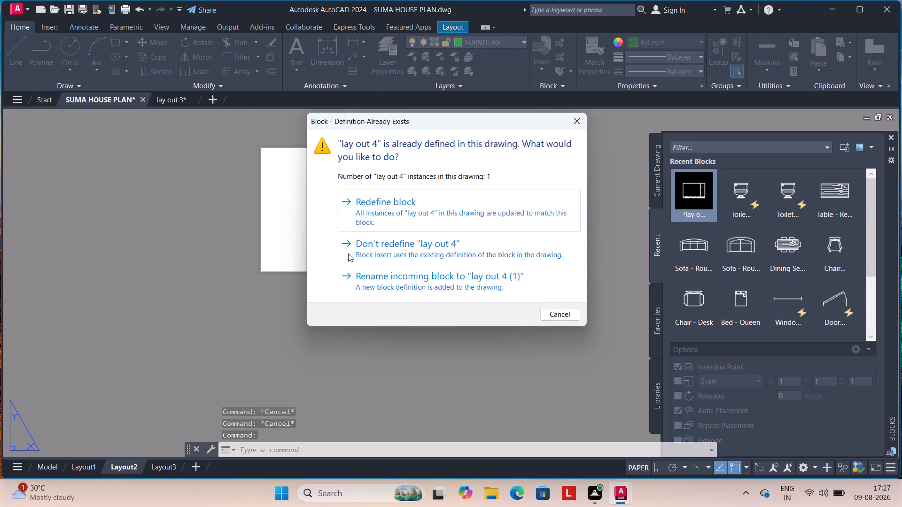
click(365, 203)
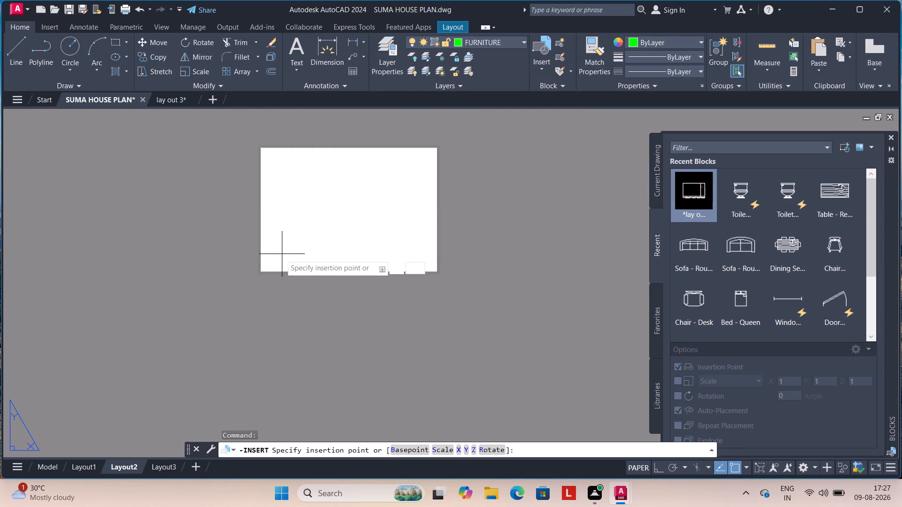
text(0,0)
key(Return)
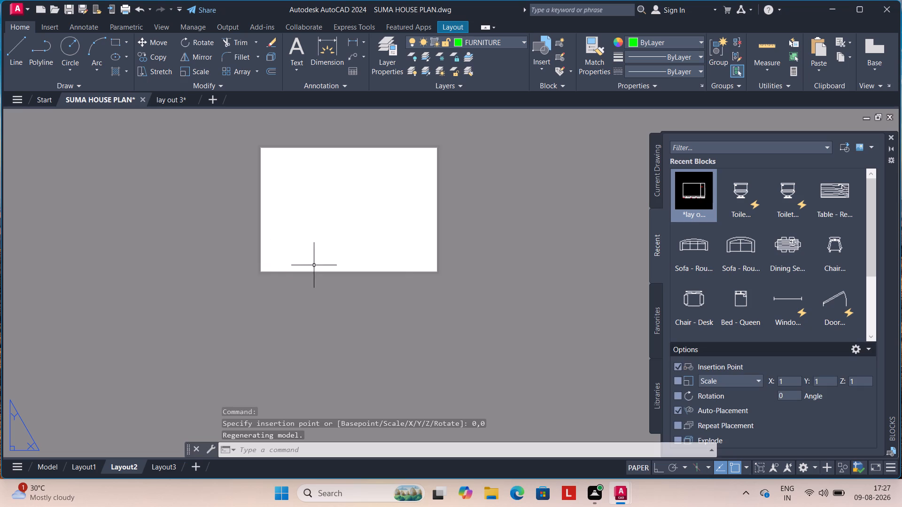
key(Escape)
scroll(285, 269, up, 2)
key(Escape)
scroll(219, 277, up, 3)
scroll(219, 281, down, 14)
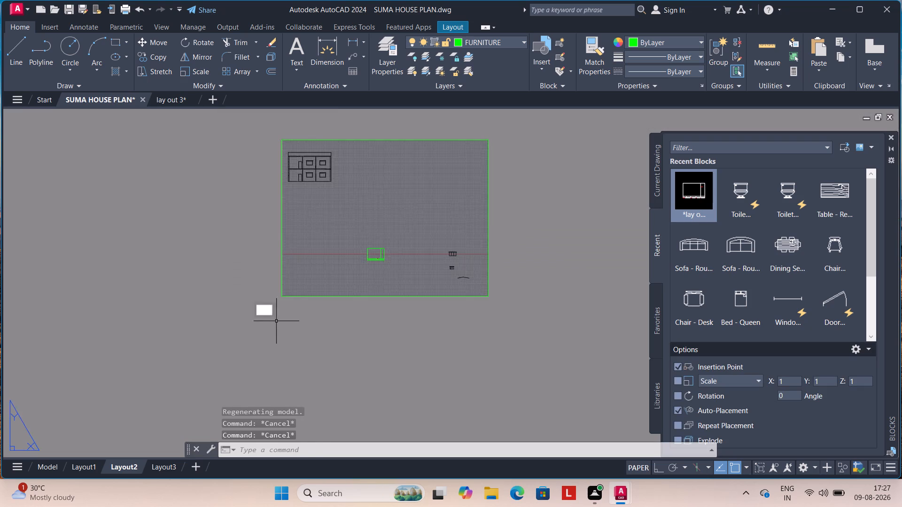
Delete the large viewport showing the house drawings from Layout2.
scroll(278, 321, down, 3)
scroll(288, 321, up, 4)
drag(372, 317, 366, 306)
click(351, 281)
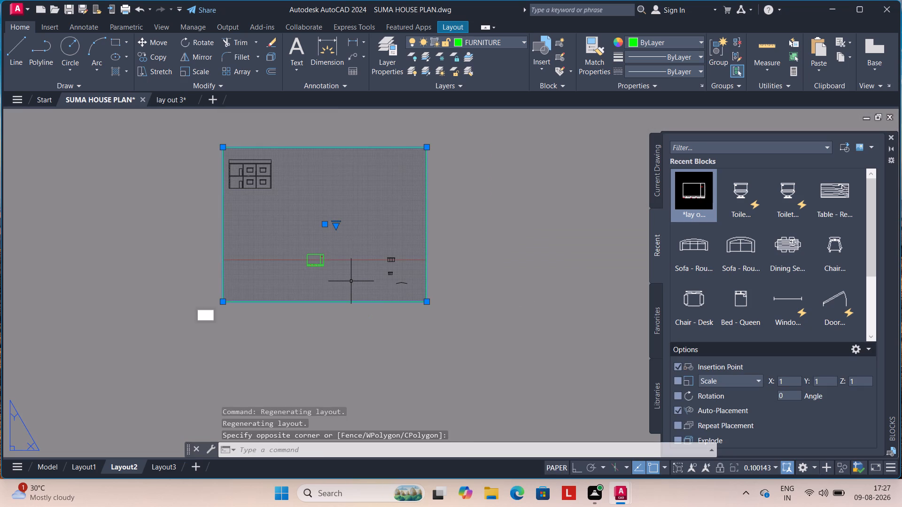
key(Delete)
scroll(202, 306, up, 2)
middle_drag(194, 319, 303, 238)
Replace Layout2 and Layout3 with one fresh layout, deleting both old ones.
right_click(124, 476)
right_click(128, 467)
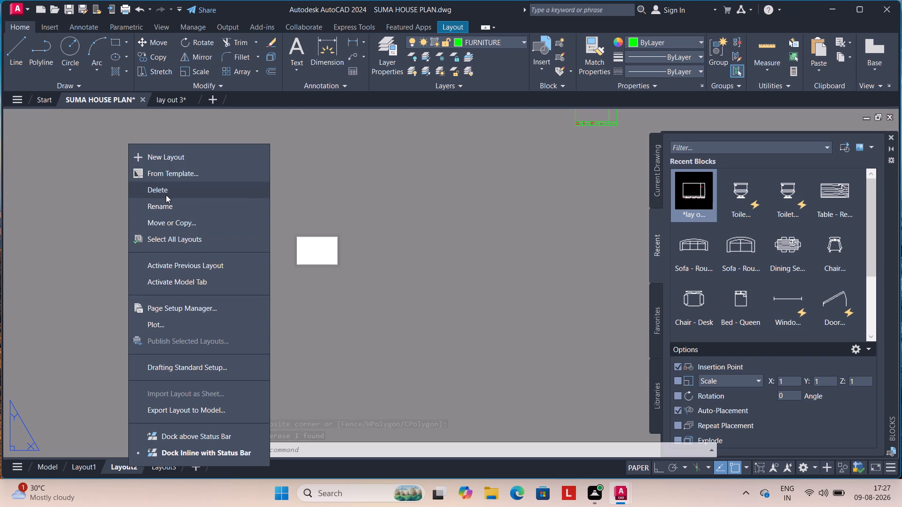
click(166, 195)
click(482, 297)
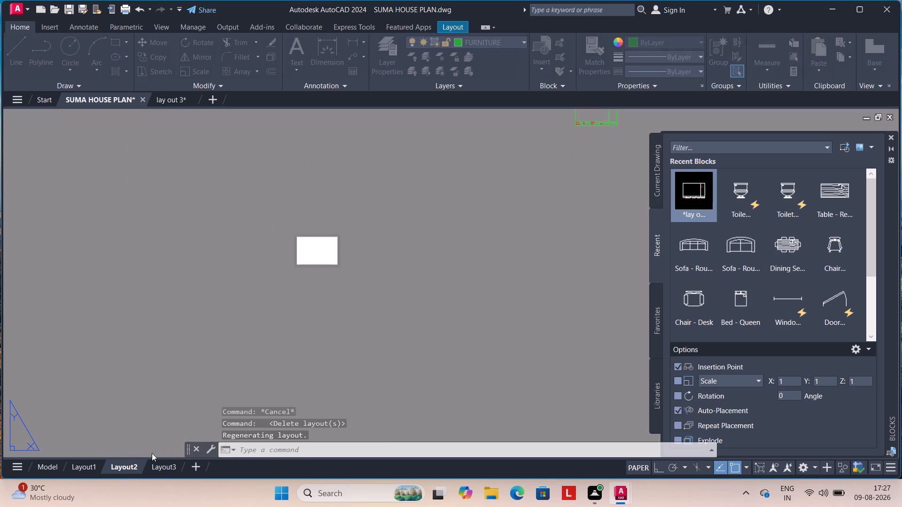
click(156, 463)
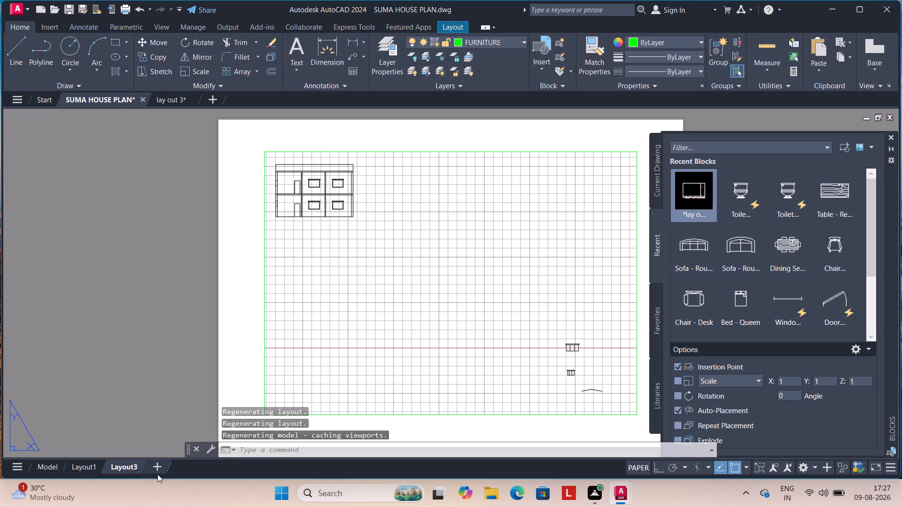
right_click(133, 468)
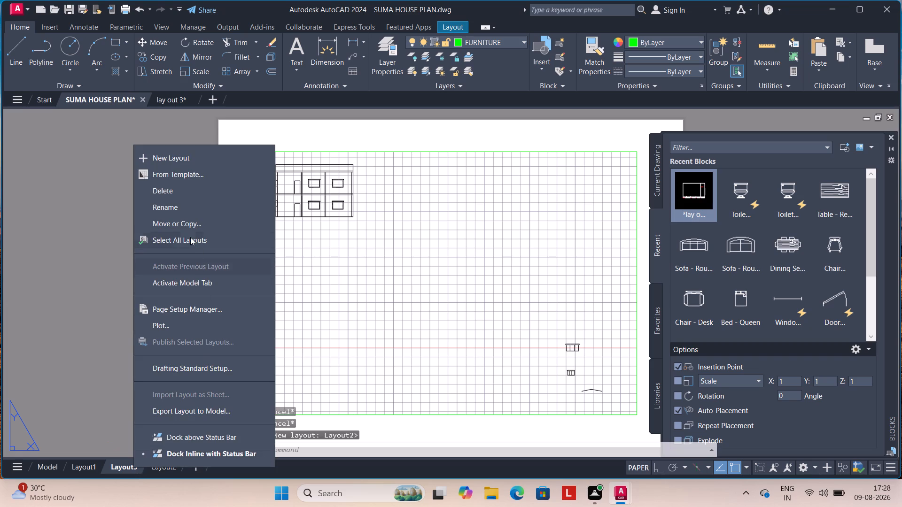
click(166, 195)
click(489, 298)
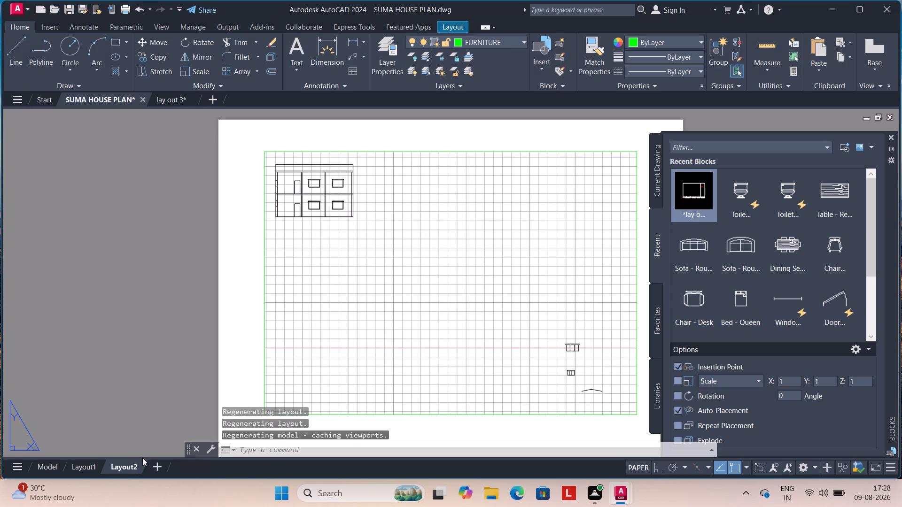
Delete the default viewport from the new Layout2 so the sheet is blank.
scroll(261, 320, down, 2)
click(312, 249)
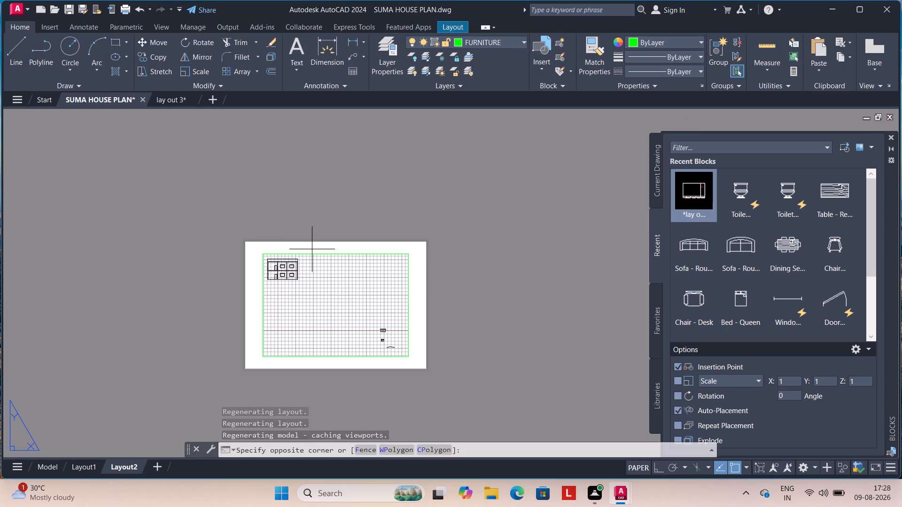
click(291, 266)
key(Delete)
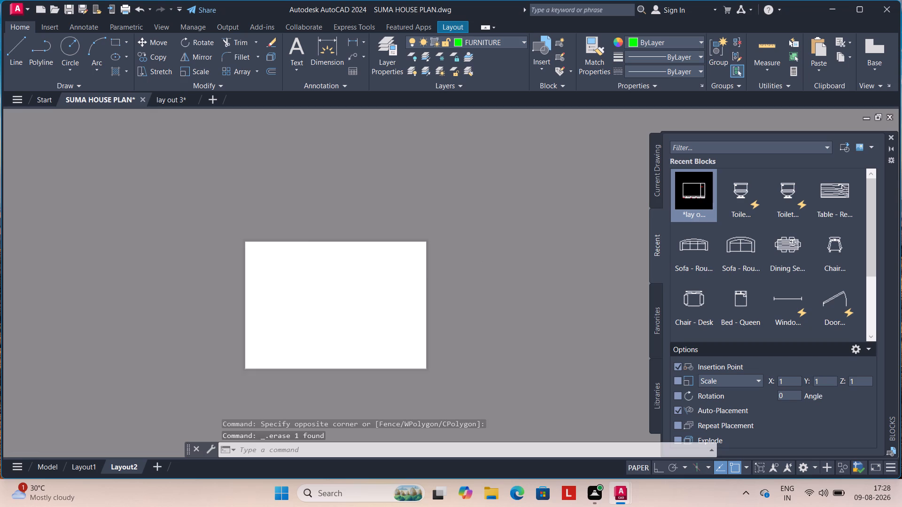
Create a page setup named A3 P for Layout2, using DWG To PDF.pc3 and ISO full bleed A3 (420.00 x 297.00 MM).
scroll(293, 278, up, 1)
right_click(116, 468)
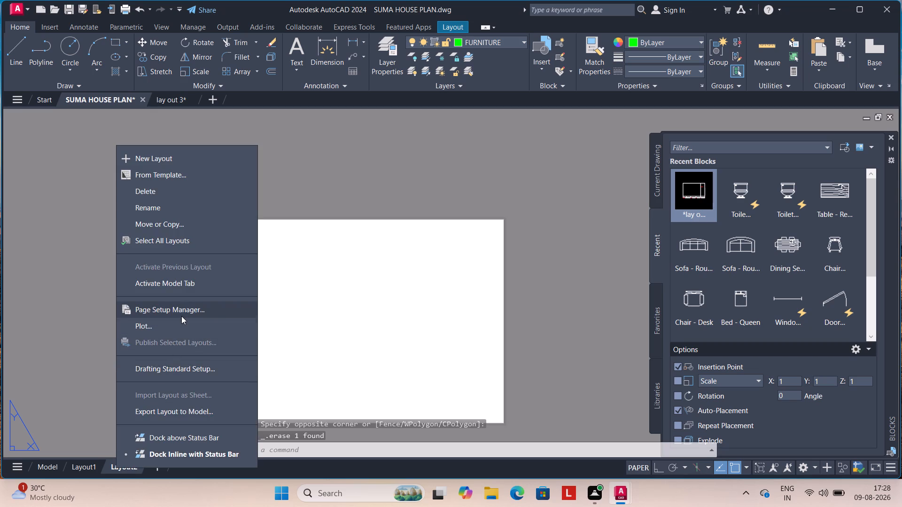
click(181, 316)
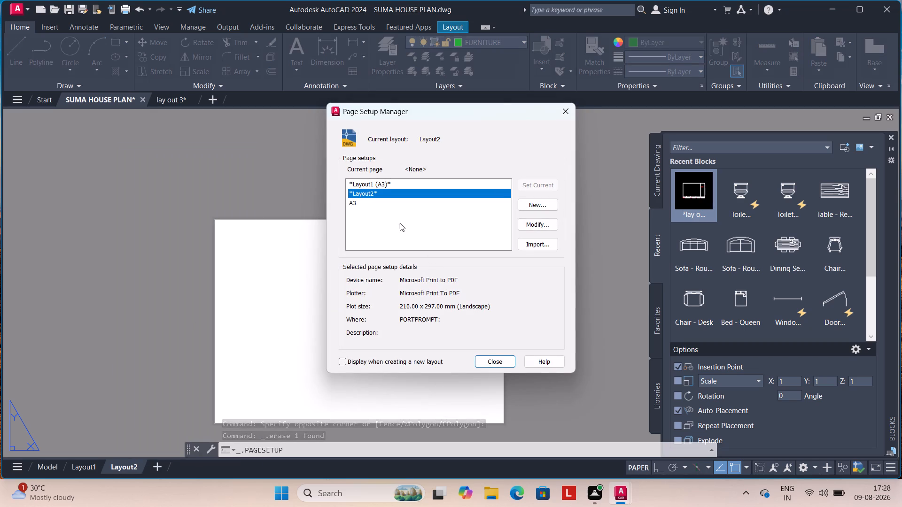
click(526, 199)
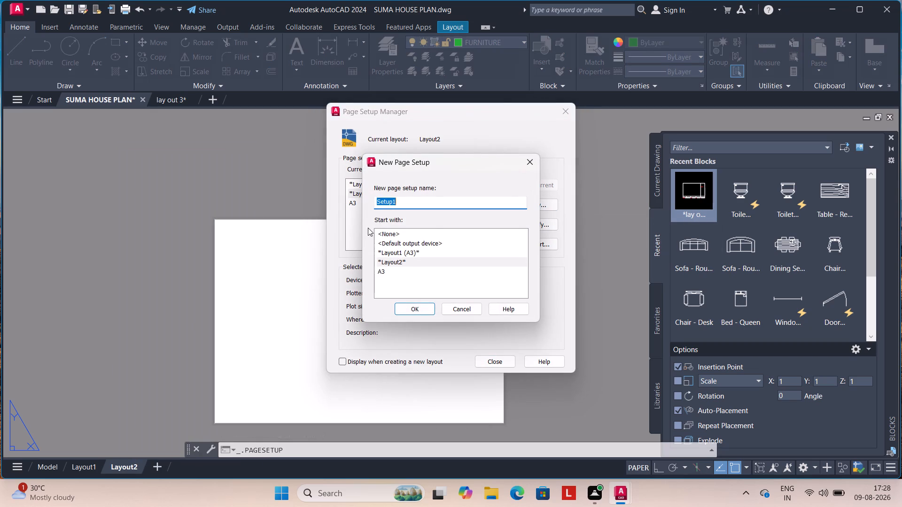
text(A3 P)
click(409, 311)
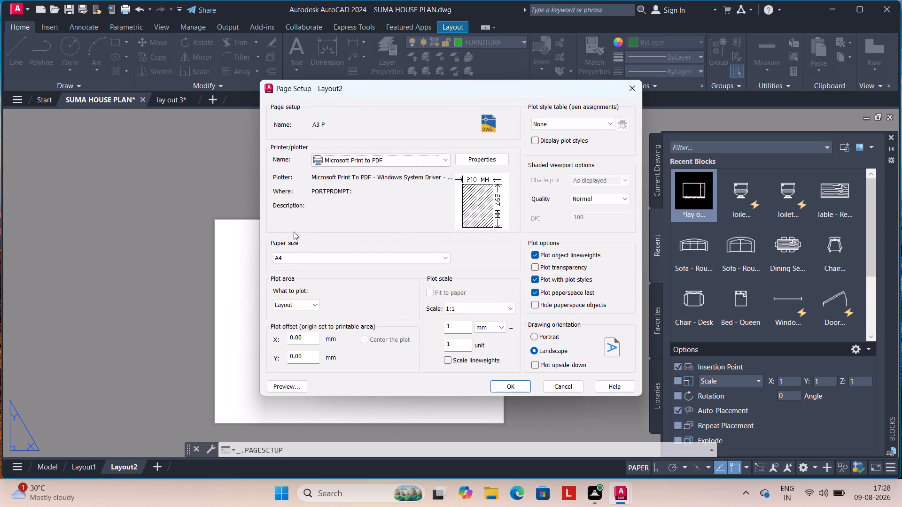
click(394, 159)
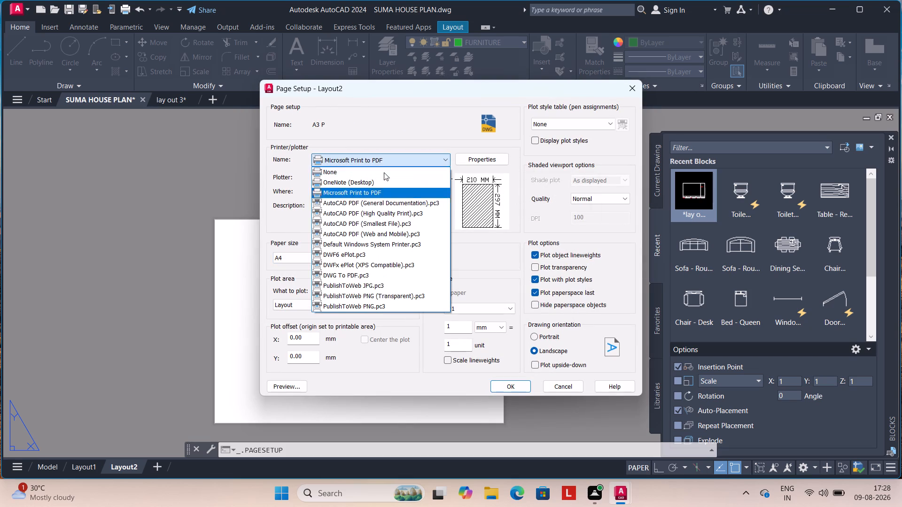
click(351, 277)
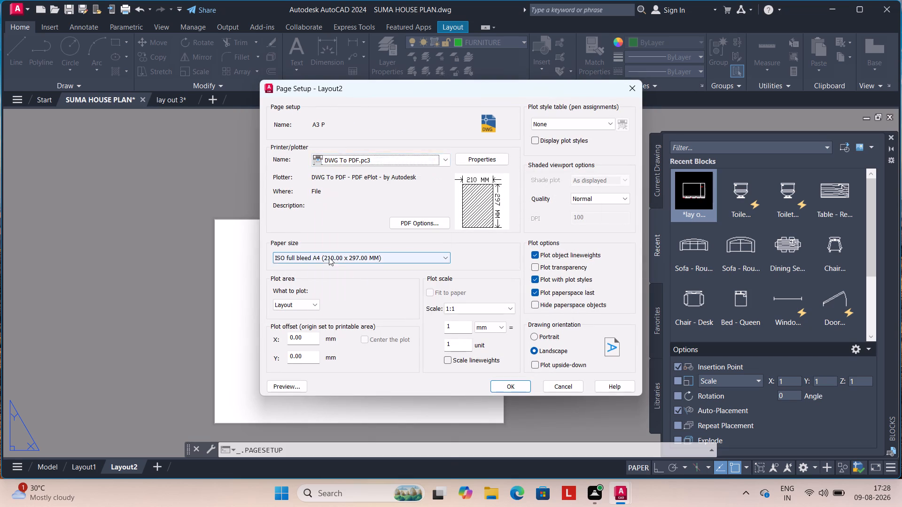
click(329, 257)
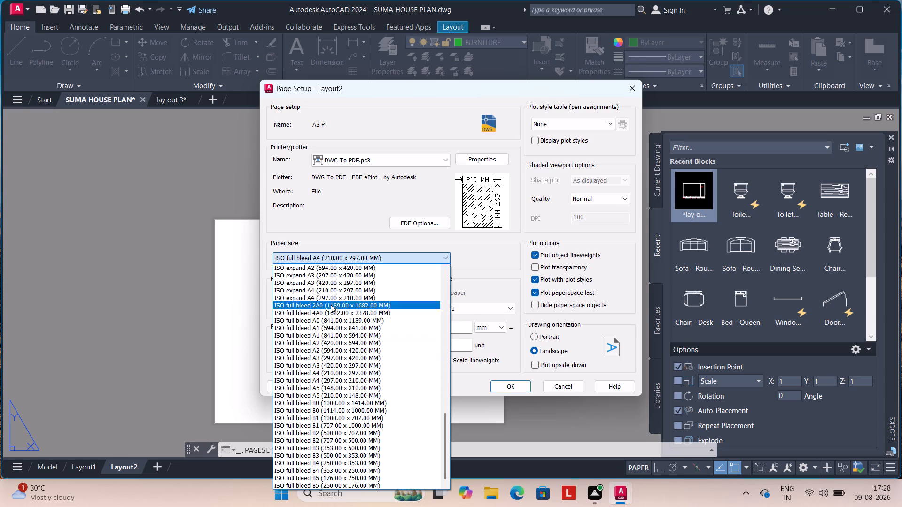
scroll(335, 301, up, 1)
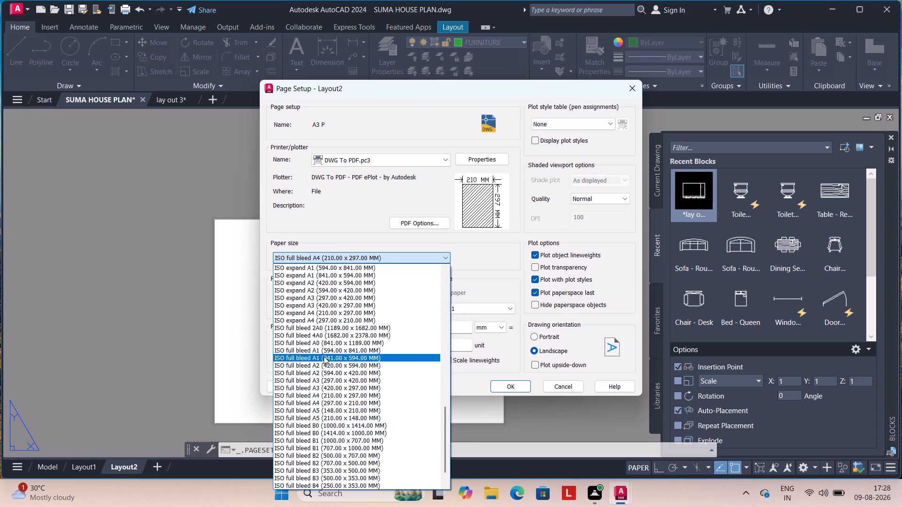
click(331, 386)
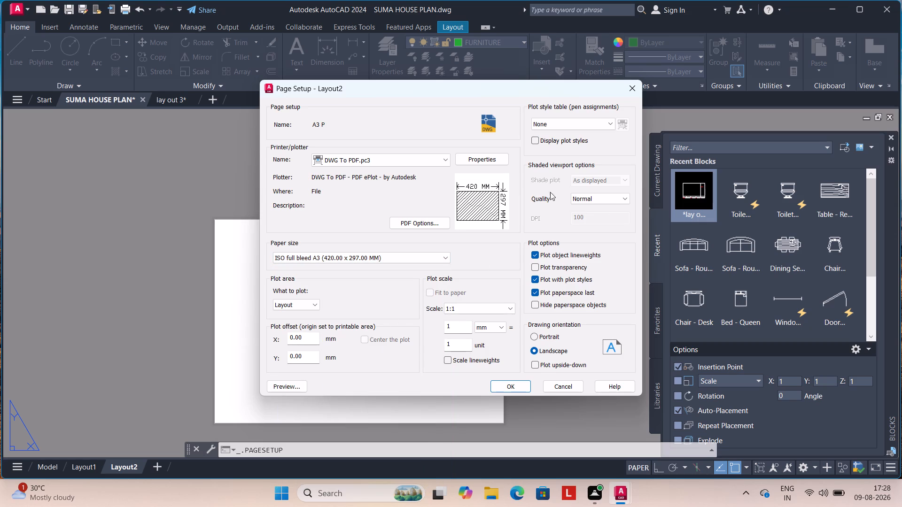
Give A3 P the acad.ctb plot style, Maximum quality and a 1:1 plot scale in inches, and save it.
click(560, 121)
click(545, 143)
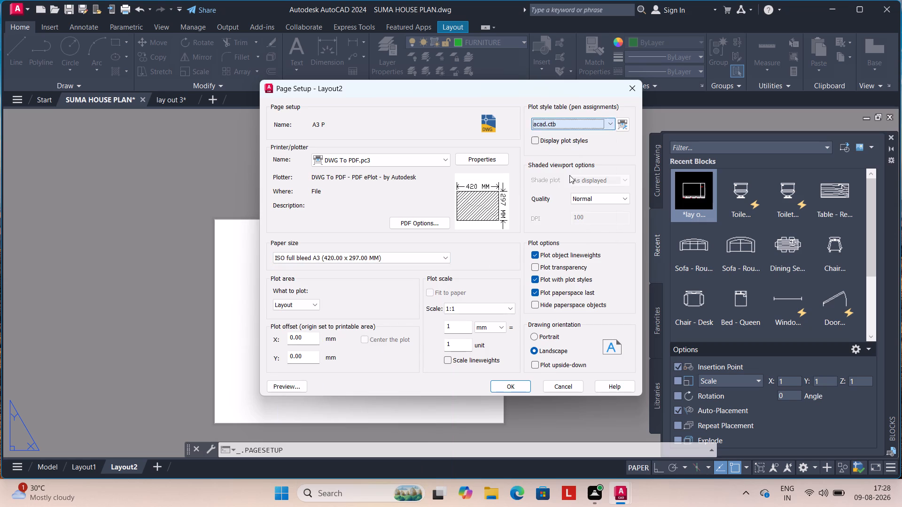
click(586, 199)
click(591, 240)
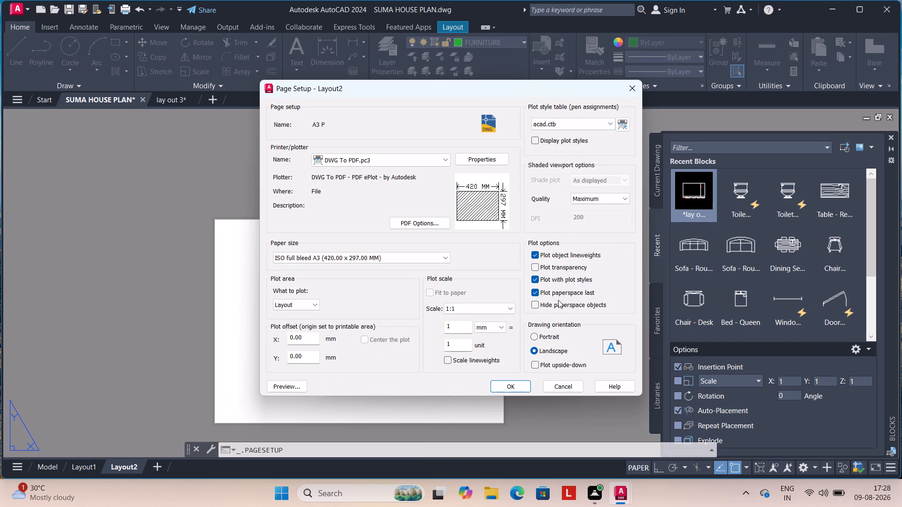
click(487, 328)
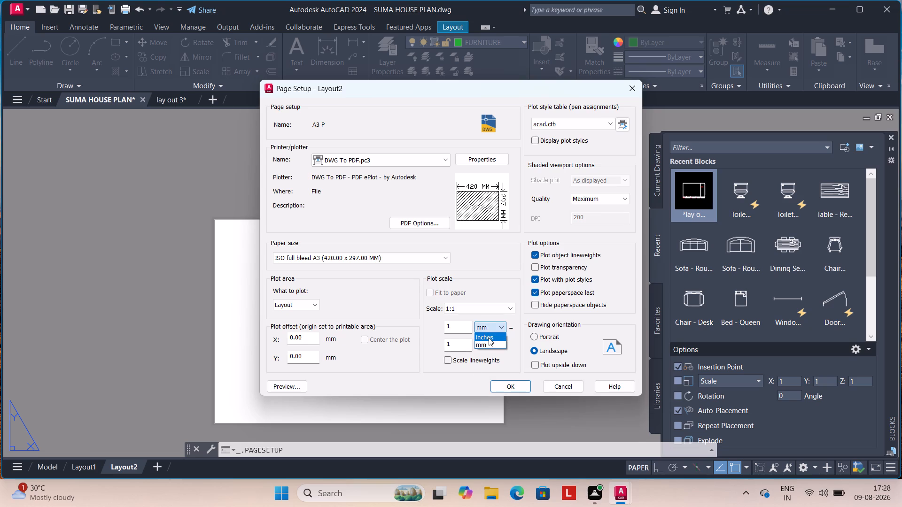
click(489, 338)
click(475, 308)
click(465, 326)
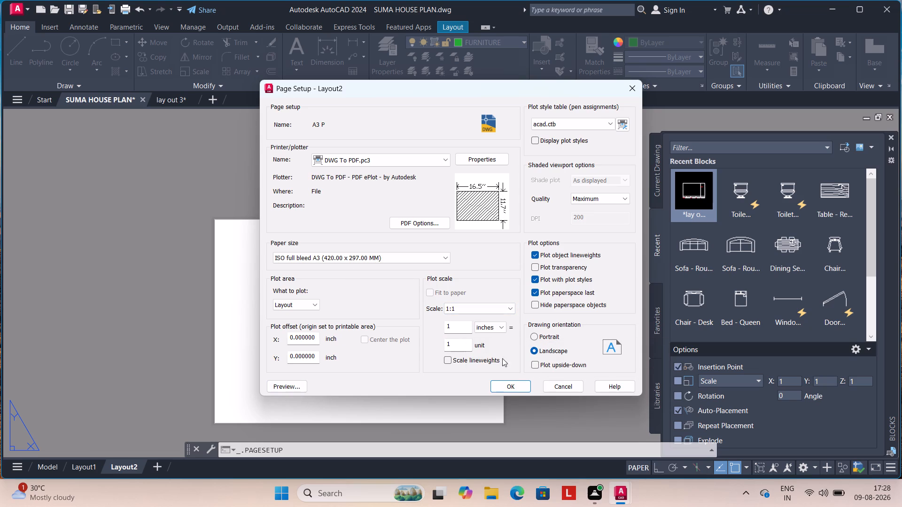
click(514, 385)
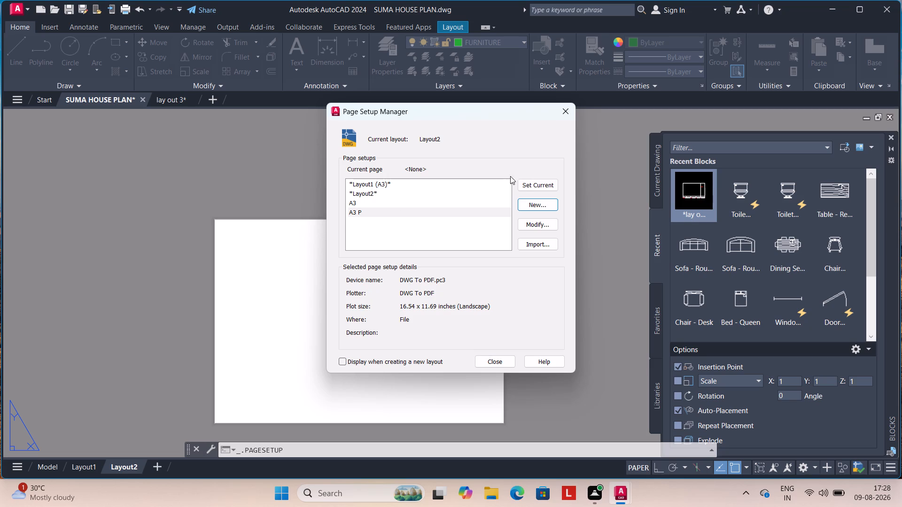
Make A3 P the current page setup for Layout2 and leave the page setup manager.
click(522, 182)
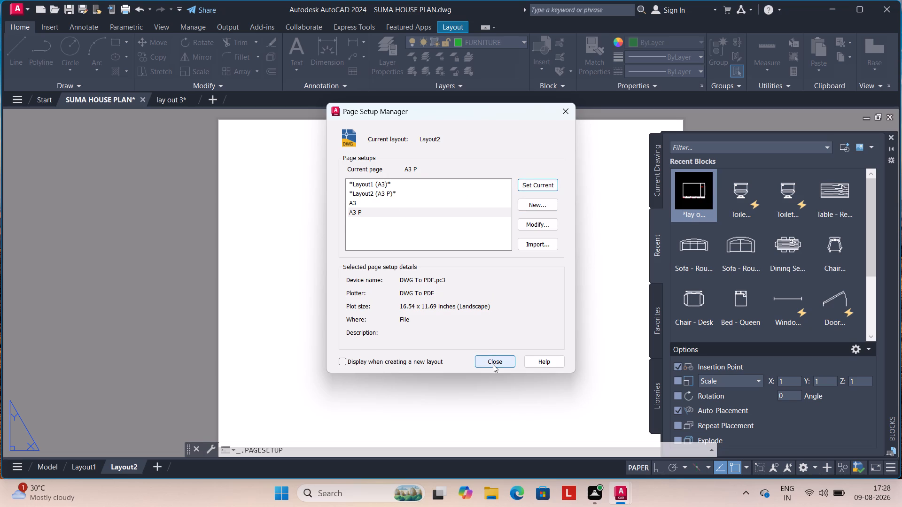
click(493, 364)
scroll(383, 327, down, 2)
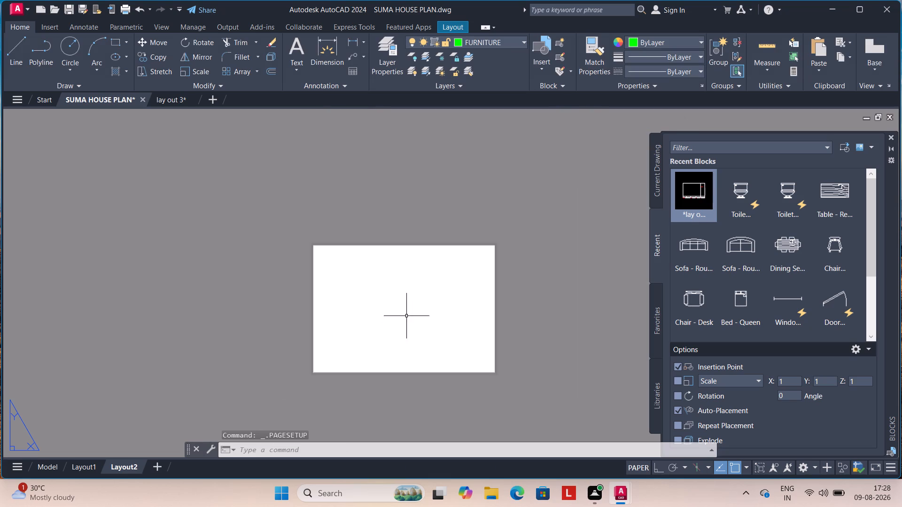
Check the width of Layout2's sheet with a linear dimension, without placing the dimension.
text(DLI)
key(space)
scroll(311, 284, up, 1)
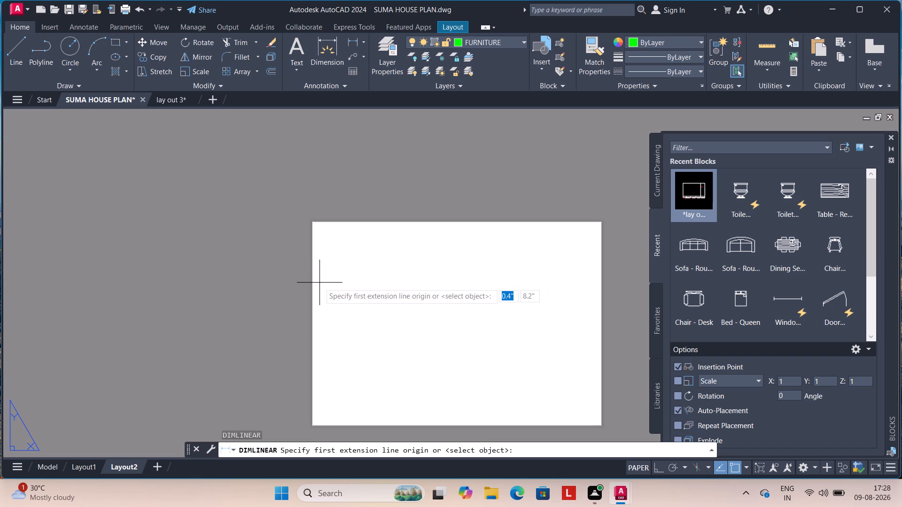
click(313, 278)
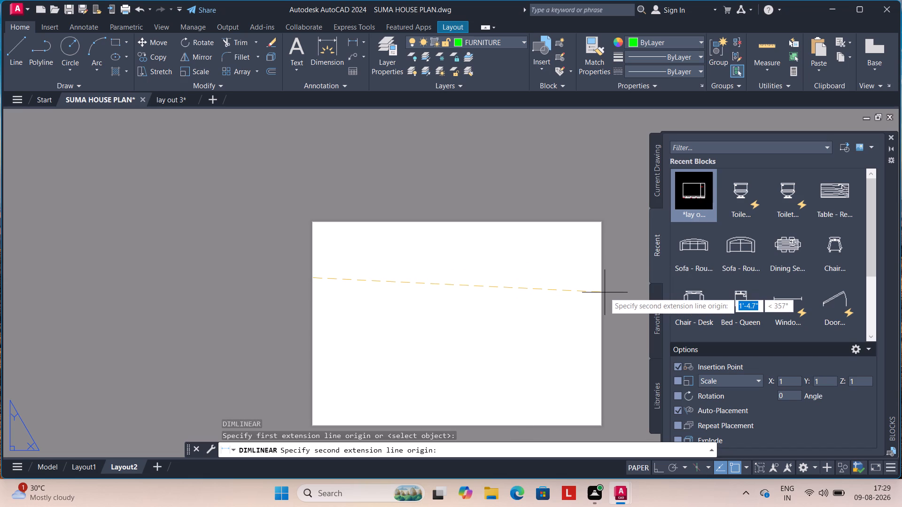
key(Escape)
key(Escape)
key(Escape)
Start inserting the saved lay out 4 title block into Layout2.
click(698, 200)
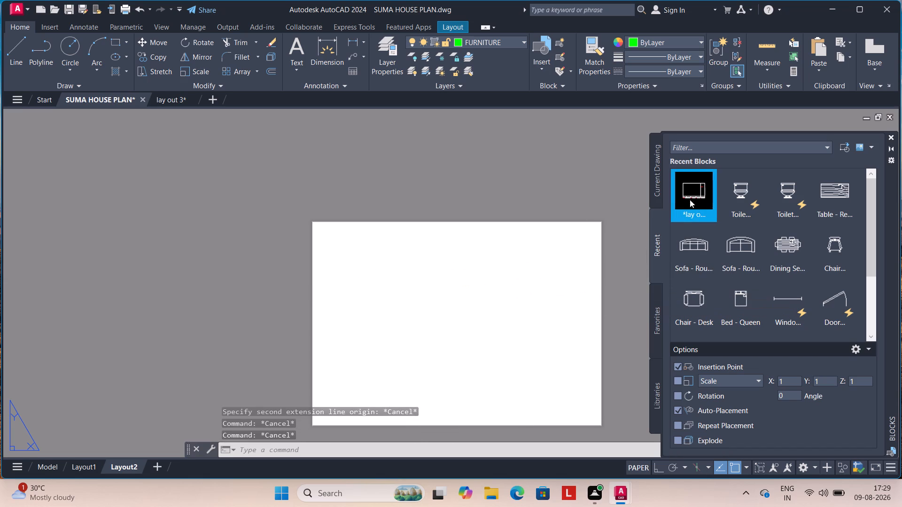
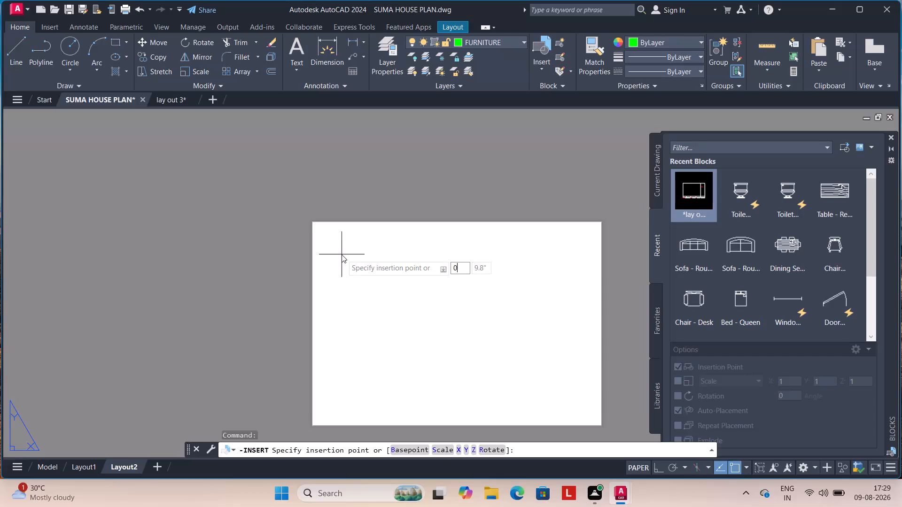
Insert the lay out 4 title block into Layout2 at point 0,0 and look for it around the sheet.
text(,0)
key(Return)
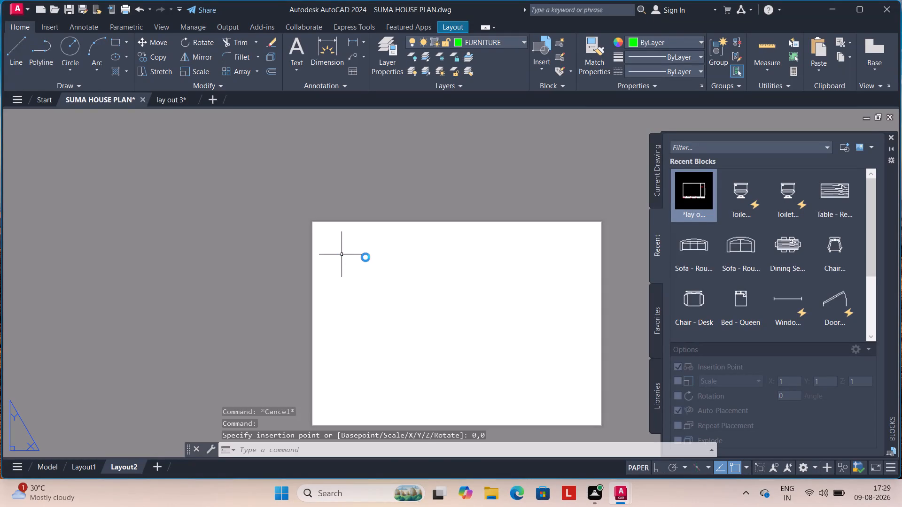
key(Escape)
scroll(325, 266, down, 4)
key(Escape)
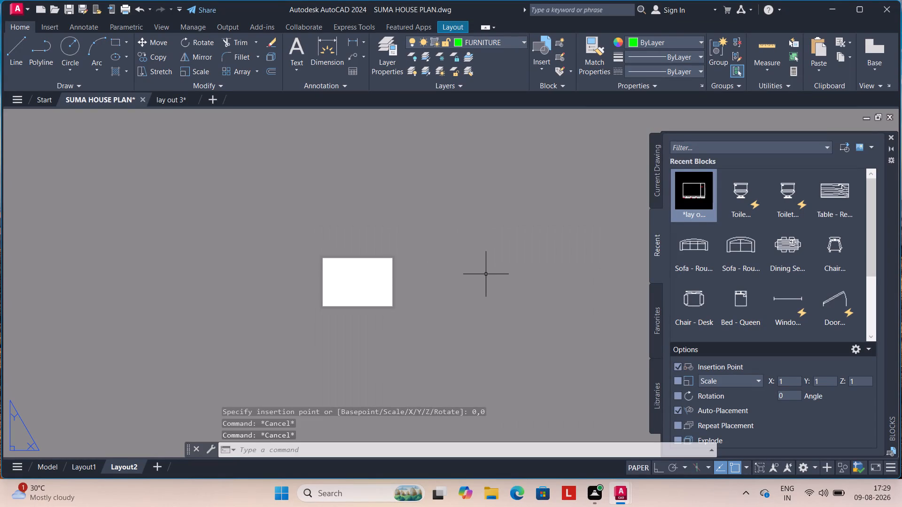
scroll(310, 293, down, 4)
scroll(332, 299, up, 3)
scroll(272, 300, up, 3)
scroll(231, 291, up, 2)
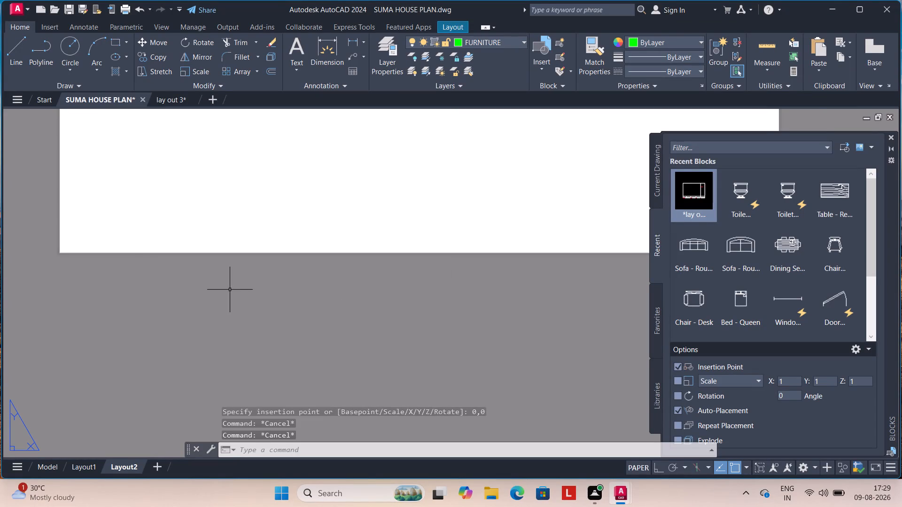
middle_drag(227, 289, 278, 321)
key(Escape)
Modify page setup A3 P so its plot scale uses millimetres, and save it.
right_click(123, 471)
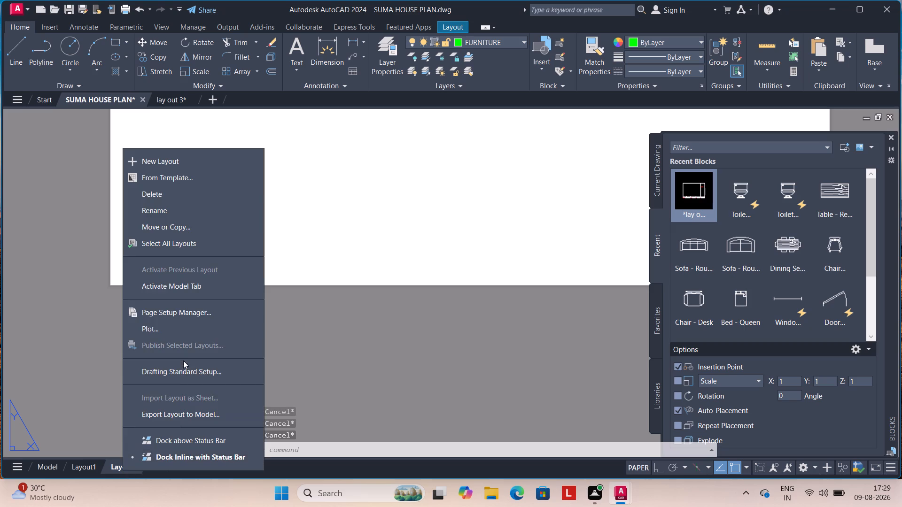
click(193, 311)
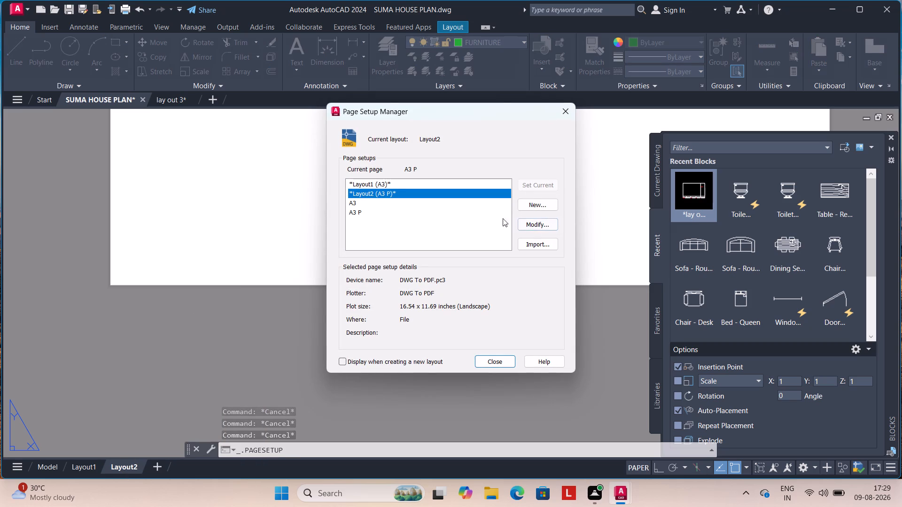
click(357, 213)
click(528, 222)
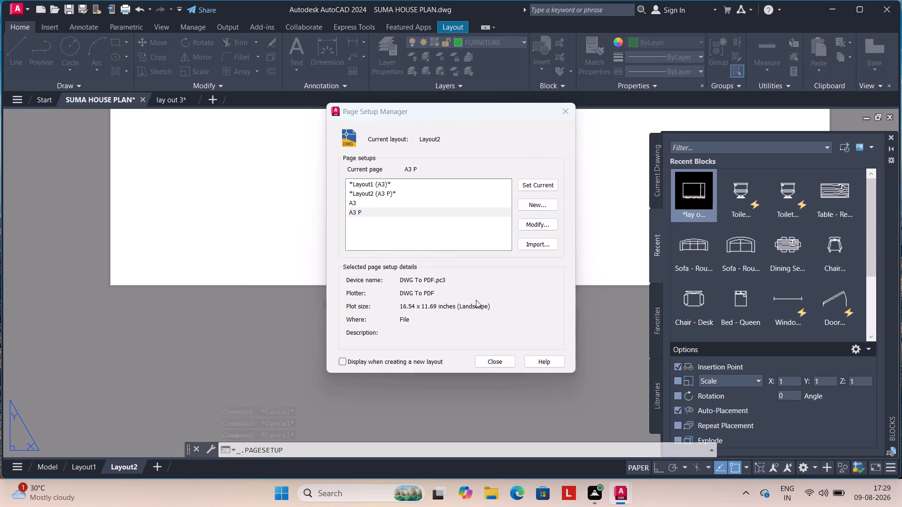
click(485, 328)
click(490, 347)
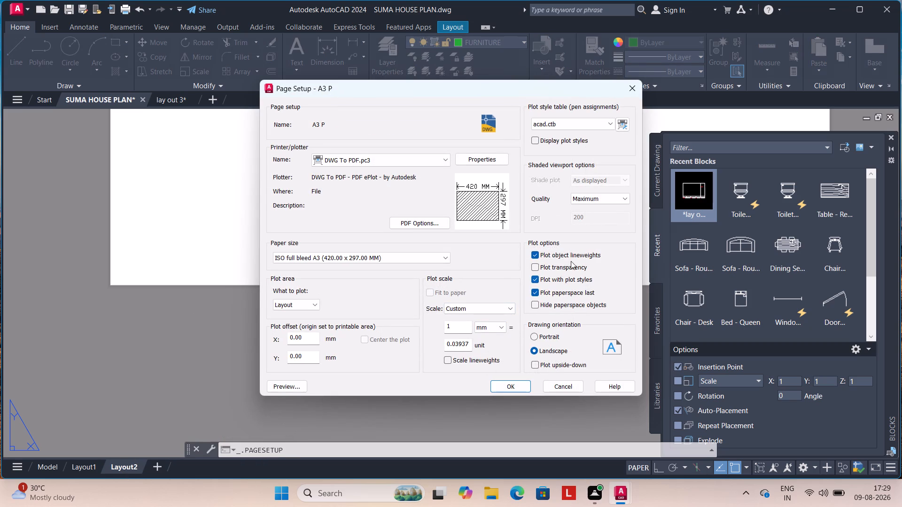
click(504, 384)
Make the modified A3 P the current page setup for Layout2 and leave the page setup manager.
click(495, 284)
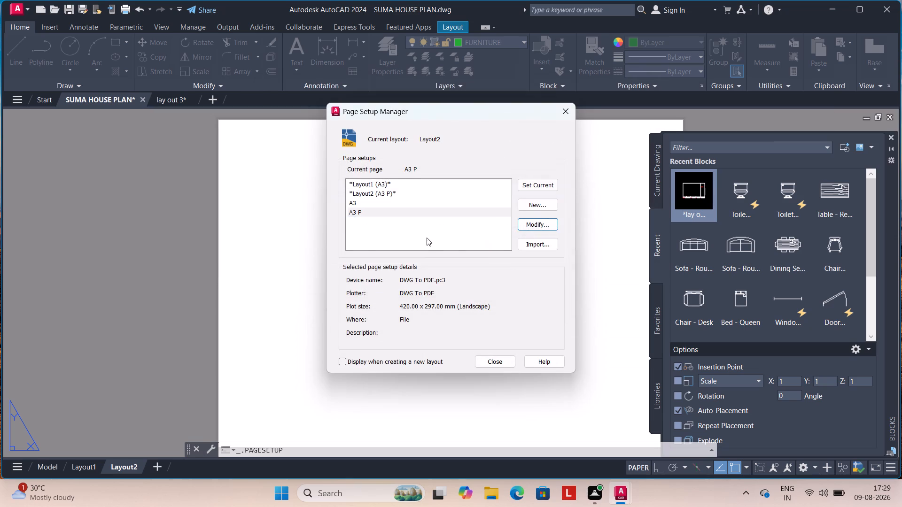
click(535, 185)
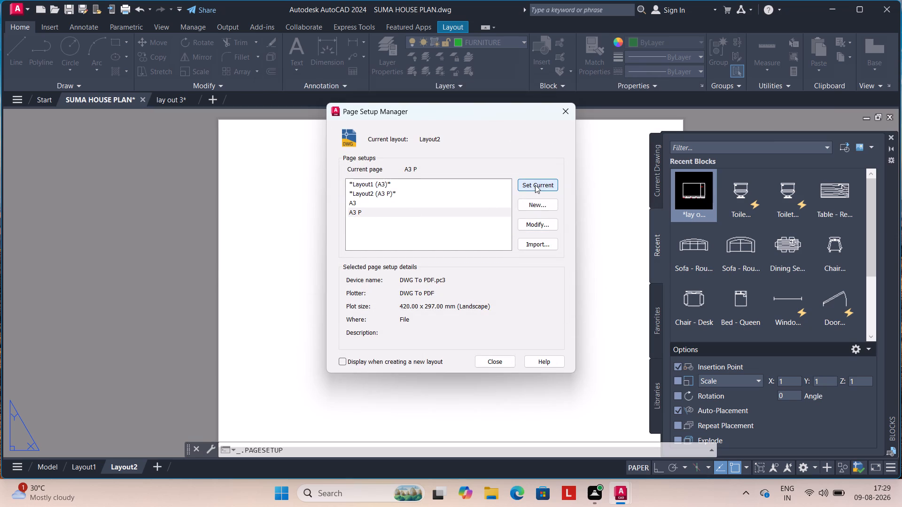
click(499, 359)
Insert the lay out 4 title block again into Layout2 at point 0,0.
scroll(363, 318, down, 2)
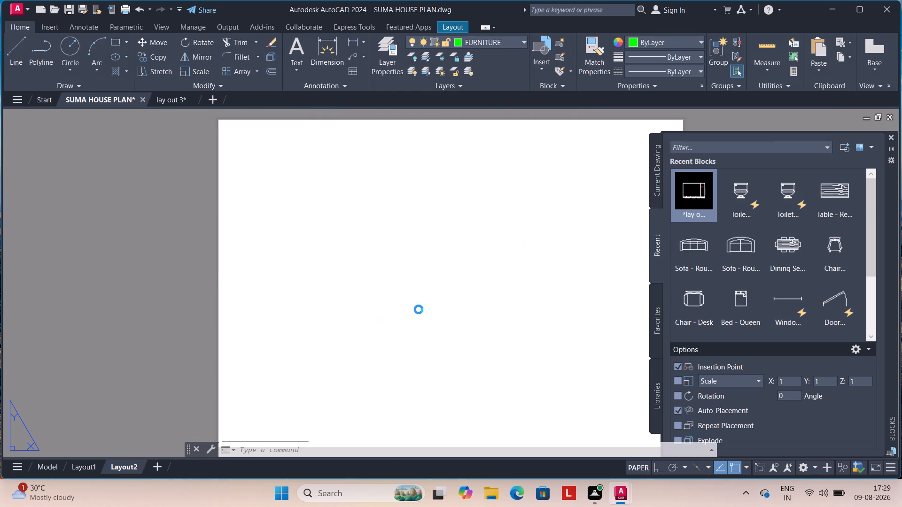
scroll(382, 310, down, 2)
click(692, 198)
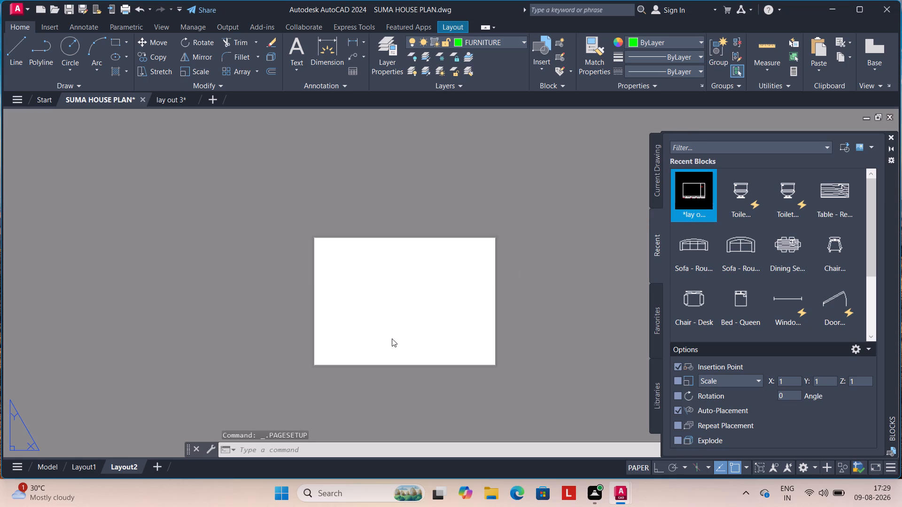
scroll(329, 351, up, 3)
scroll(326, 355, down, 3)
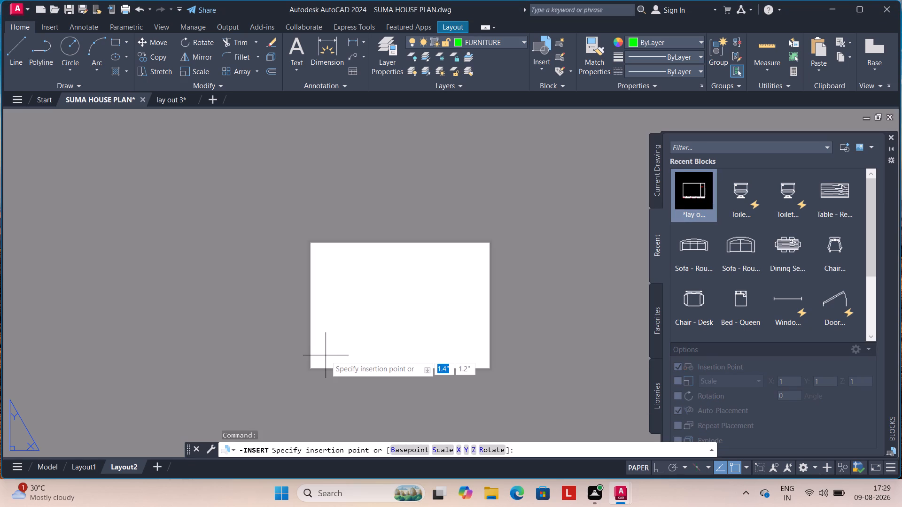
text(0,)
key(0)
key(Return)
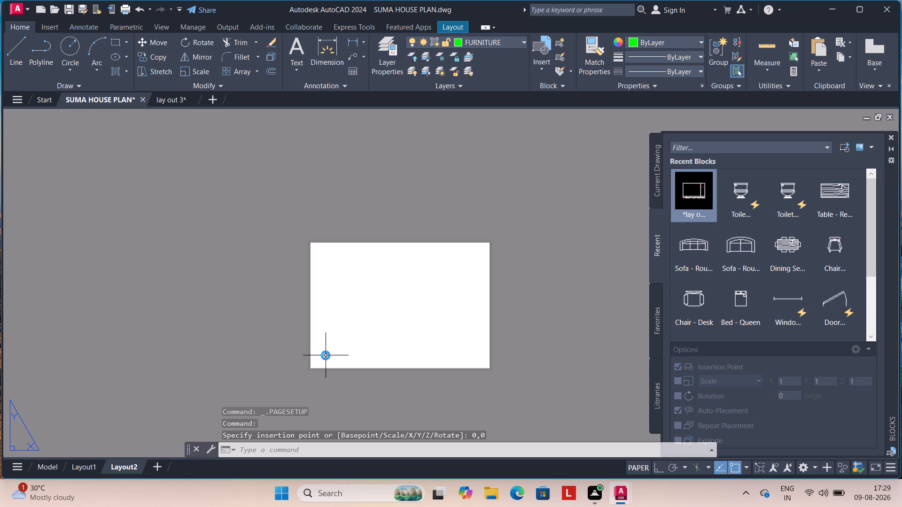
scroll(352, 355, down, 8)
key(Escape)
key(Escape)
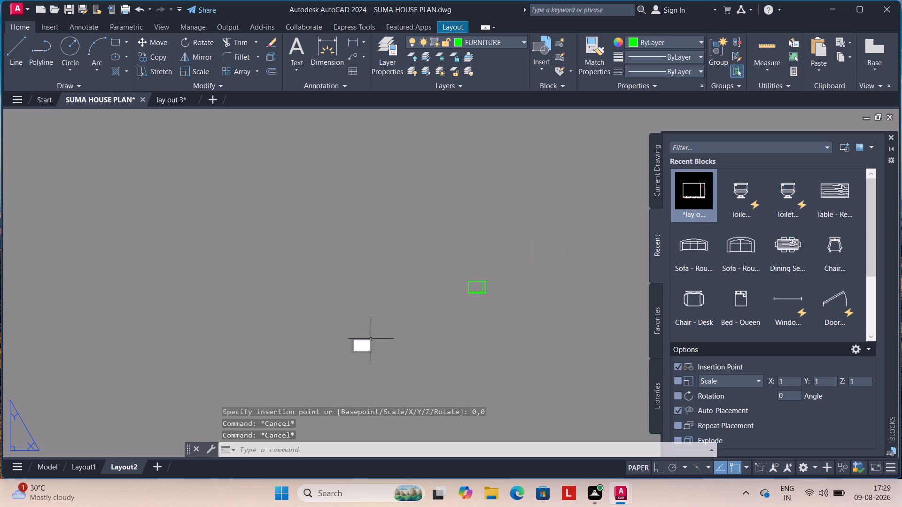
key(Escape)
Examine the whole of Layout2 to see where the inserted title blocks lie relative to the sheet.
scroll(387, 334, down, 3)
scroll(386, 338, up, 8)
middle_drag(231, 356, 435, 278)
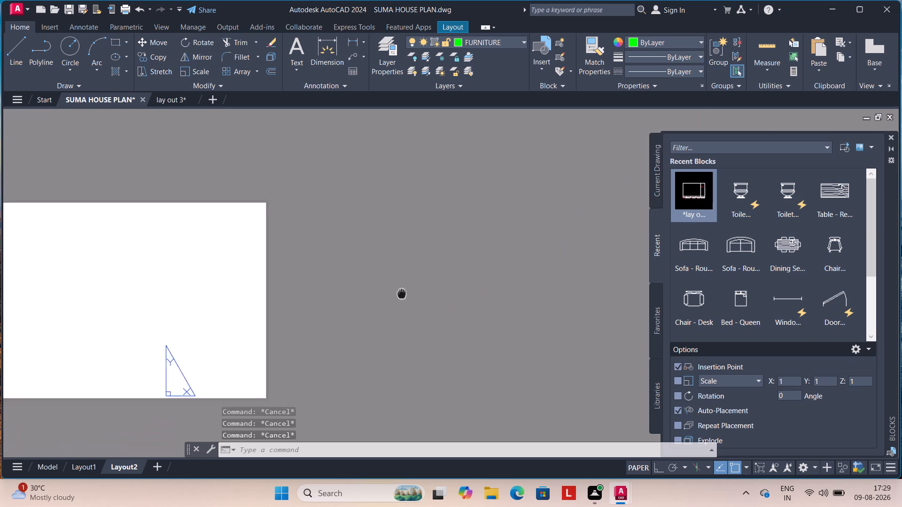
middle_drag(435, 278, 615, 226)
scroll(194, 310, up, 4)
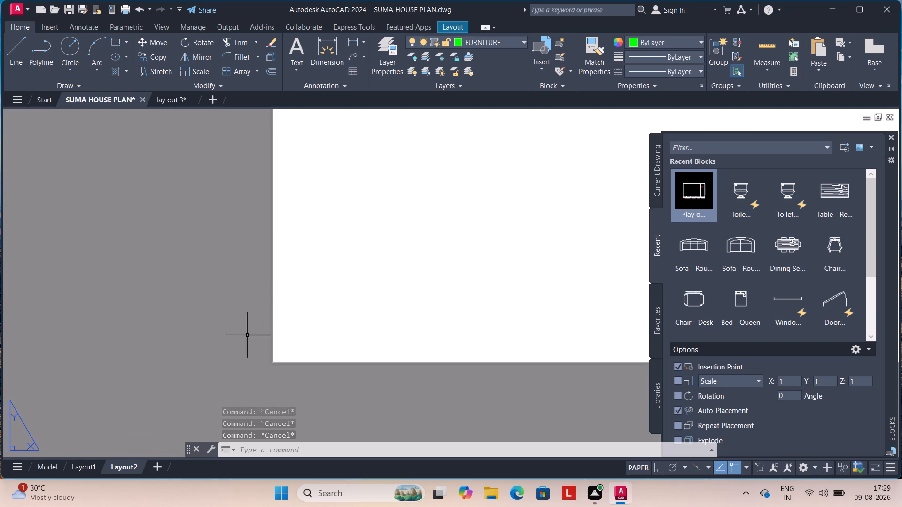
scroll(286, 356, up, 4)
scroll(265, 353, down, 17)
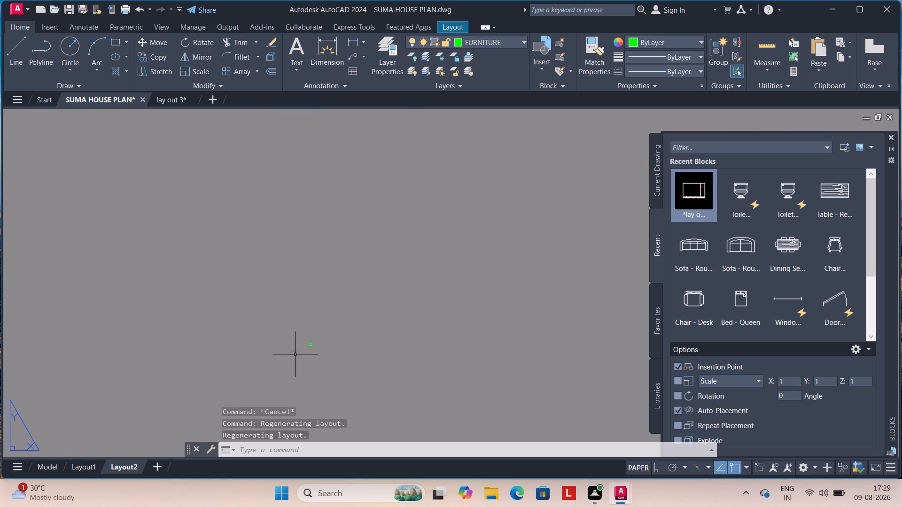
scroll(300, 353, down, 3)
scroll(301, 353, up, 4)
text(Z A)
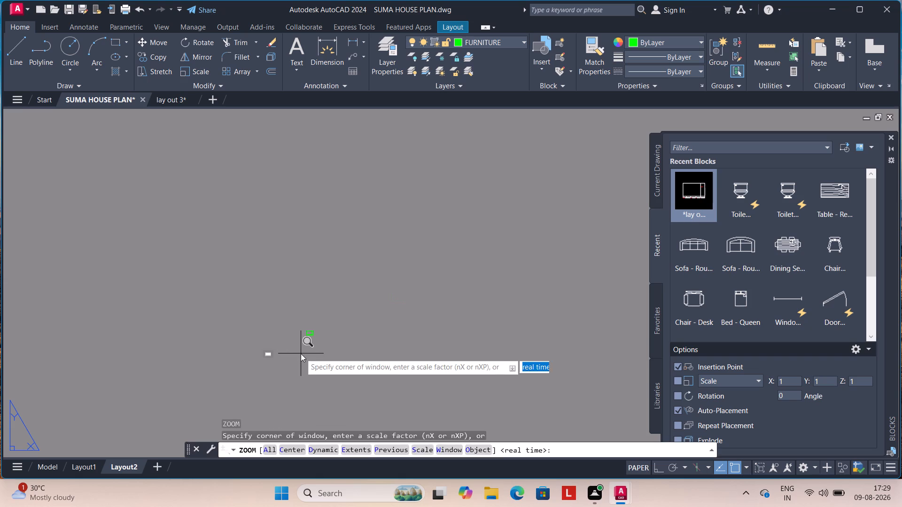
key(space)
middle_drag(254, 367, 316, 312)
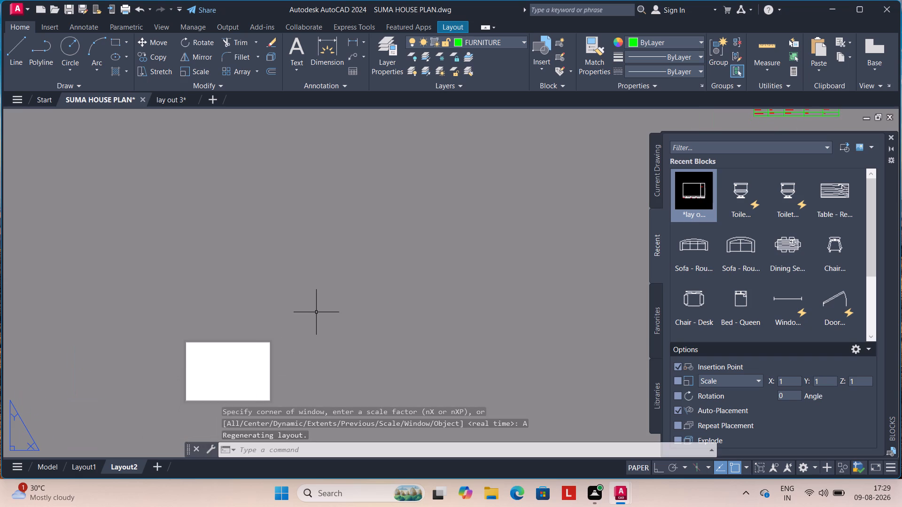
key(ctrl+a)
scroll(337, 310, down, 3)
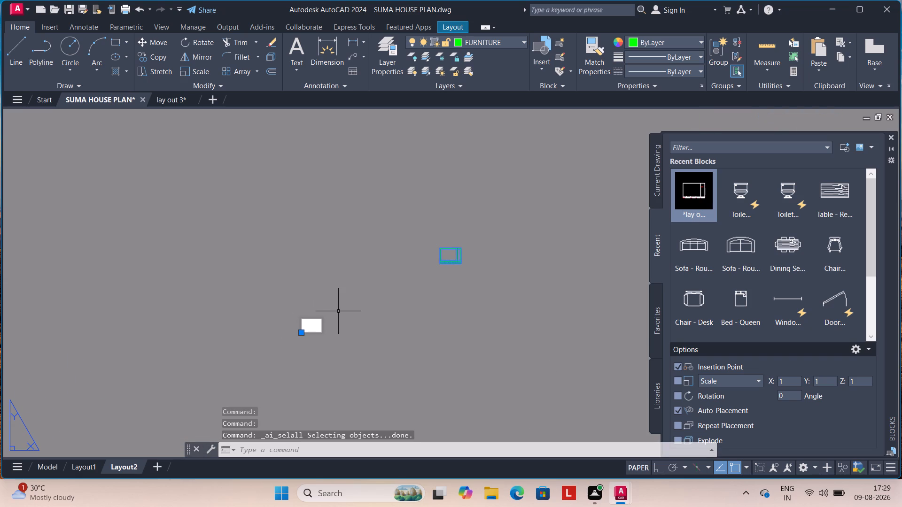
scroll(494, 250, up, 2)
key(Escape)
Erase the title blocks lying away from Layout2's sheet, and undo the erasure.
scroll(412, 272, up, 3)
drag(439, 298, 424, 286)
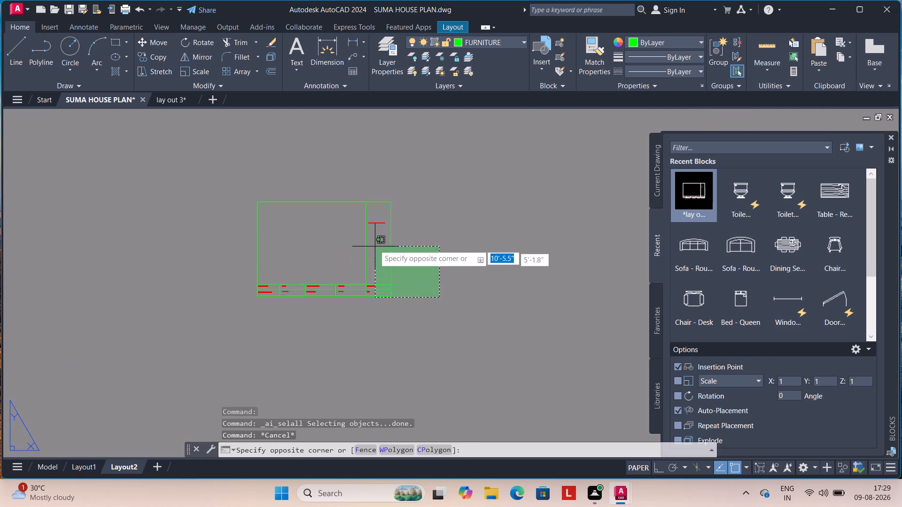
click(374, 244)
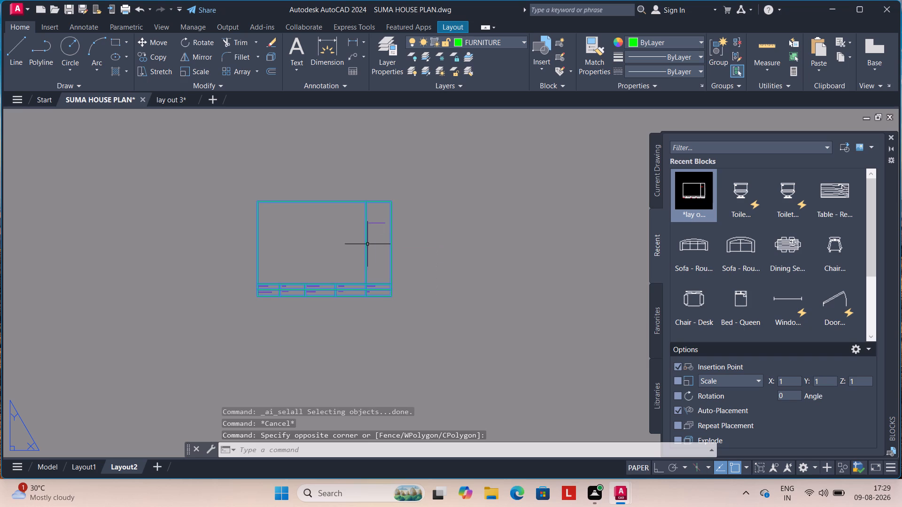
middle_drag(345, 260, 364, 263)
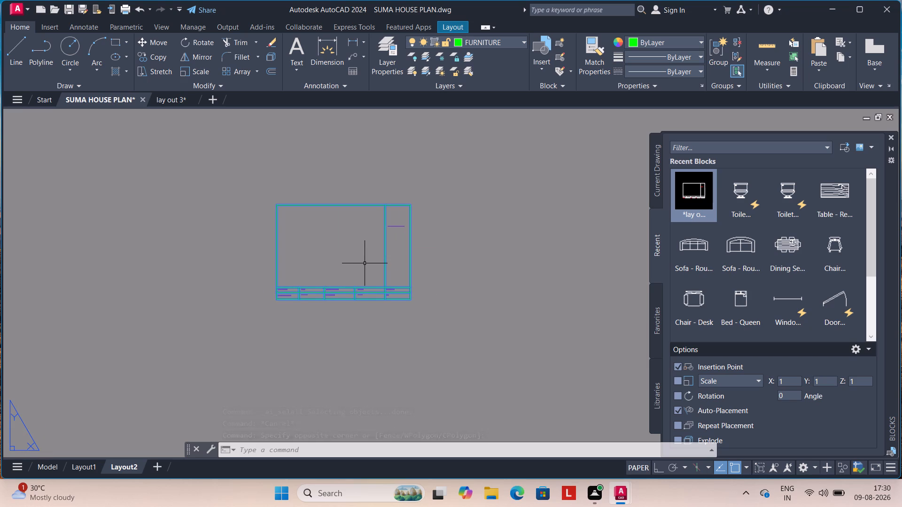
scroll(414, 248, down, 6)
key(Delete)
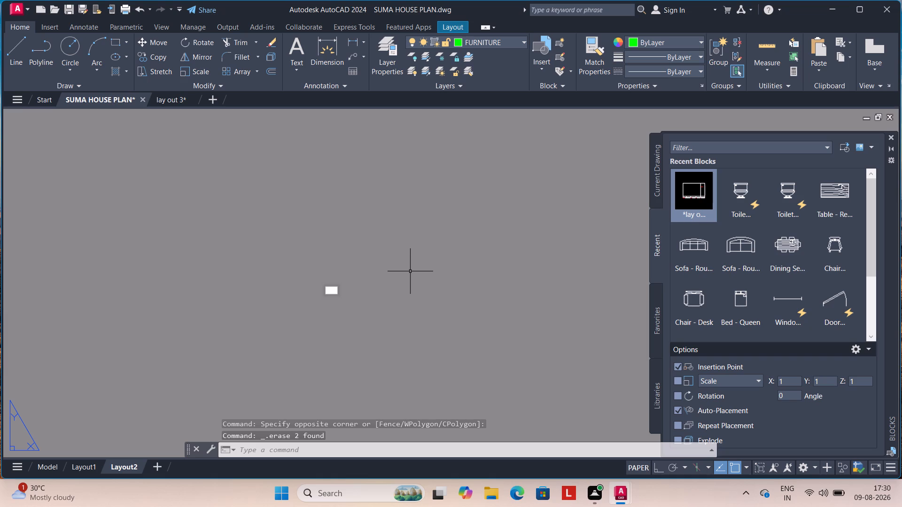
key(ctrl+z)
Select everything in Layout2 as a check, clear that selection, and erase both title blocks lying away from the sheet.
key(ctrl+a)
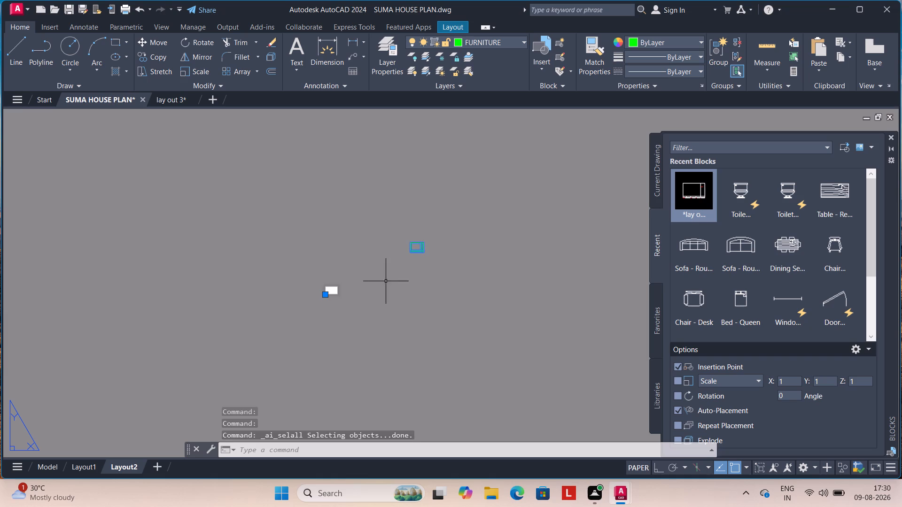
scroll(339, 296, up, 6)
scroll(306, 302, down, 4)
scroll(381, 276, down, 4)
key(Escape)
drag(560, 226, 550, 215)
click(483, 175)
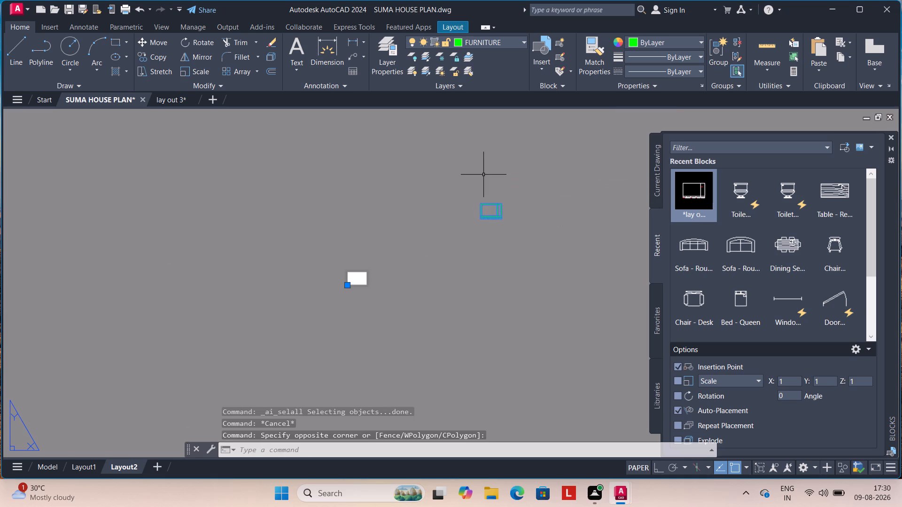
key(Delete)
Insert the lay out 4 title block into Layout2 with base point 0,0 and insertion point 0,0.
scroll(341, 322, up, 6)
middle_drag(357, 223, 449, 339)
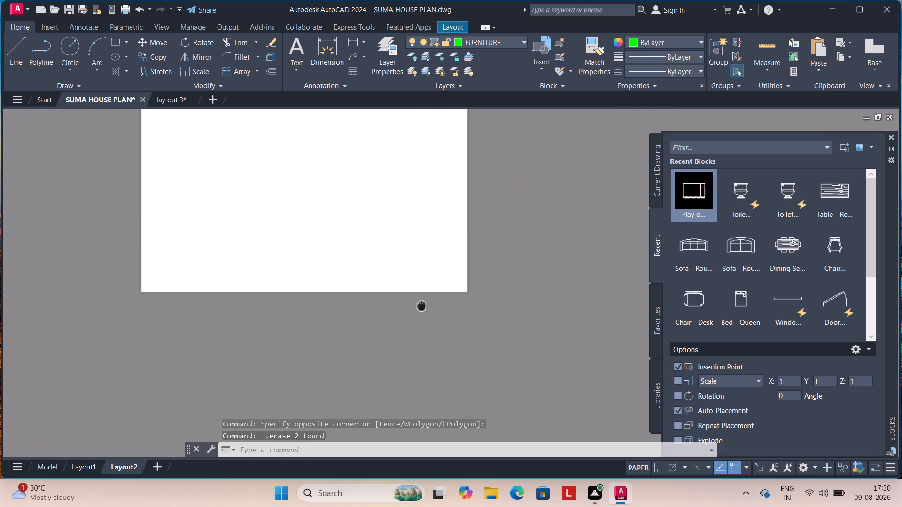
middle_drag(449, 339, 457, 337)
click(697, 191)
middle_drag(424, 238, 480, 278)
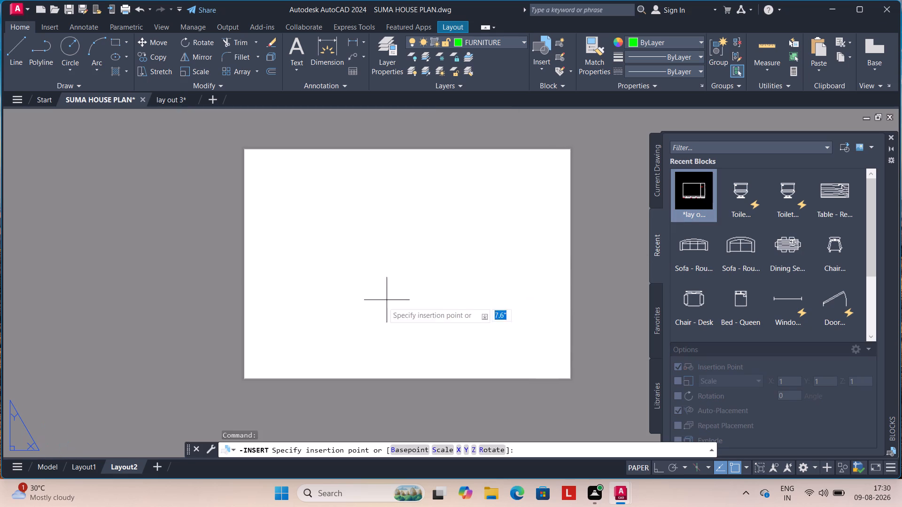
click(407, 449)
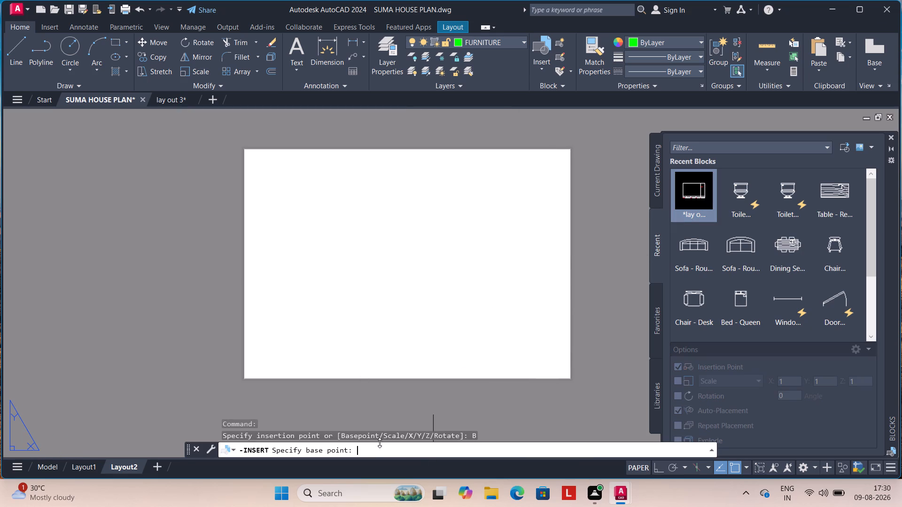
text(0,0)
key(Return)
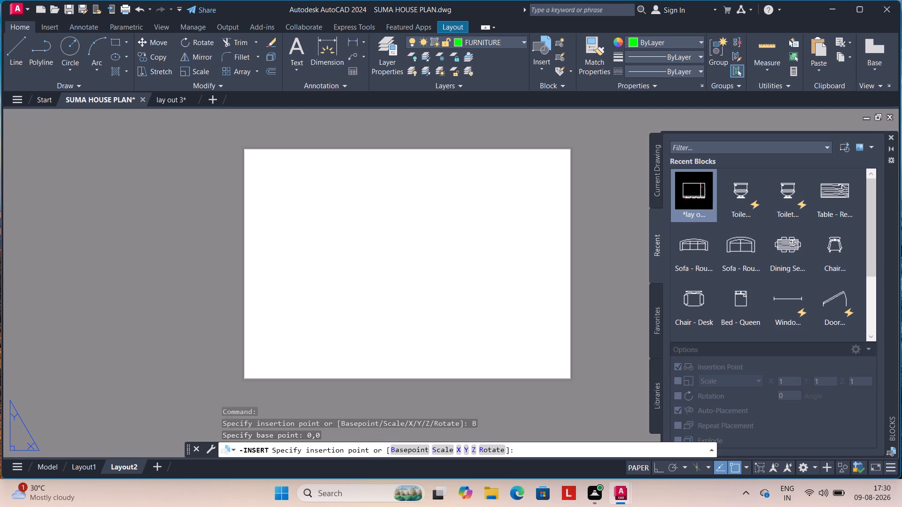
scroll(245, 393, down, 9)
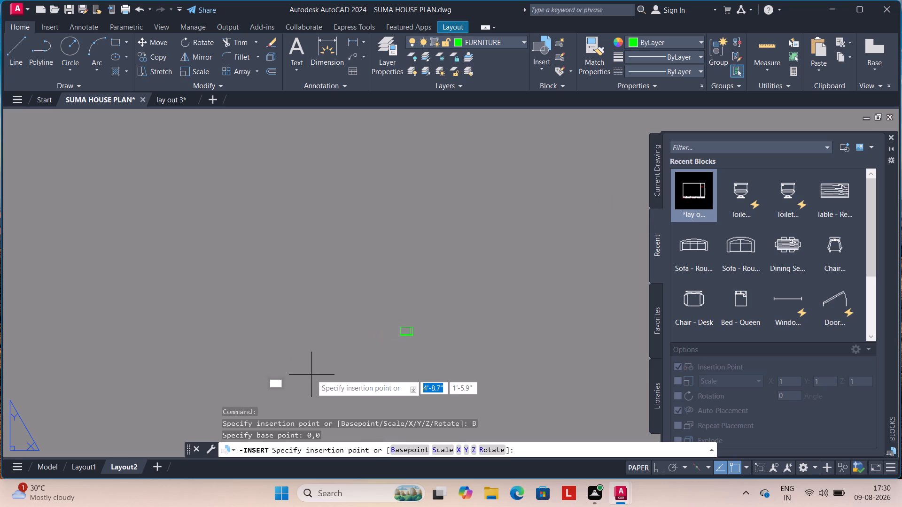
text(0,0)
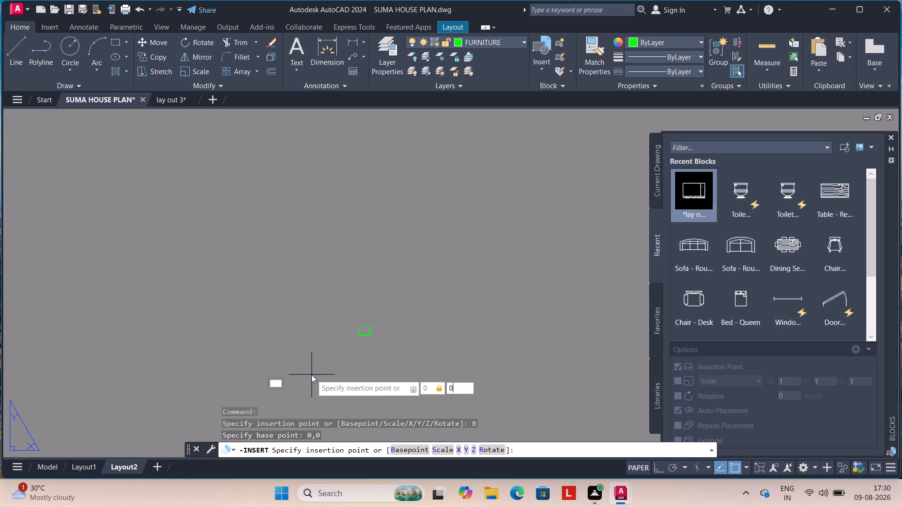
key(Return)
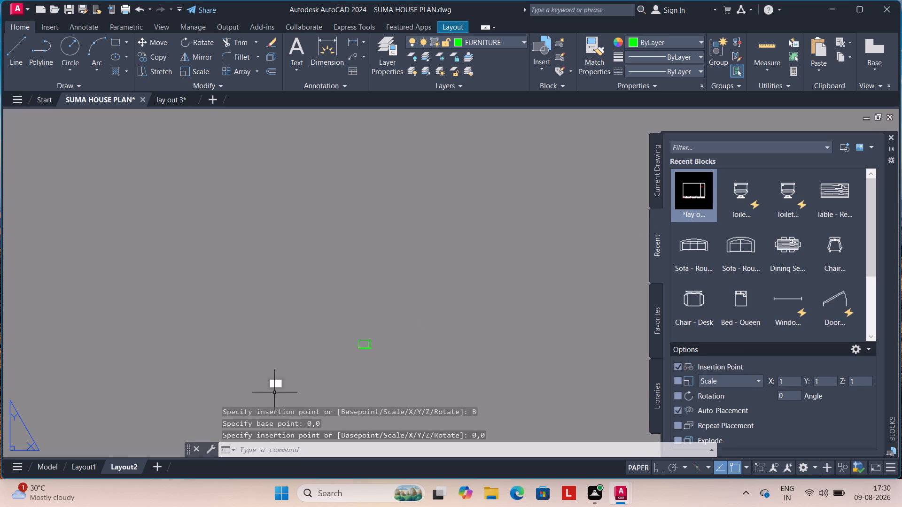
Examine Layout2 to see where the newly inserted title block lies relative to the sheet.
scroll(277, 389, up, 4)
scroll(305, 367, down, 8)
scroll(350, 362, up, 4)
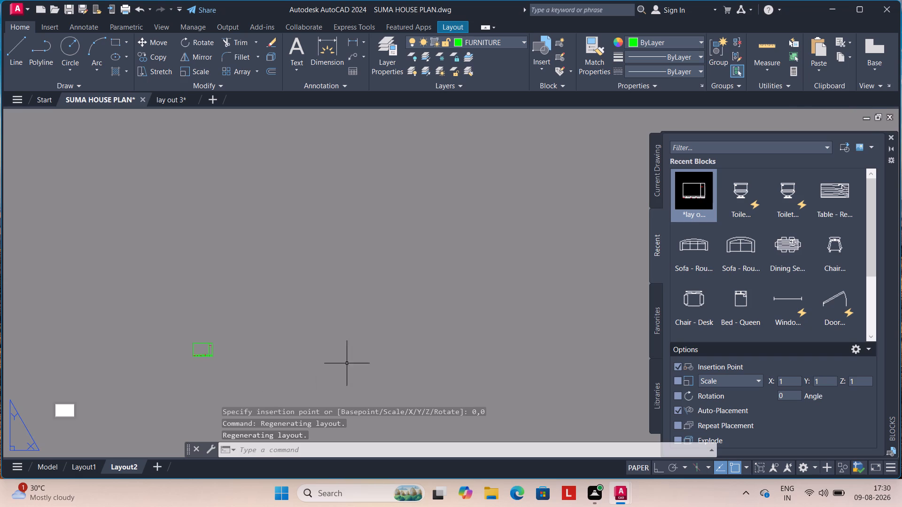
middle_drag(324, 377, 428, 318)
drag(396, 322, 353, 293)
click(294, 243)
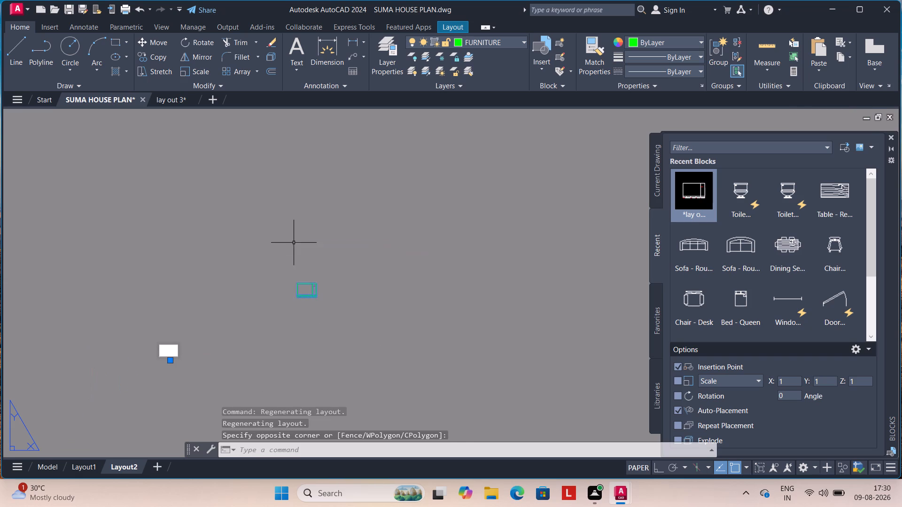
scroll(295, 290, up, 4)
key(Escape)
key(Escape)
key(Escape)
middle_drag(306, 299, 353, 272)
scroll(325, 287, down, 2)
key(Escape)
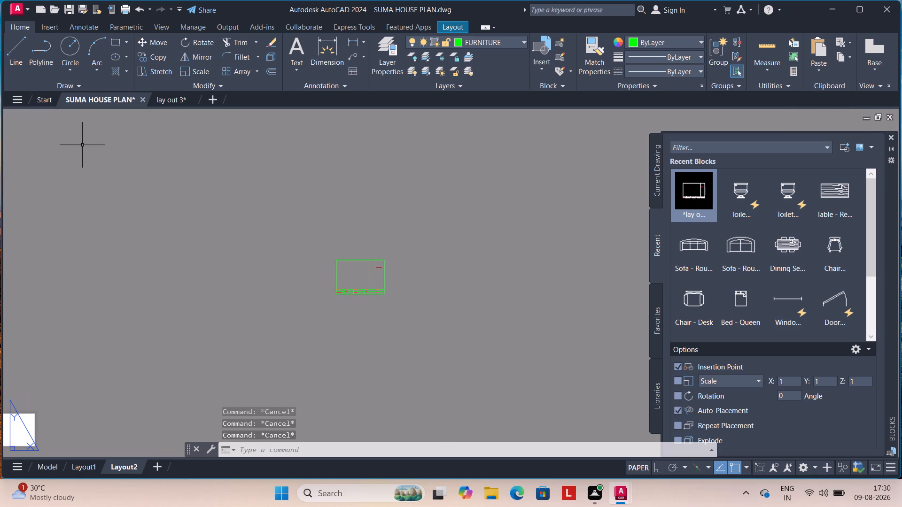
Switch to the lay out 3 drawing and examine where its title block lies relative to the origin.
click(164, 97)
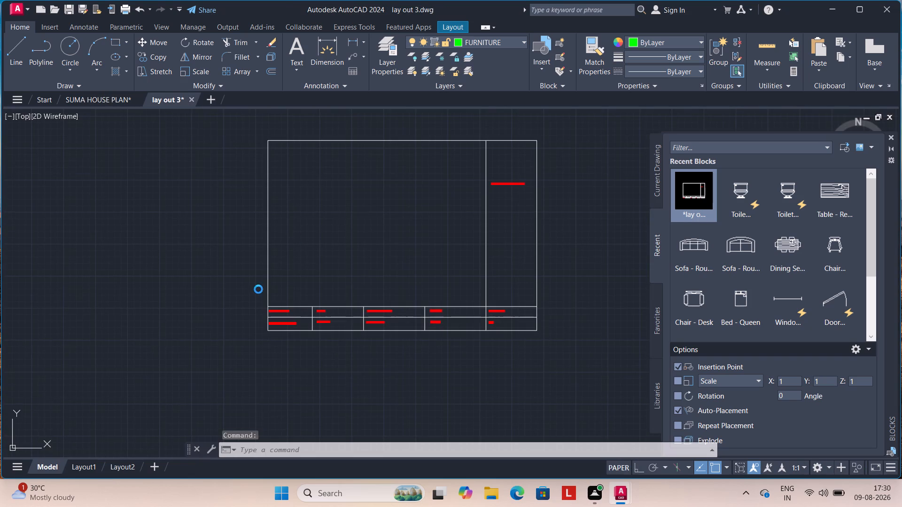
scroll(321, 278, down, 2)
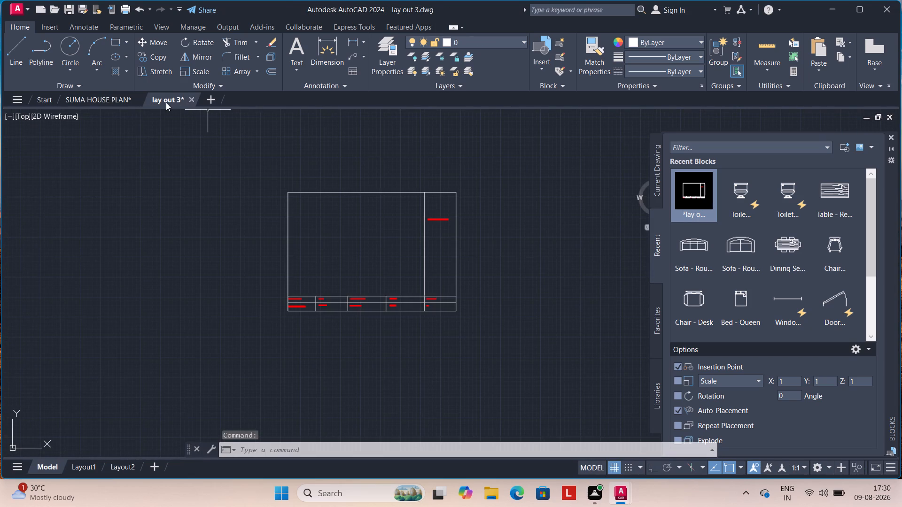
middle_drag(324, 228, 381, 237)
scroll(381, 237, down, 2)
scroll(429, 290, down, 2)
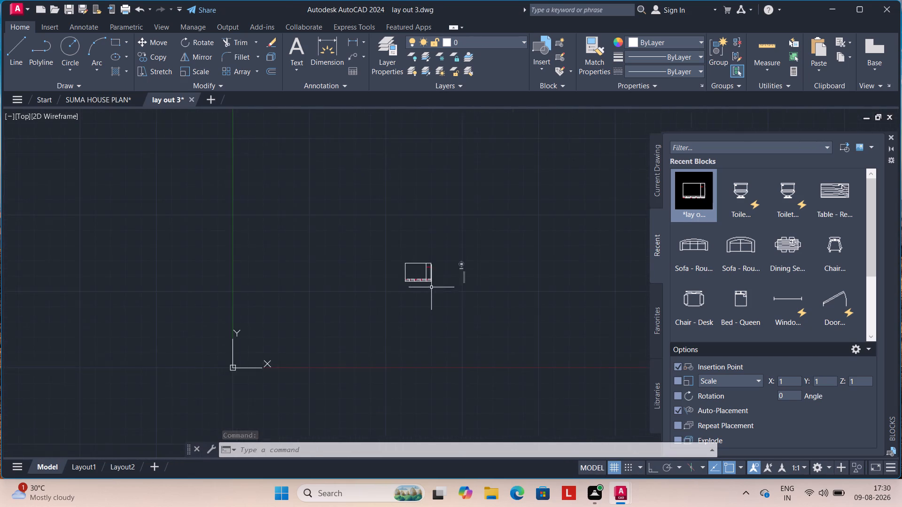
scroll(431, 287, down, 4)
scroll(437, 291, up, 4)
scroll(387, 282, up, 1)
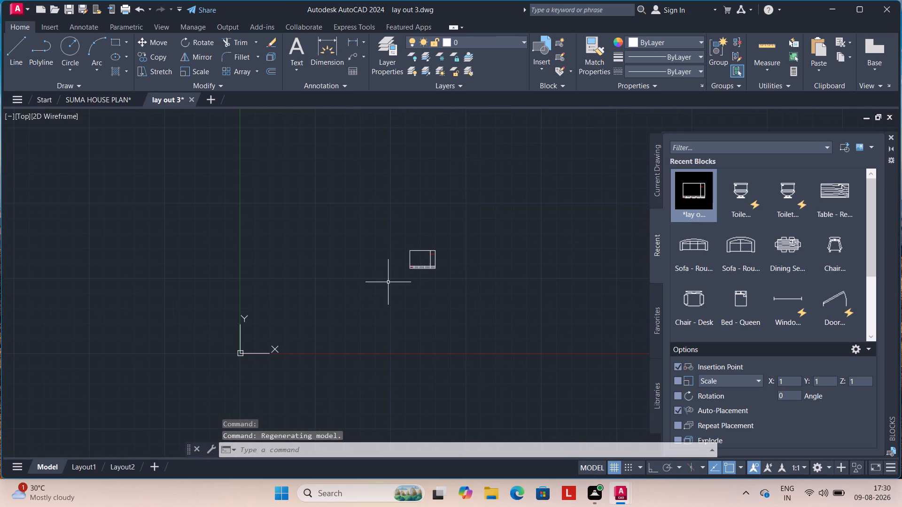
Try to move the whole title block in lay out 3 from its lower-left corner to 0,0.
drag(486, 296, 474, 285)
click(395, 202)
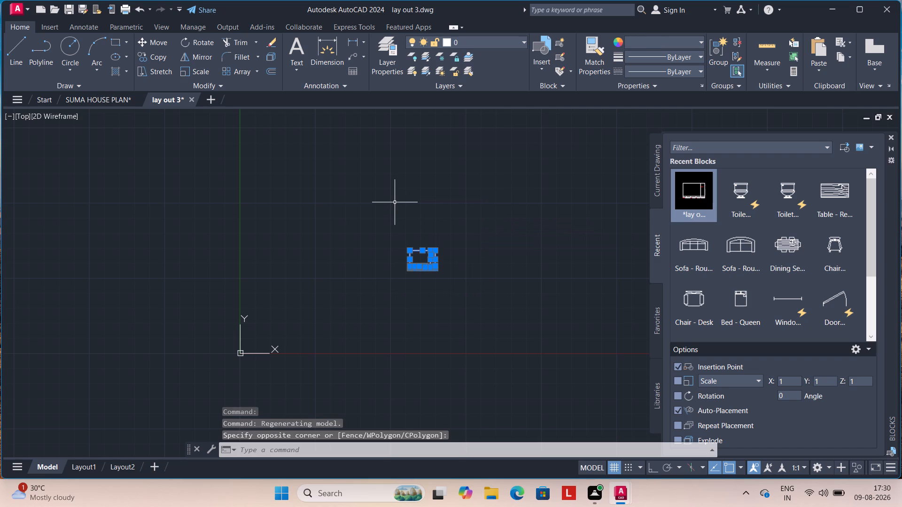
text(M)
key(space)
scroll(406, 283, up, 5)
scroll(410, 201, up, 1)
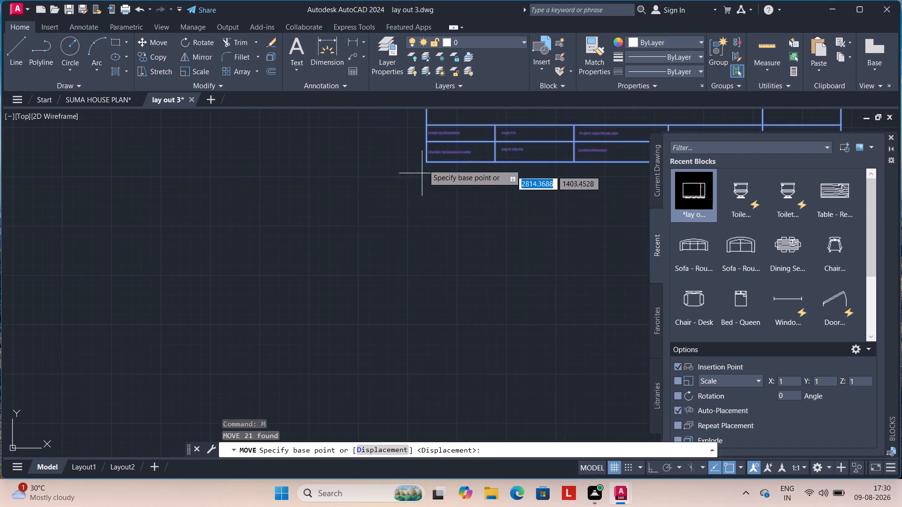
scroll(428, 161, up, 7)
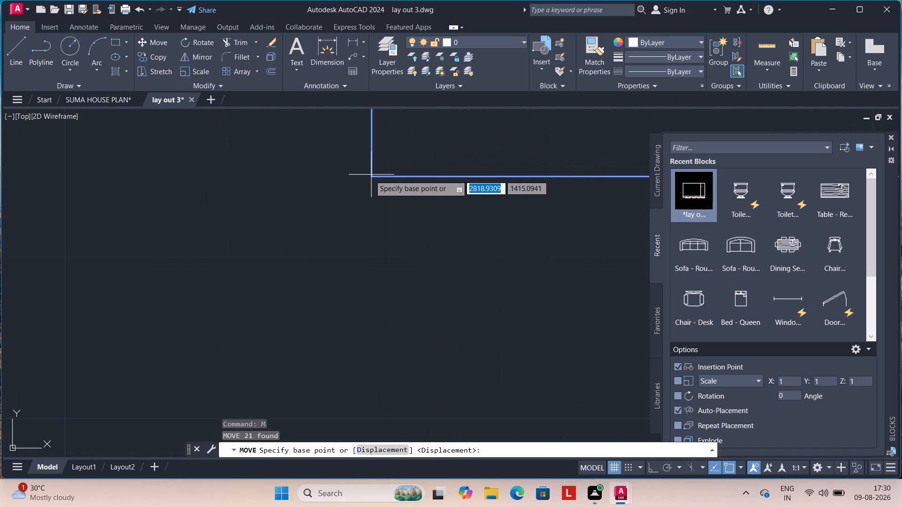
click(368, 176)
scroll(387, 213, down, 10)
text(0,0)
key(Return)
Examine where the title block sits relative to the origin after the move.
scroll(298, 284, down, 2)
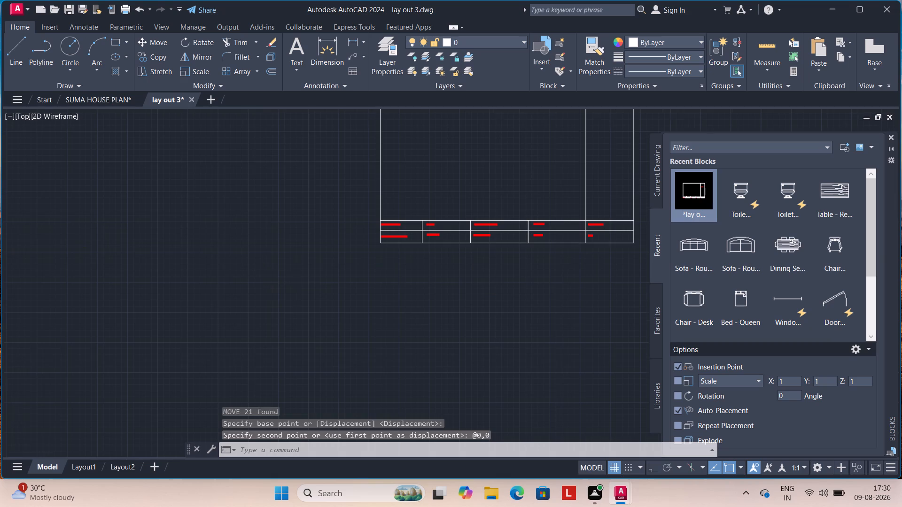
scroll(298, 285, down, 6)
scroll(313, 278, up, 2)
drag(376, 302, 371, 295)
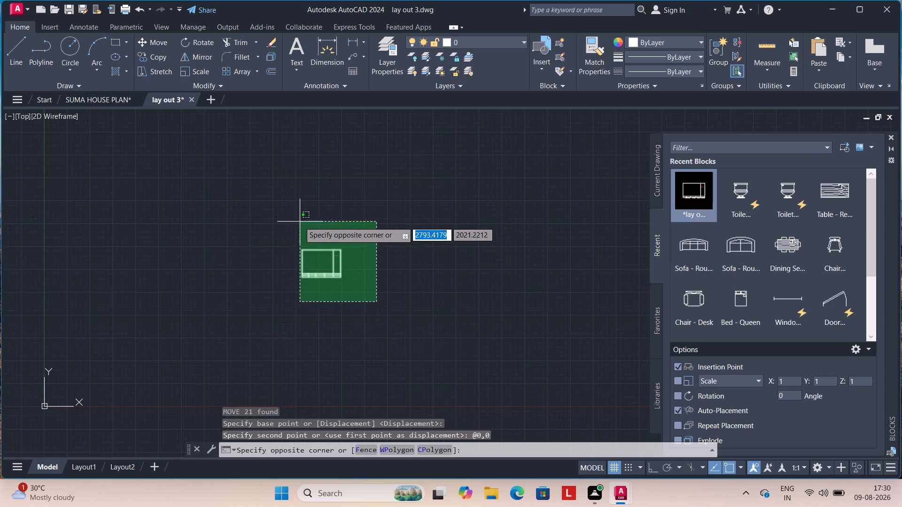
click(328, 313)
middle_drag(276, 332, 455, 244)
key(Escape)
key(Escape)
middle_drag(381, 267, 390, 267)
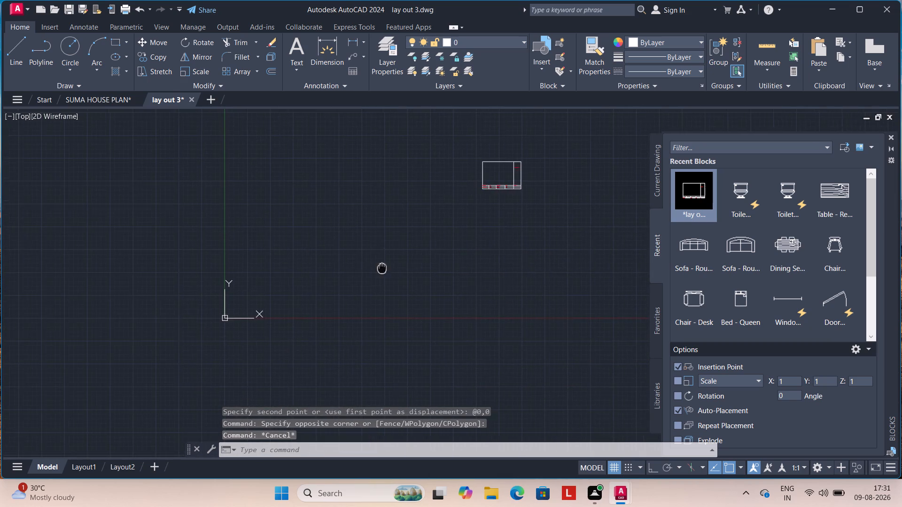
middle_drag(390, 267, 402, 265)
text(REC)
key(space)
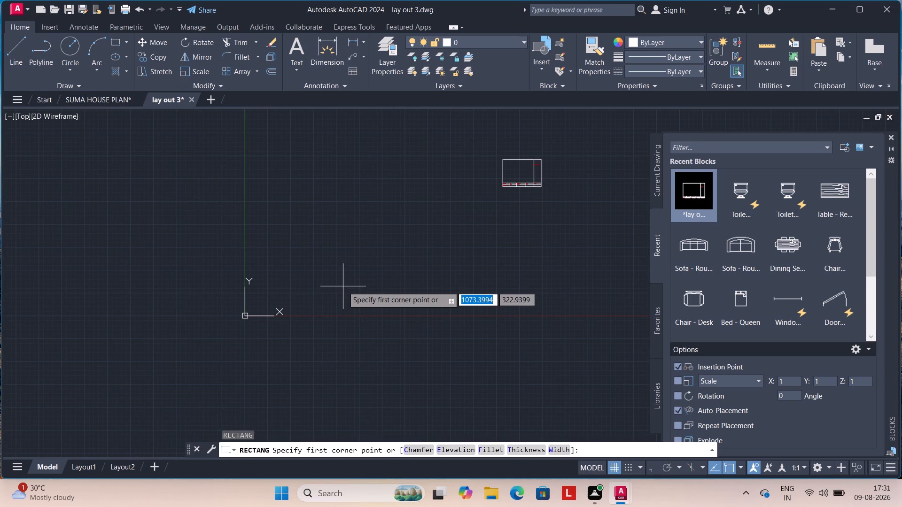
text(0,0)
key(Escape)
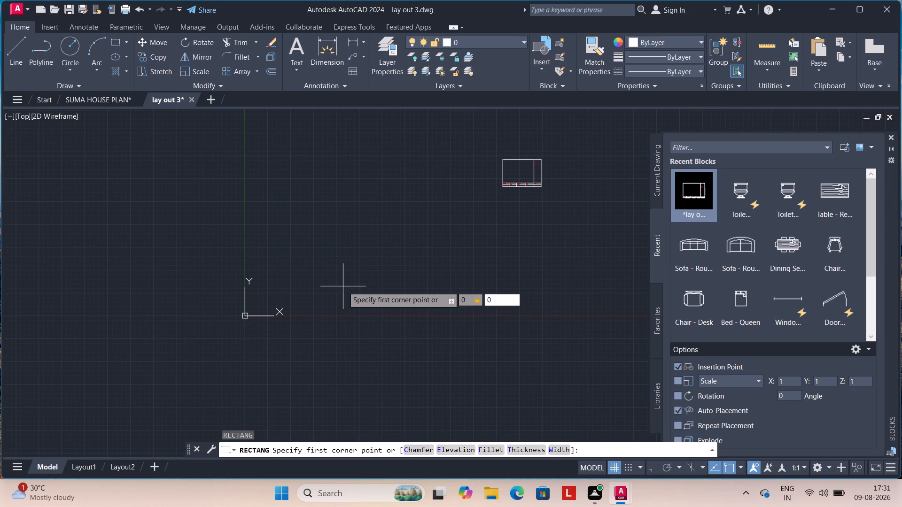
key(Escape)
Draw a horizontal reference line starting at 0,0 with Ortho on.
text(L 0,0)
key(Return)
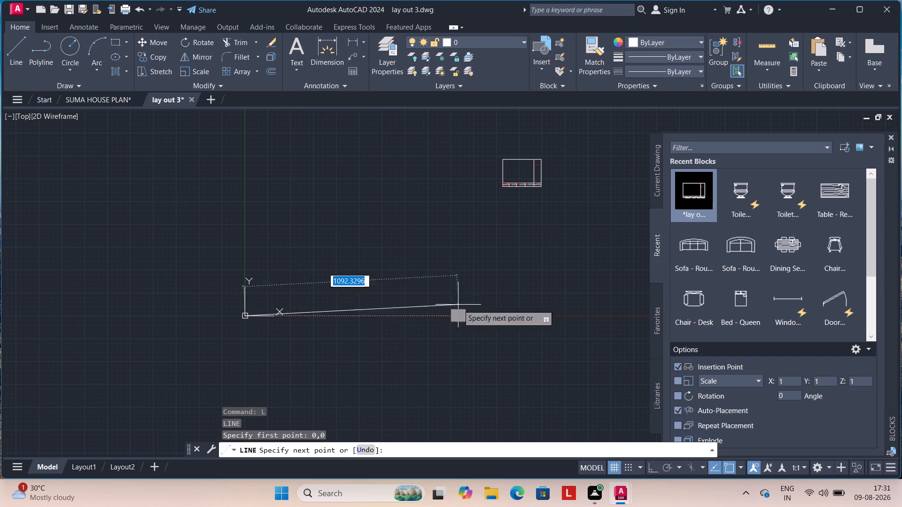
click(656, 471)
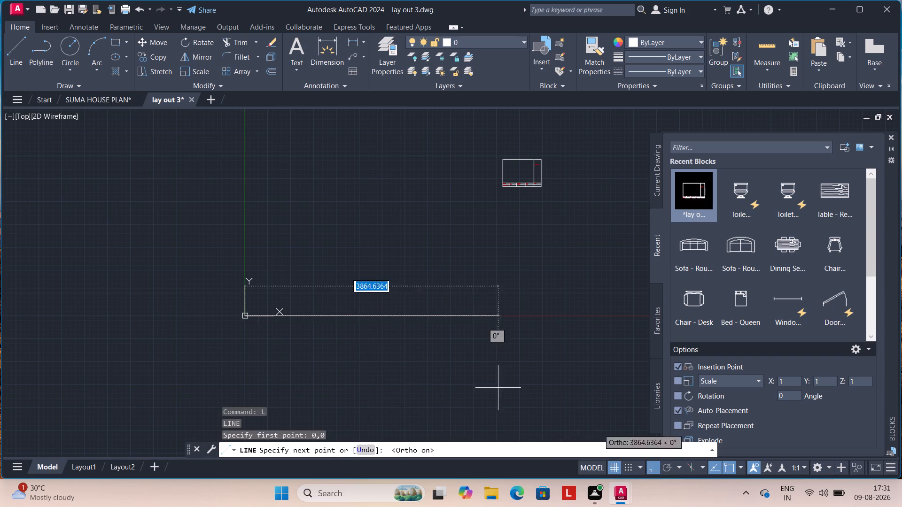
click(360, 329)
key(Escape)
key(Escape)
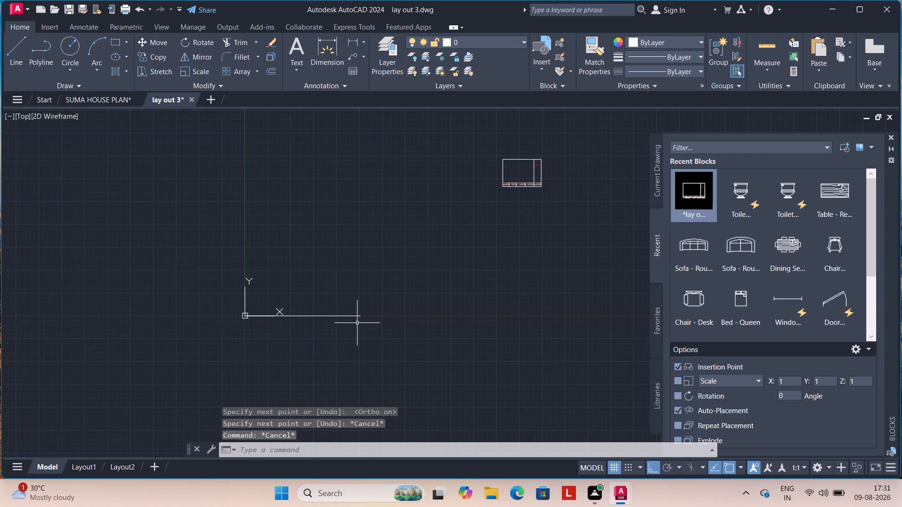
Move the whole title block from its lower-left corner to the reference line's start point at the origin.
drag(576, 238, 571, 232)
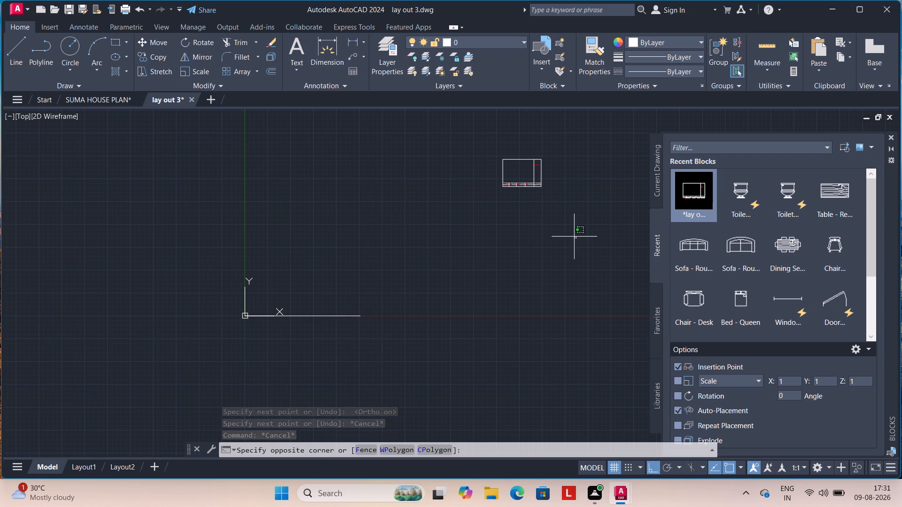
drag(571, 232, 559, 215)
click(482, 133)
key(m)
key(space)
scroll(491, 213, up, 4)
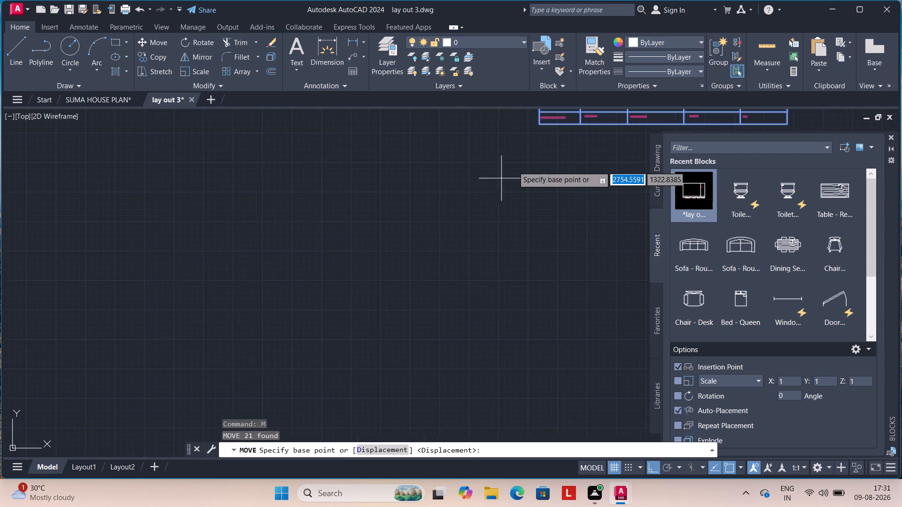
scroll(519, 148, up, 2)
middle_drag(527, 156, 515, 214)
click(555, 147)
scroll(548, 184, down, 3)
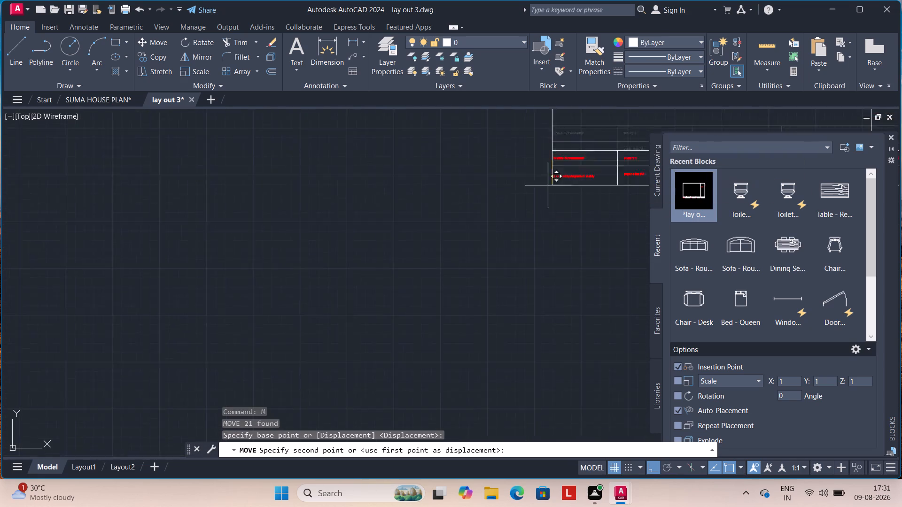
scroll(550, 181, down, 3)
middle_drag(281, 293, 355, 242)
scroll(169, 350, up, 6)
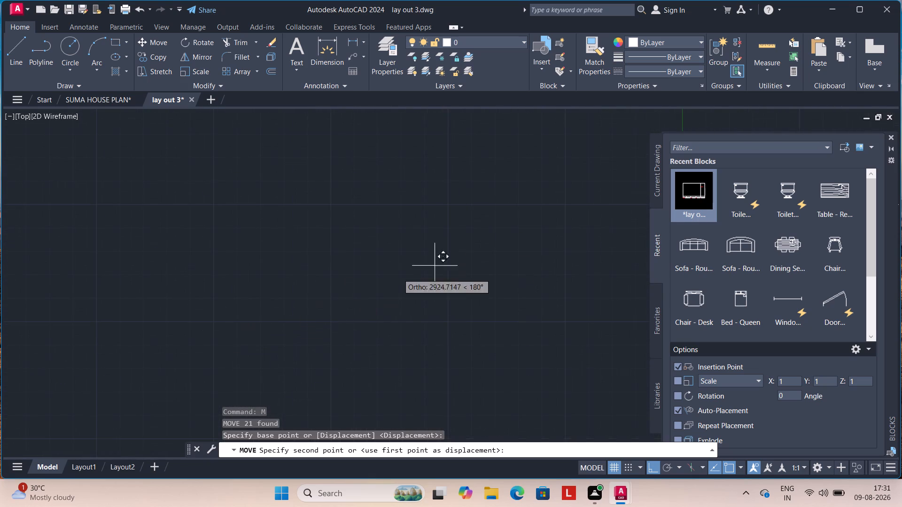
scroll(376, 282, down, 2)
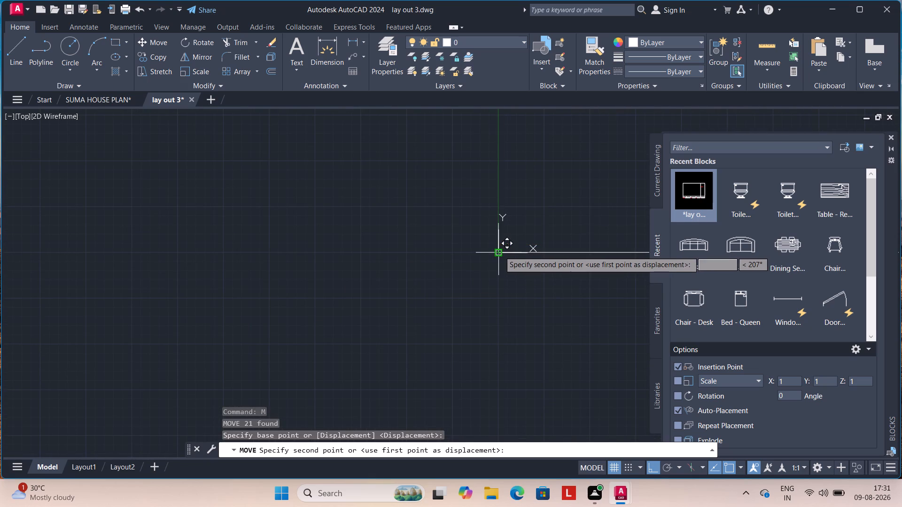
click(499, 251)
Erase the horizontal reference line under the title block and save the lay out 3 drawing.
scroll(257, 279, down, 4)
drag(411, 303, 405, 284)
click(403, 233)
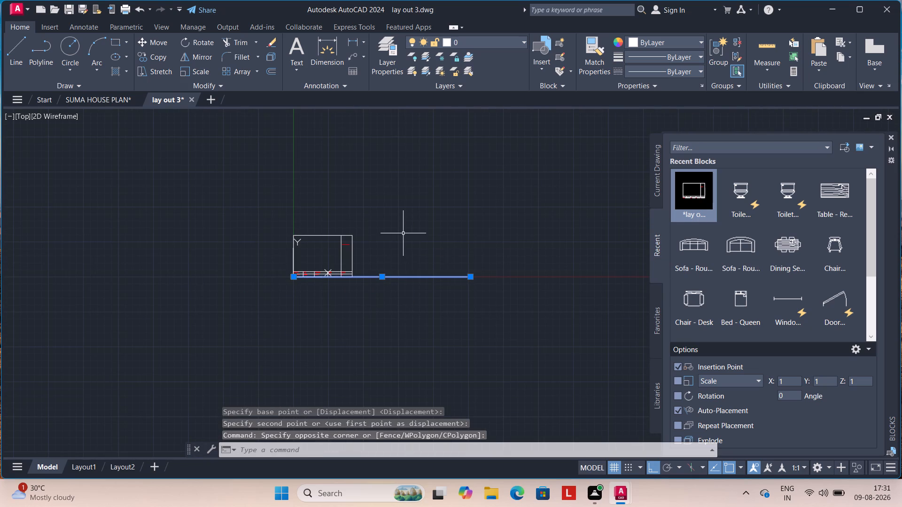
key(Delete)
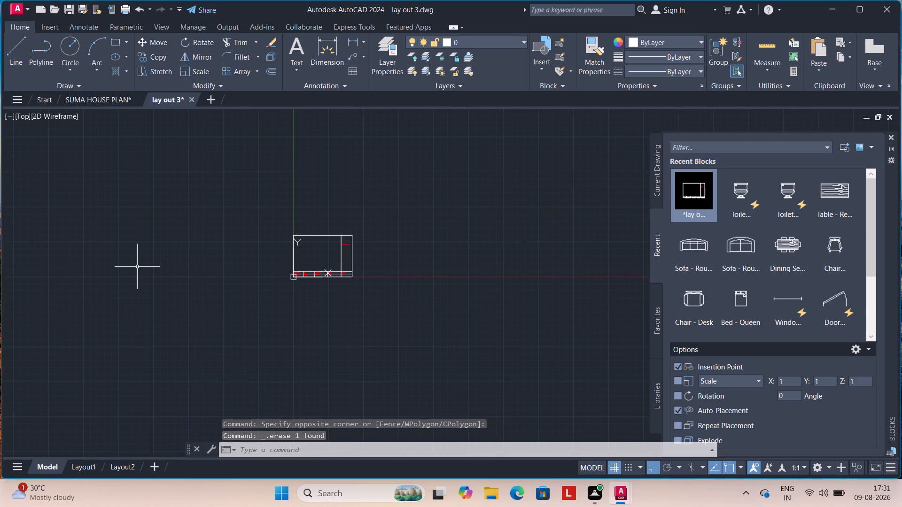
key(ctrl+s)
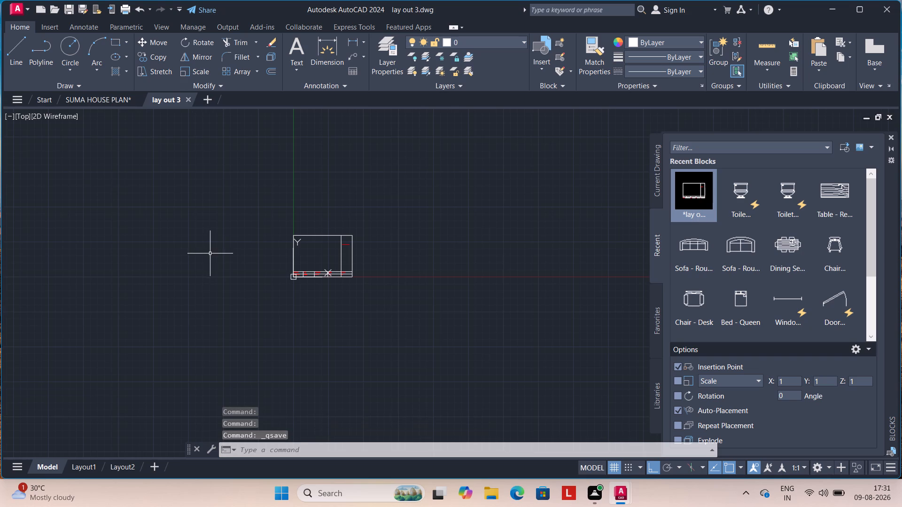
Switch to SUMA HOUSE PLAN and erase the title block lying away from Layout2's sheet.
click(93, 104)
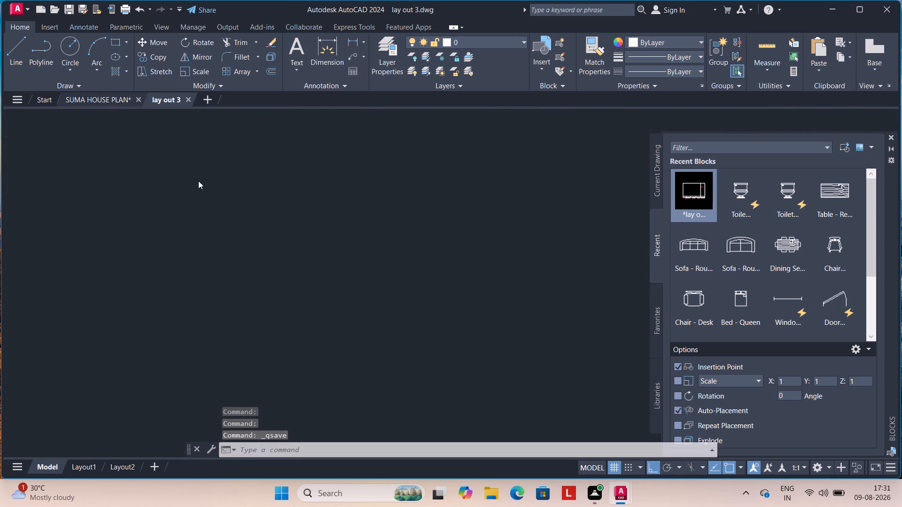
scroll(280, 219, down, 3)
scroll(333, 263, down, 2)
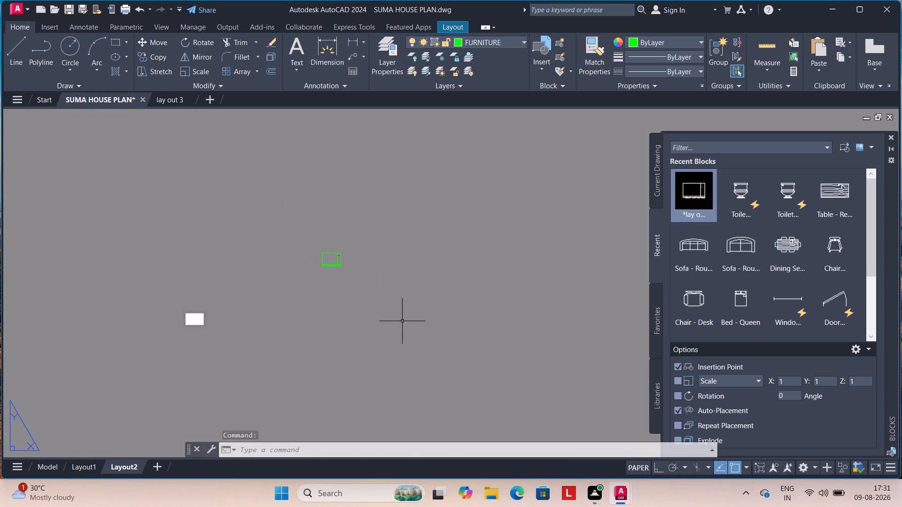
drag(417, 330, 400, 311)
click(311, 219)
key(Delete)
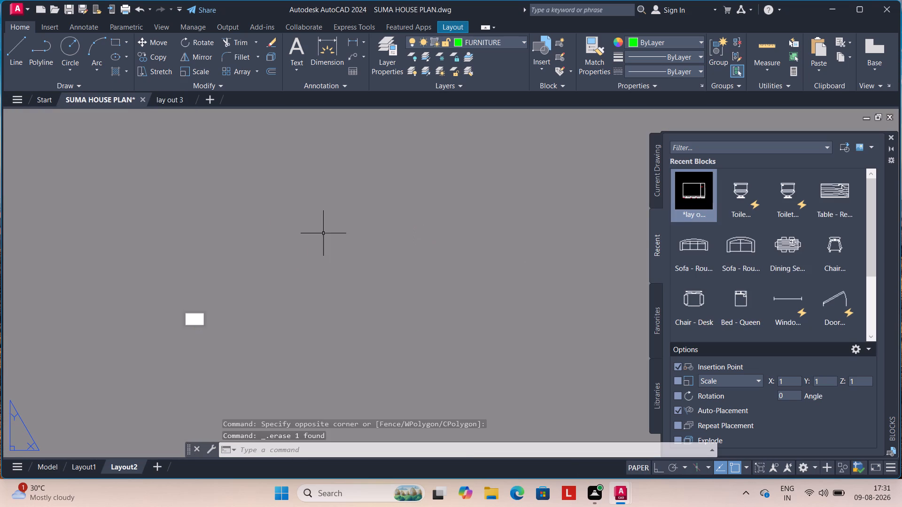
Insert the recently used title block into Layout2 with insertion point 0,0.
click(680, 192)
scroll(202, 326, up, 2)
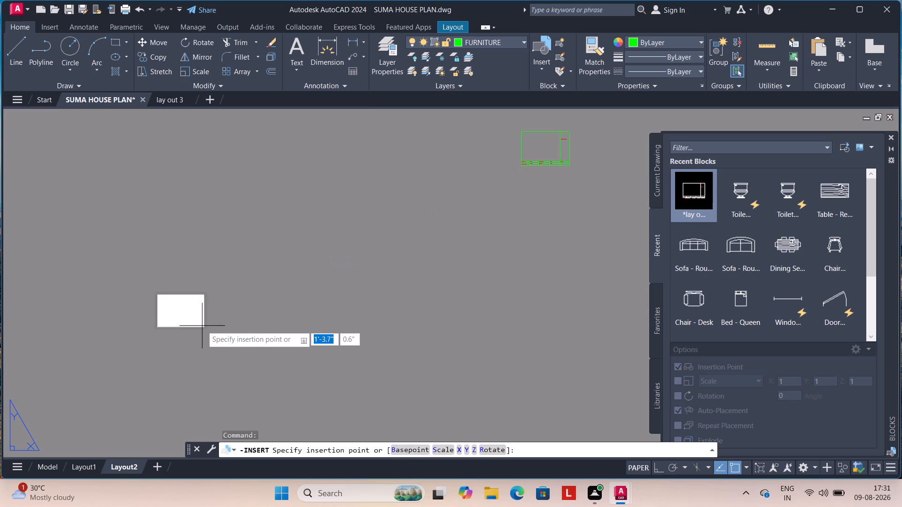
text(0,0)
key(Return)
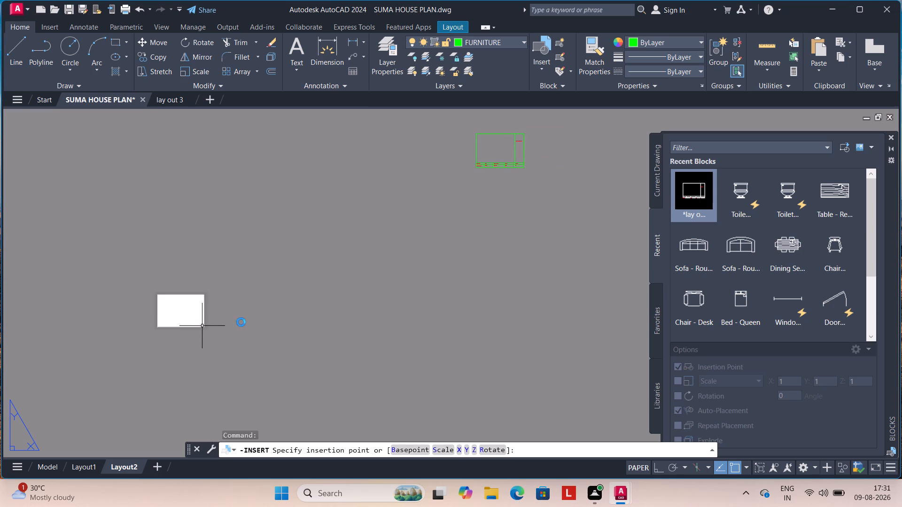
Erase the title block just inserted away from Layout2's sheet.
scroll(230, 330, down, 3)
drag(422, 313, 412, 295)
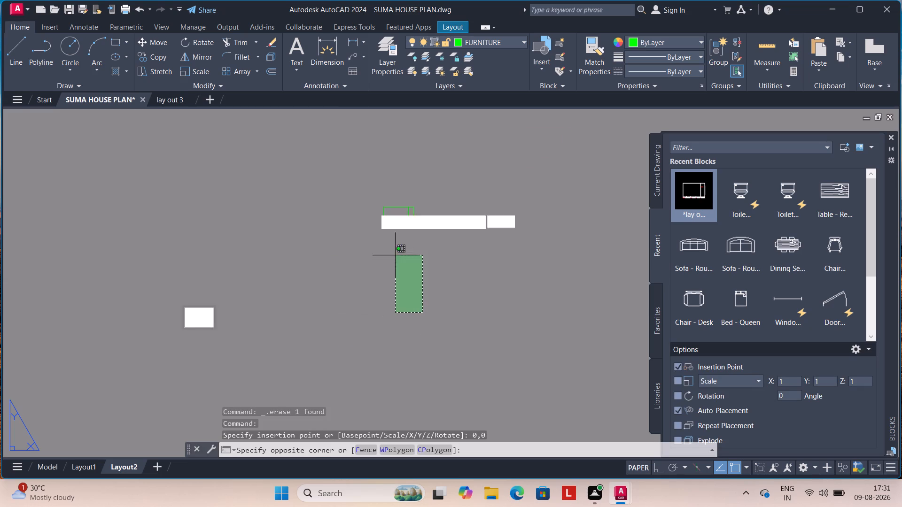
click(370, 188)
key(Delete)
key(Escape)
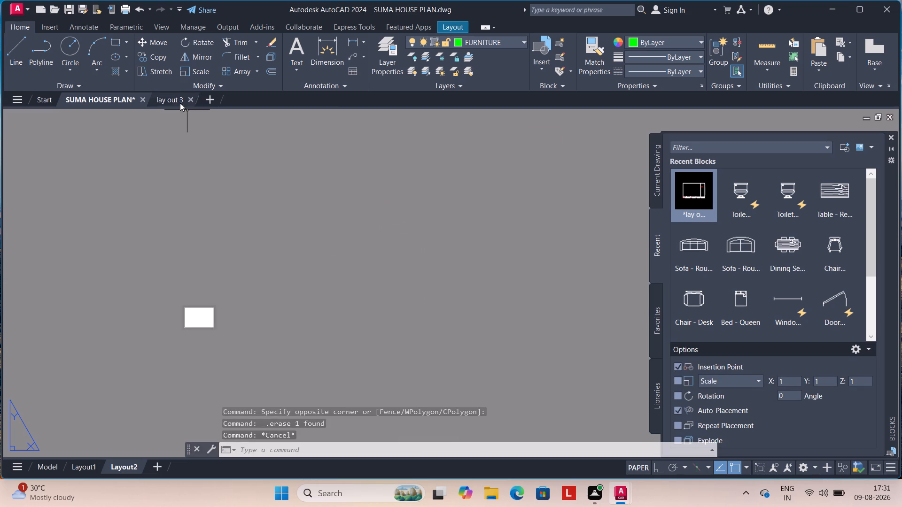
In the lay out 3 drawing, start Write Block and pick the title block's lower-left corner at the origin as base point.
click(176, 97)
key(Escape)
key(Escape)
key(Escape)
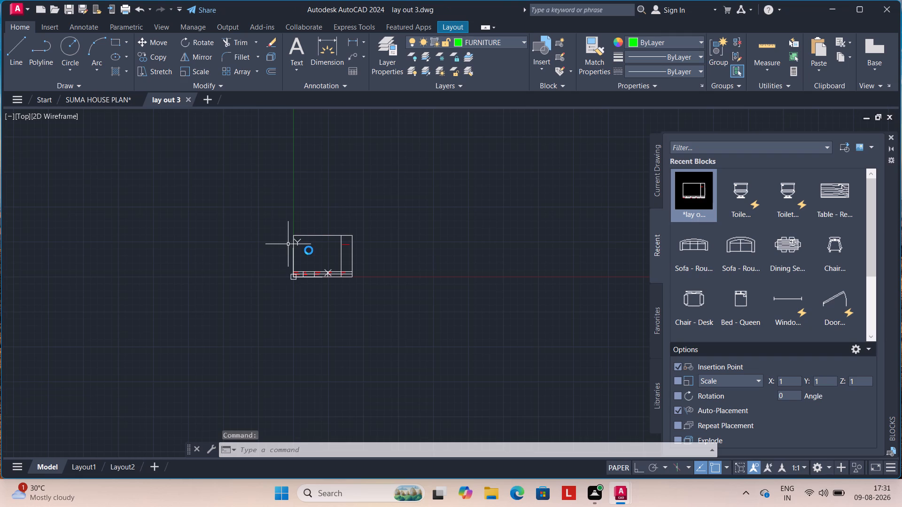
text(W)
key(space)
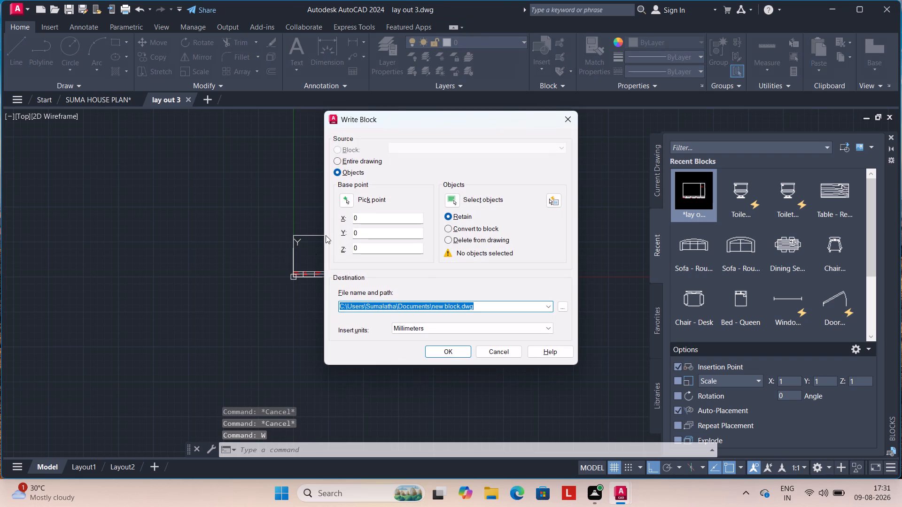
click(352, 197)
scroll(292, 251, up, 5)
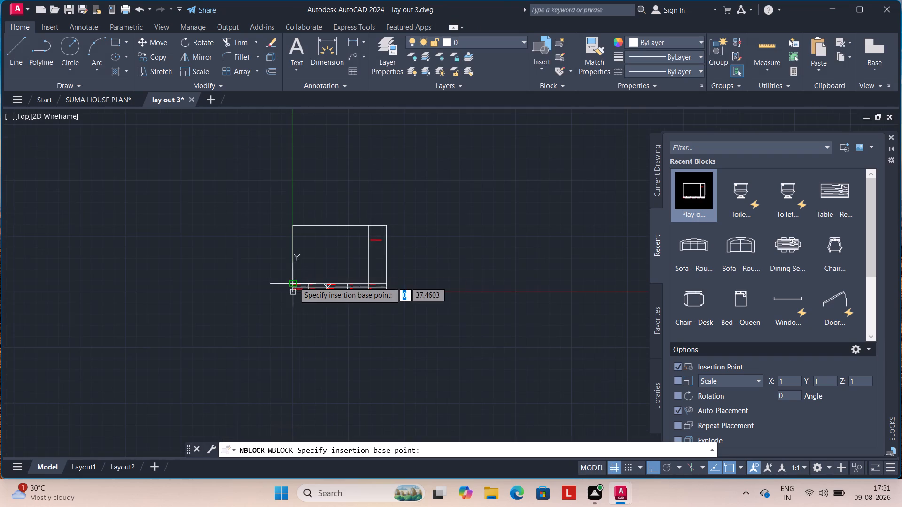
scroll(294, 282, up, 6)
middle_drag(234, 353, 310, 233)
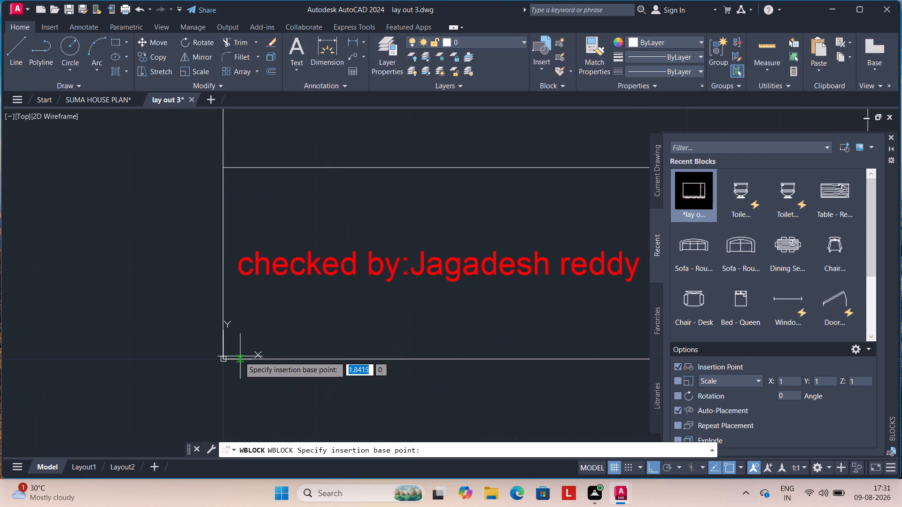
click(225, 358)
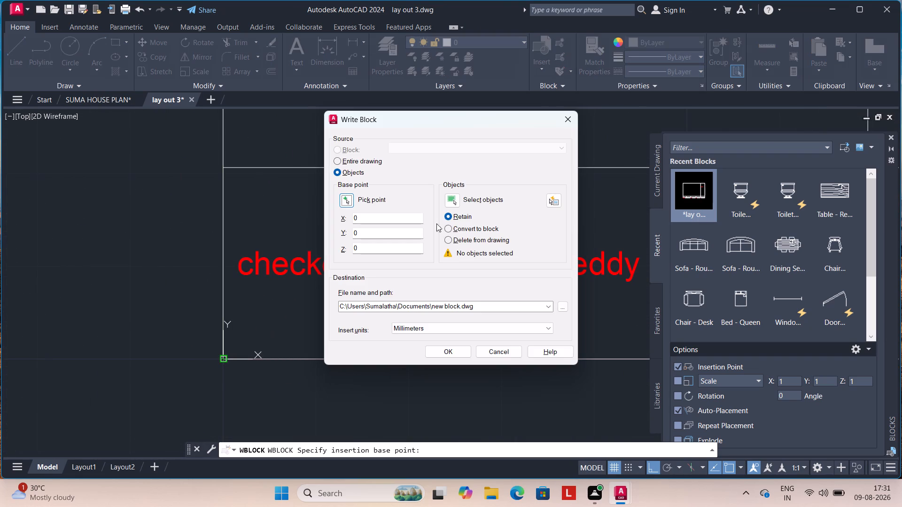
Select the whole title block, set it to Convert to block, and export it as new block.dwg in millimetres.
click(441, 231)
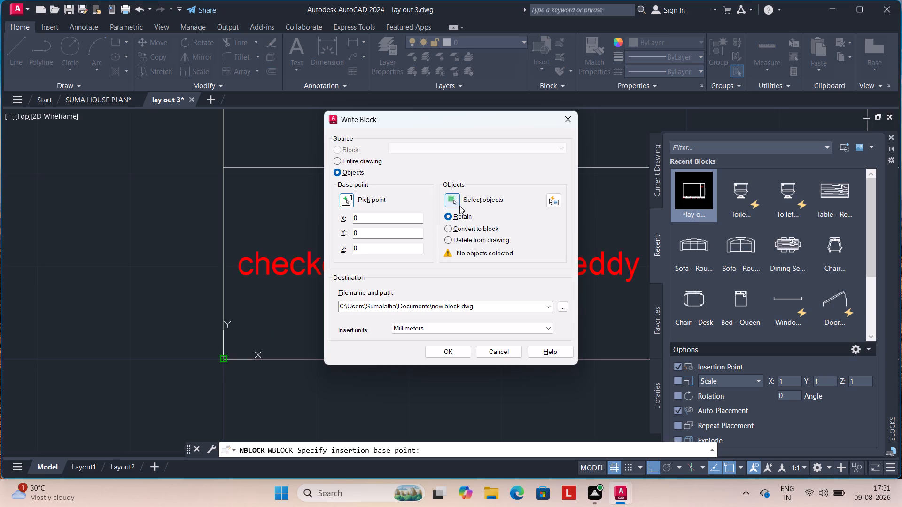
click(457, 205)
scroll(338, 271, down, 12)
click(319, 308)
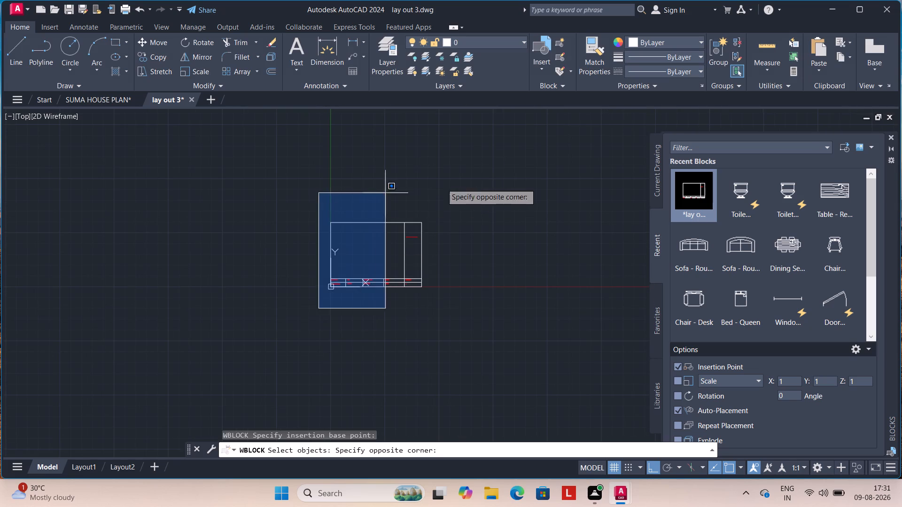
click(500, 192)
key(space)
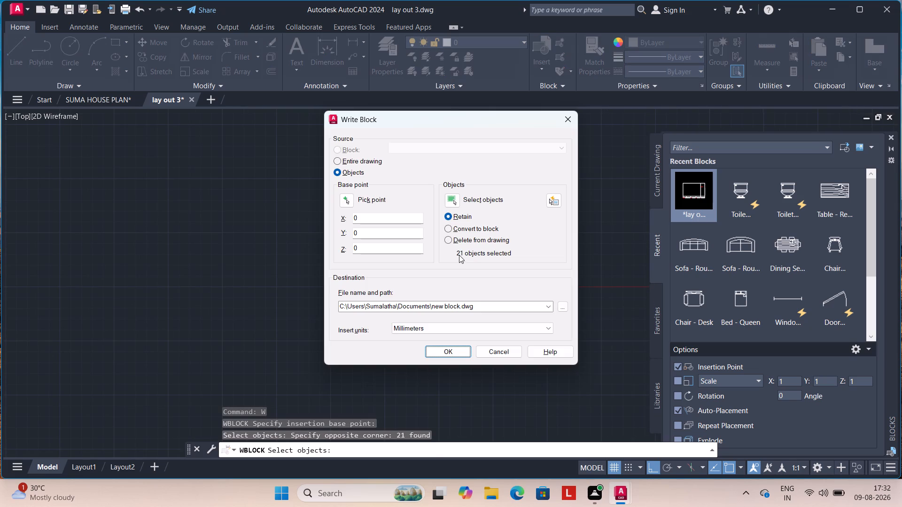
click(464, 230)
click(437, 351)
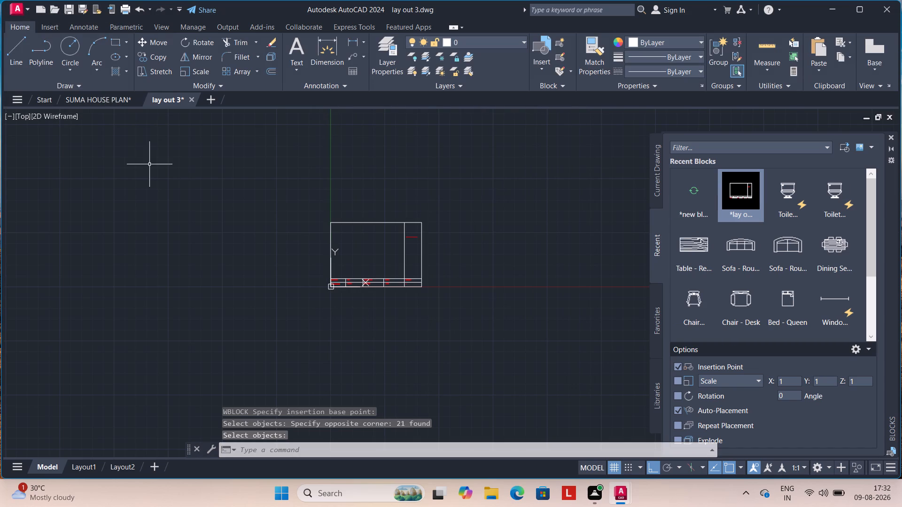
Switch to SUMA HOUSE PLAN and insert the newly exported title block into Layout2 with insertion point 0,0.
click(78, 100)
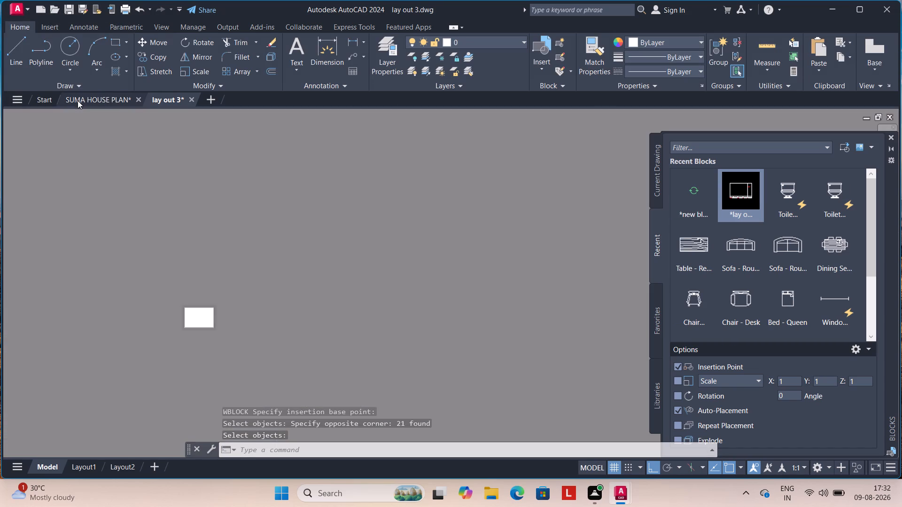
scroll(202, 319, up, 3)
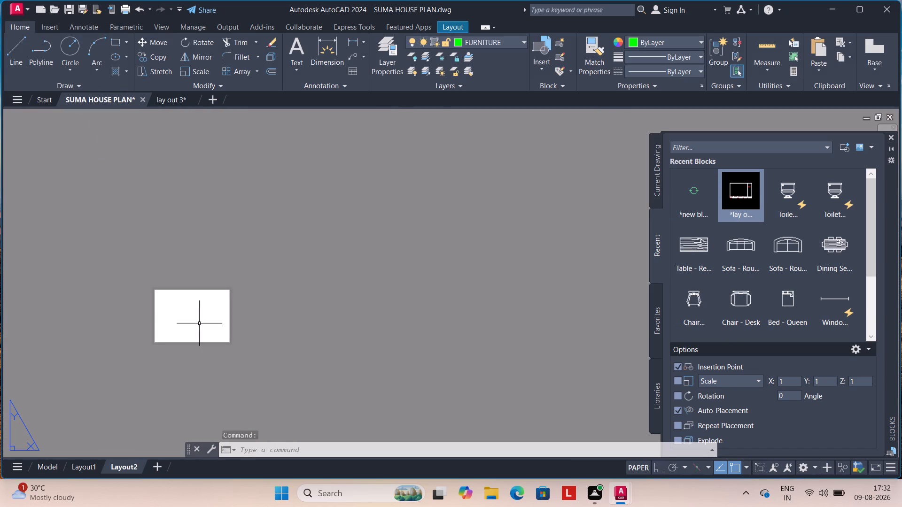
scroll(196, 326, up, 4)
middle_drag(194, 332, 283, 298)
scroll(282, 298, down, 2)
click(693, 202)
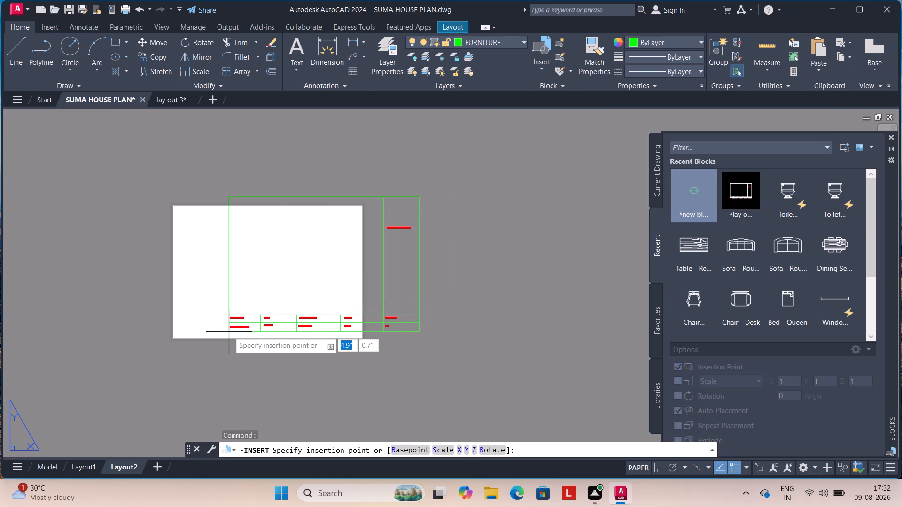
text(0,0)
key(Return)
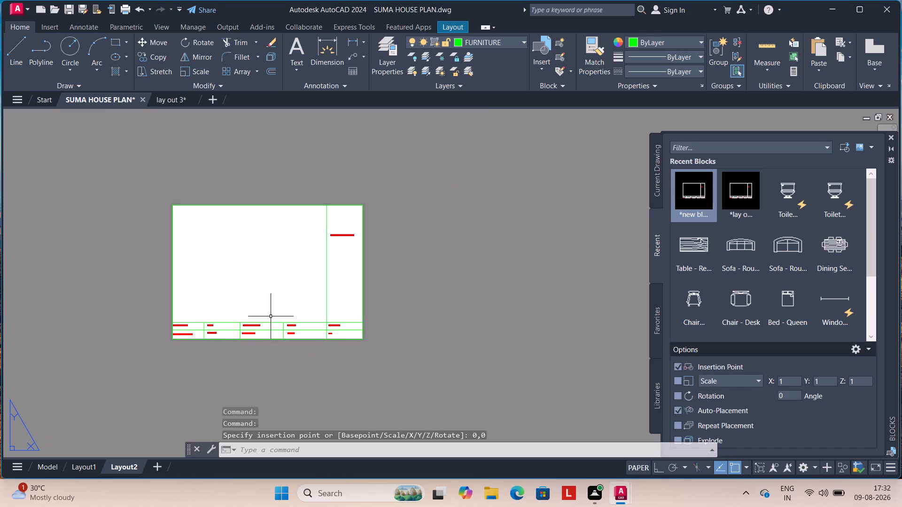
Review the source title block in lay out 3 and return to Layout2 of SUMA HOUSE PLAN.
scroll(271, 316, down, 2)
middle_drag(296, 299, 292, 299)
click(167, 105)
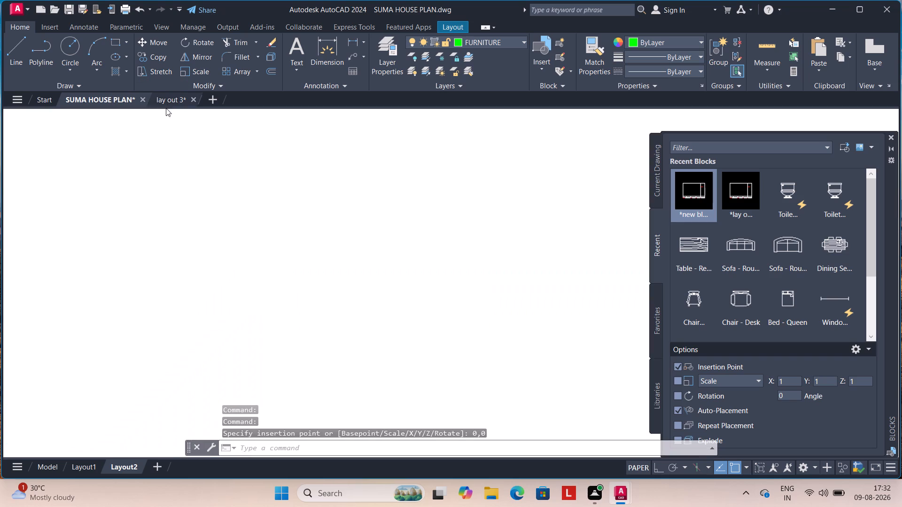
scroll(241, 201, down, 3)
middle_drag(316, 204, 188, 299)
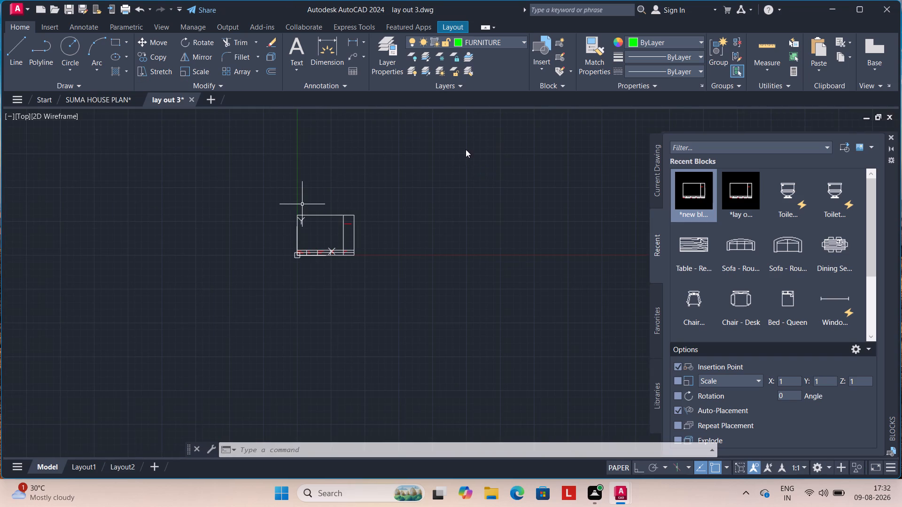
scroll(141, 364, up, 1)
scroll(194, 342, up, 2)
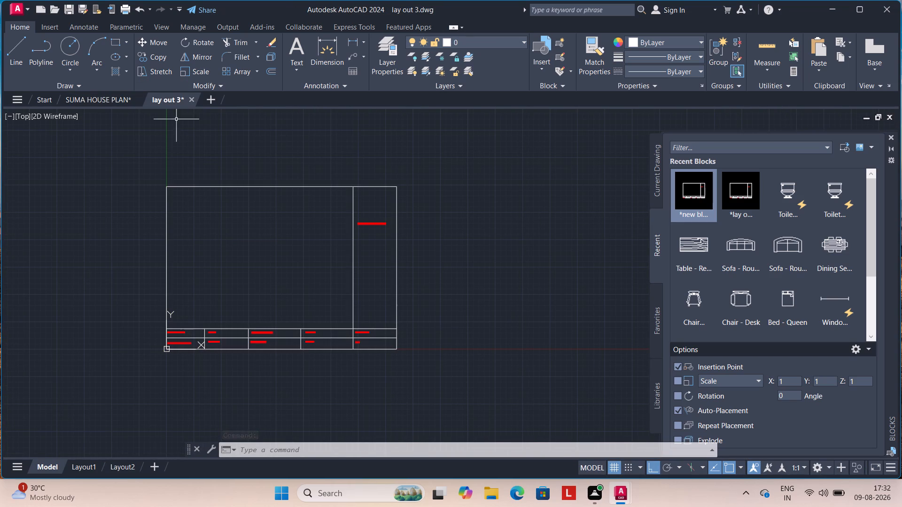
click(81, 100)
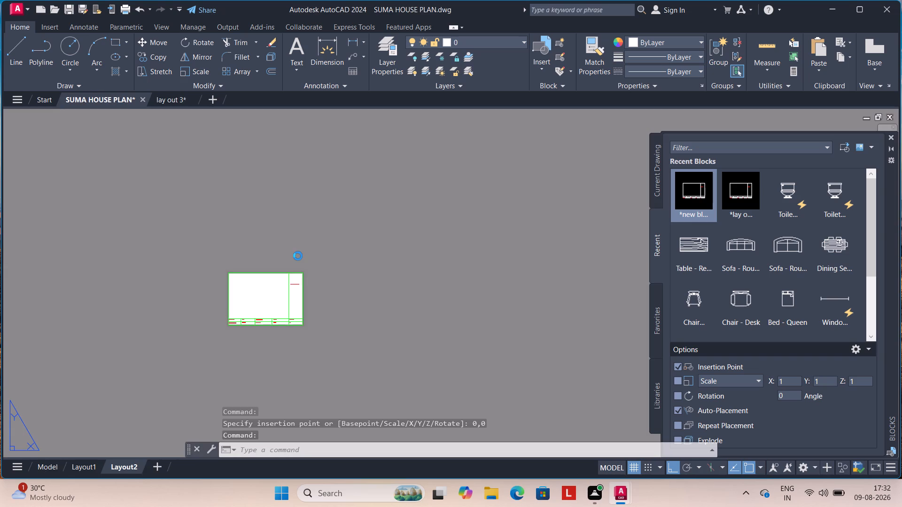
Examine how the inserted title block's border and upper-left corner fit the edges of Layout2's sheet.
scroll(288, 302, up, 2)
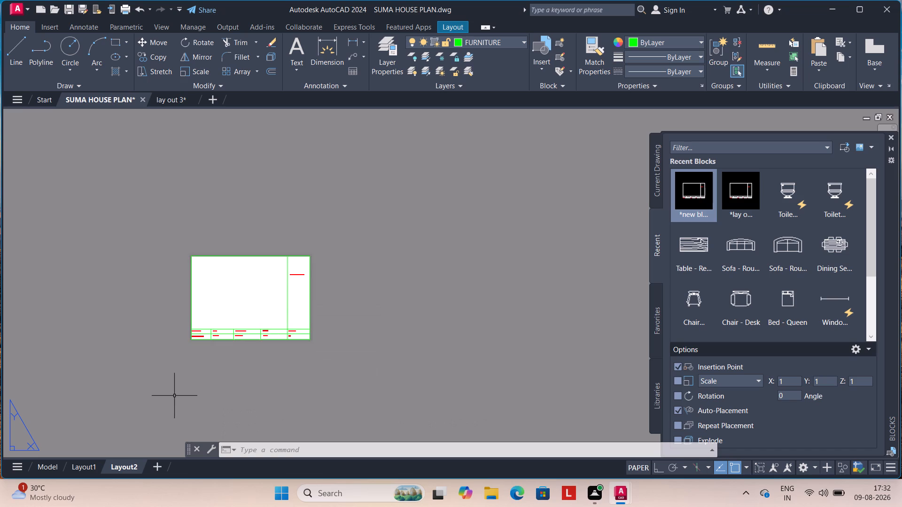
scroll(195, 286, up, 2)
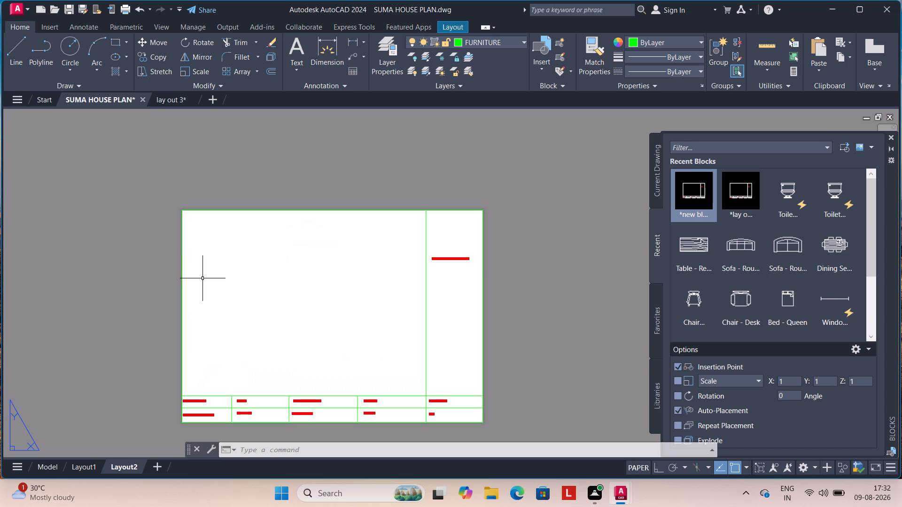
middle_drag(202, 271, 207, 246)
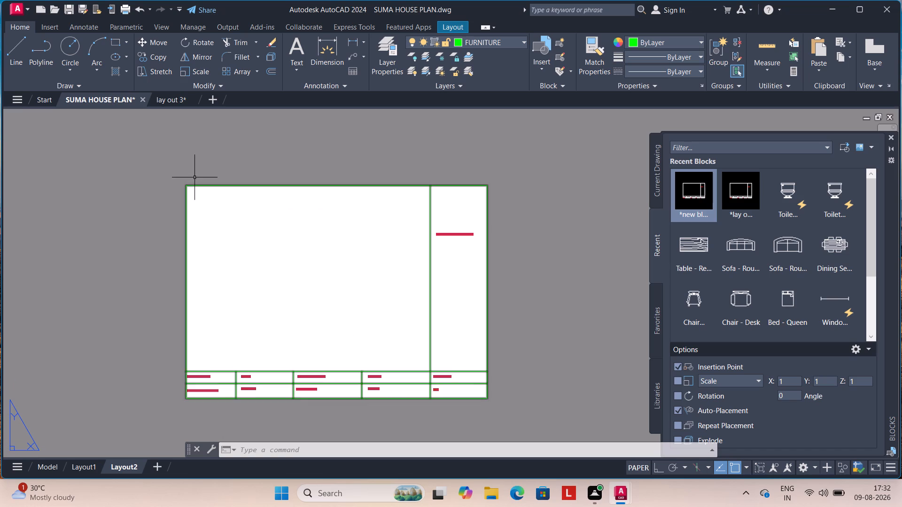
scroll(183, 184, up, 2)
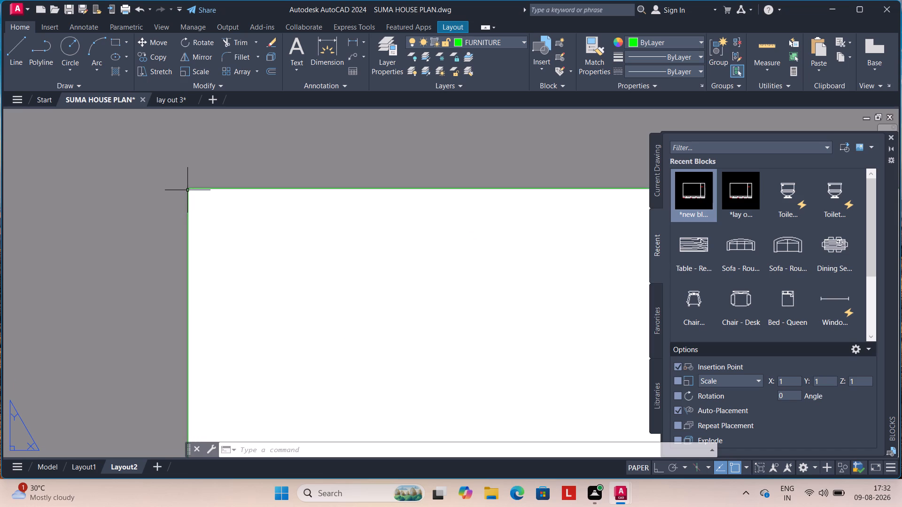
click(187, 189)
scroll(288, 277, down, 3)
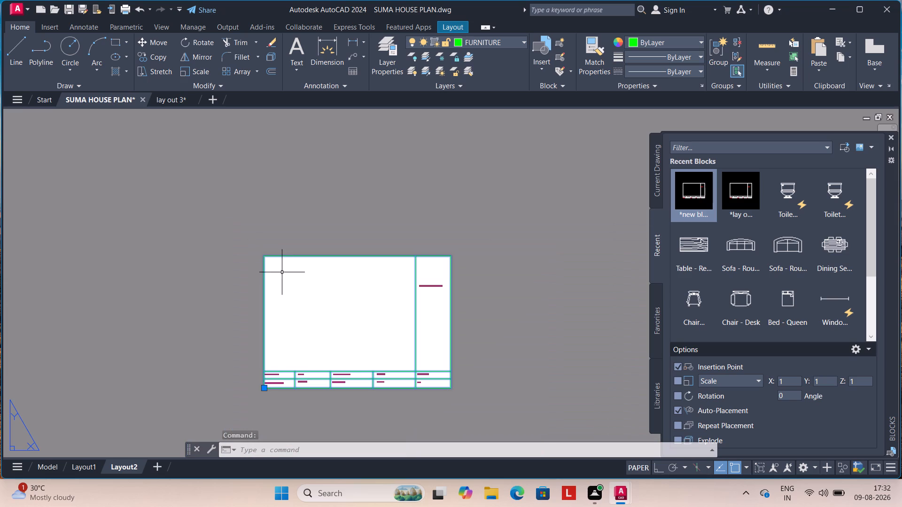
key(Escape)
scroll(290, 326, down, 1)
middle_drag(285, 314, 276, 276)
scroll(265, 277, up, 1)
double_click(282, 272)
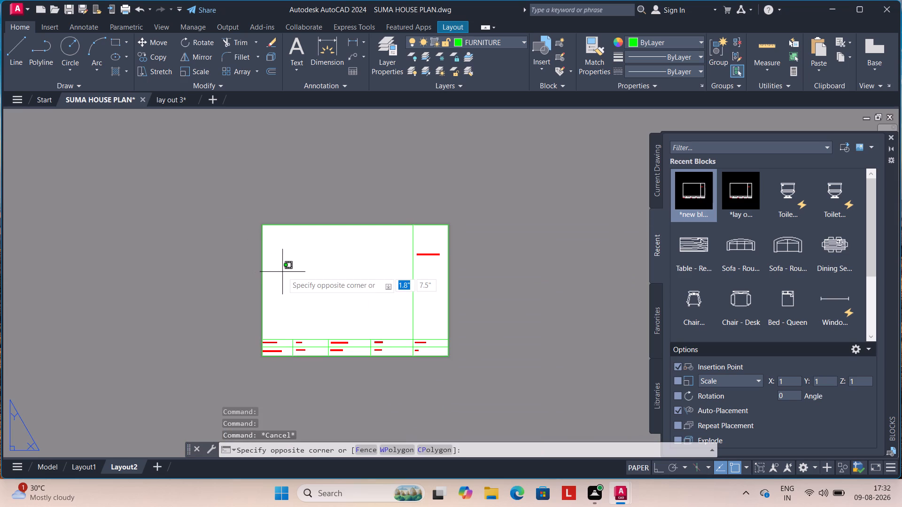
key(Escape)
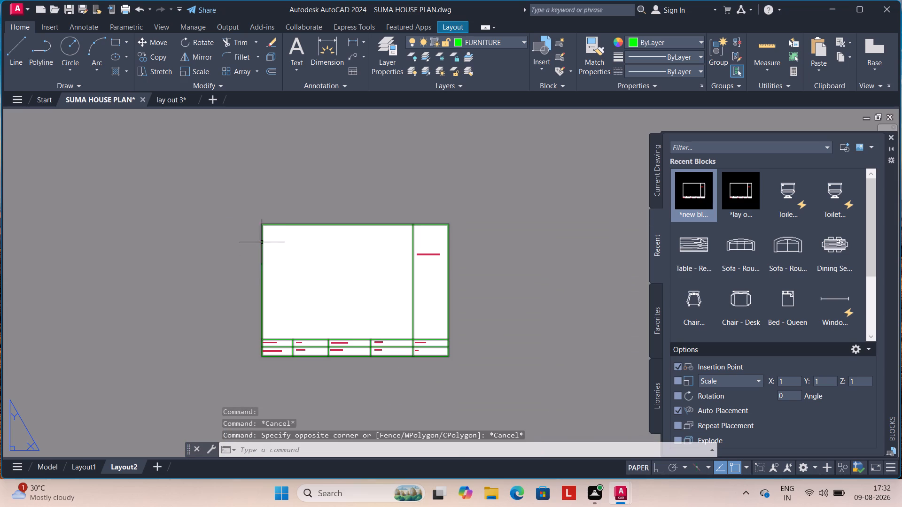
scroll(264, 223, up, 3)
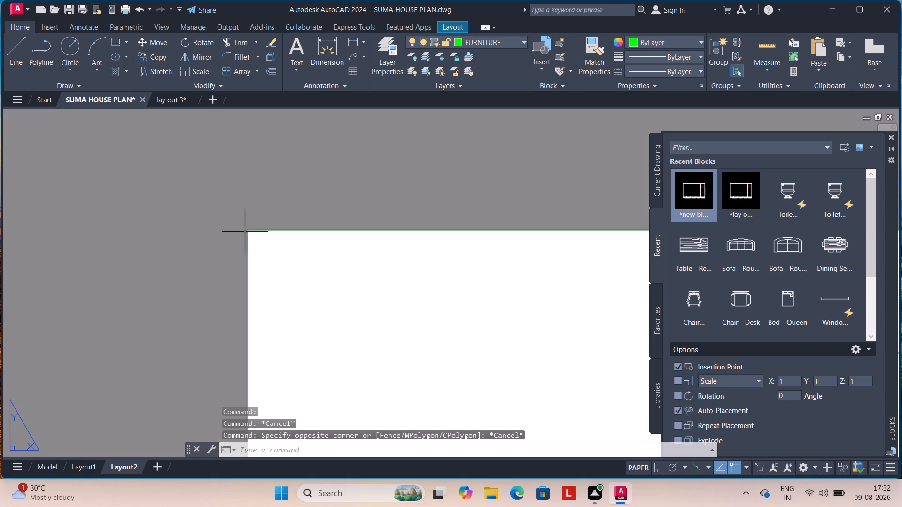
click(247, 231)
scroll(323, 278, down, 3)
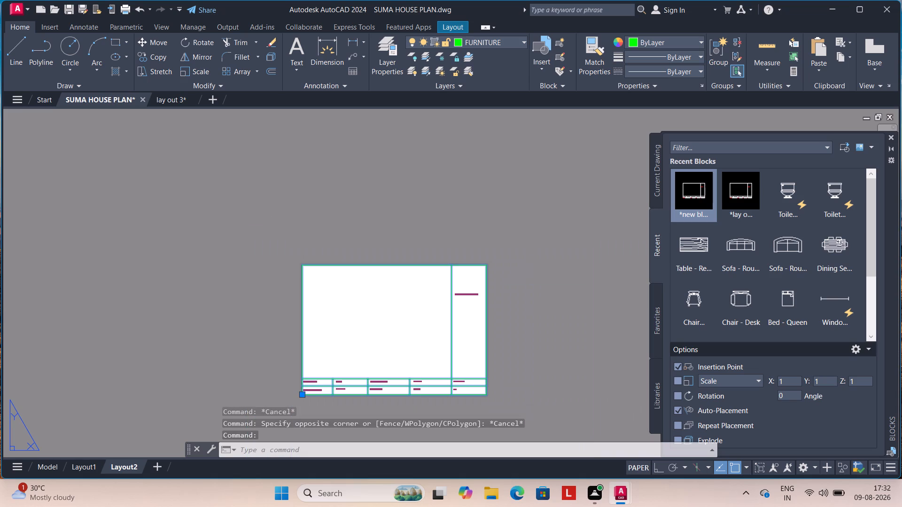
key(Escape)
middle_drag(348, 318, 342, 293)
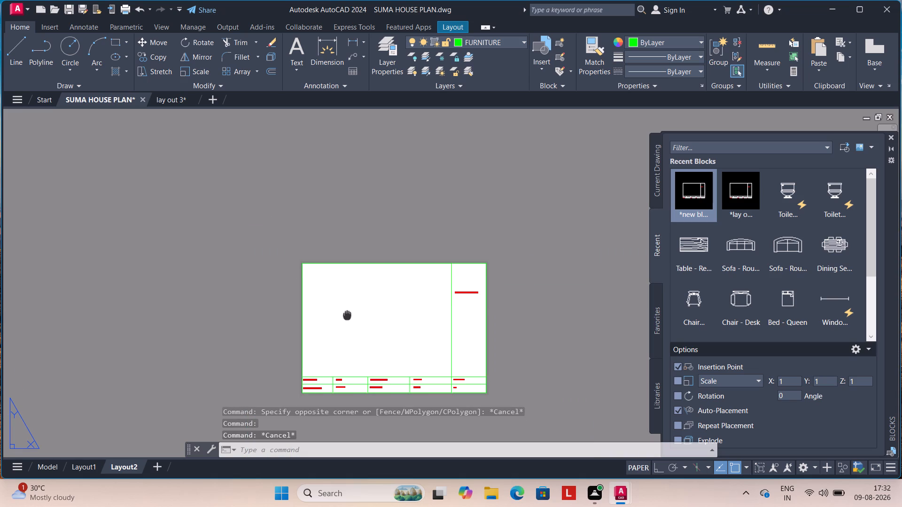
middle_drag(342, 293, 340, 261)
scroll(350, 281, up, 1)
double_click(312, 279)
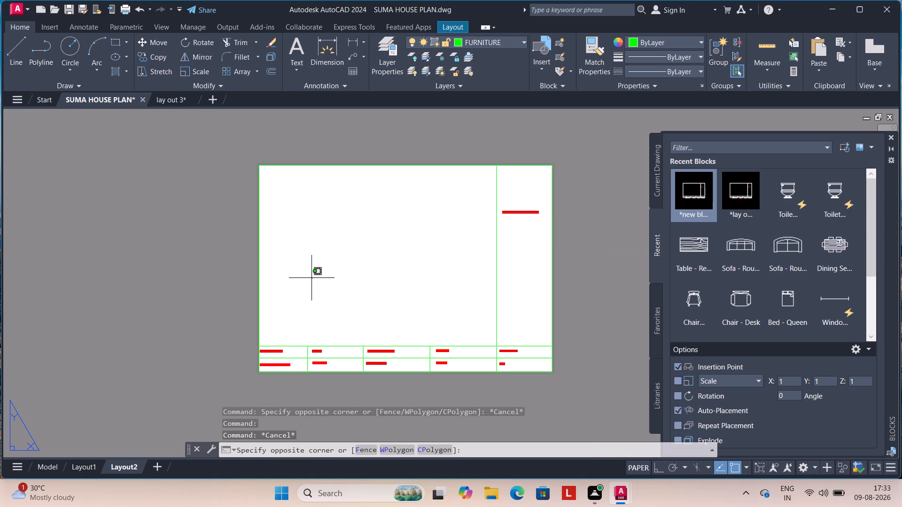
triple_click(311, 278)
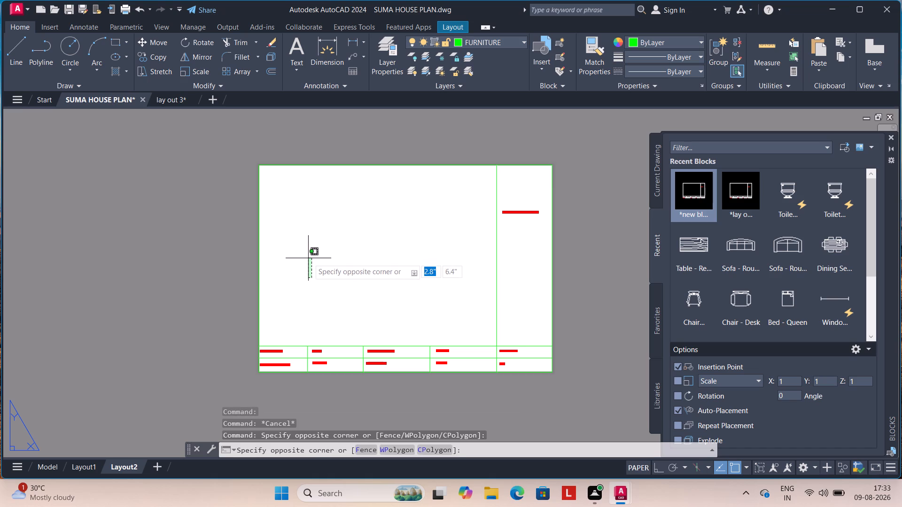
key(Escape)
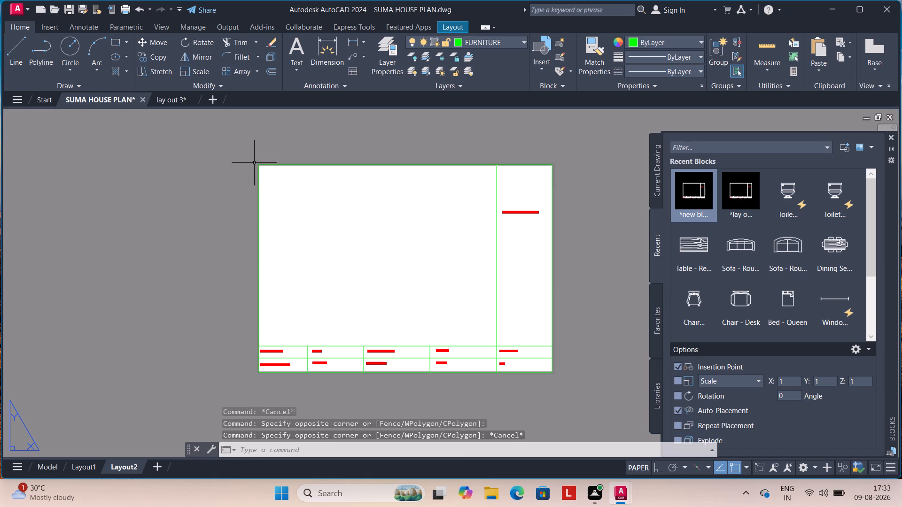
click(259, 166)
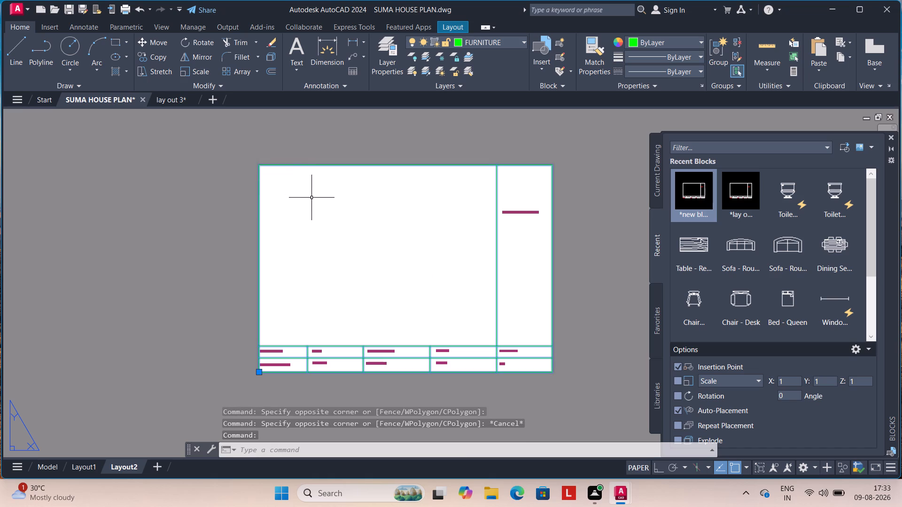
key(Escape)
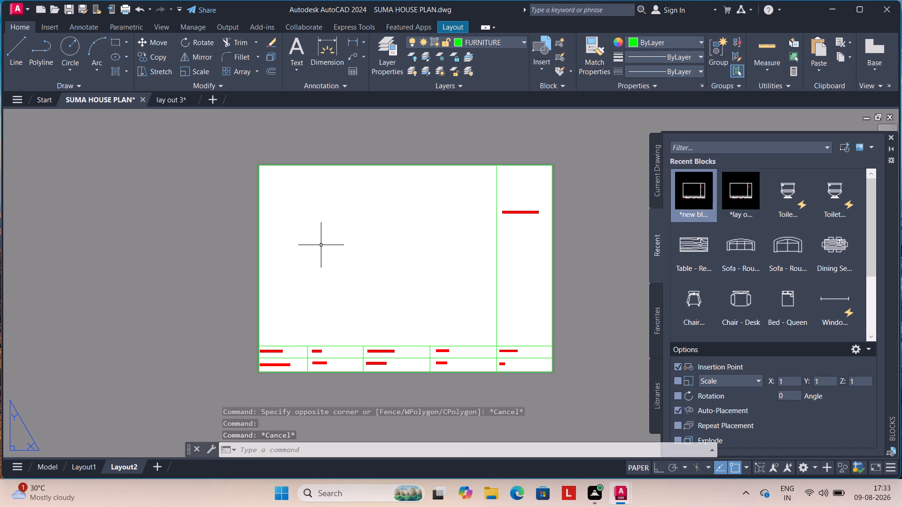
scroll(319, 250, down, 1)
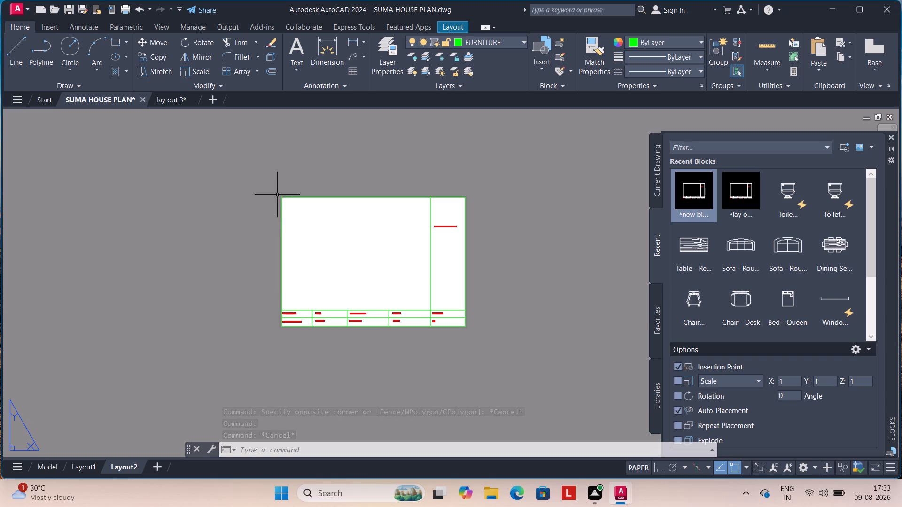
scroll(300, 247, up, 2)
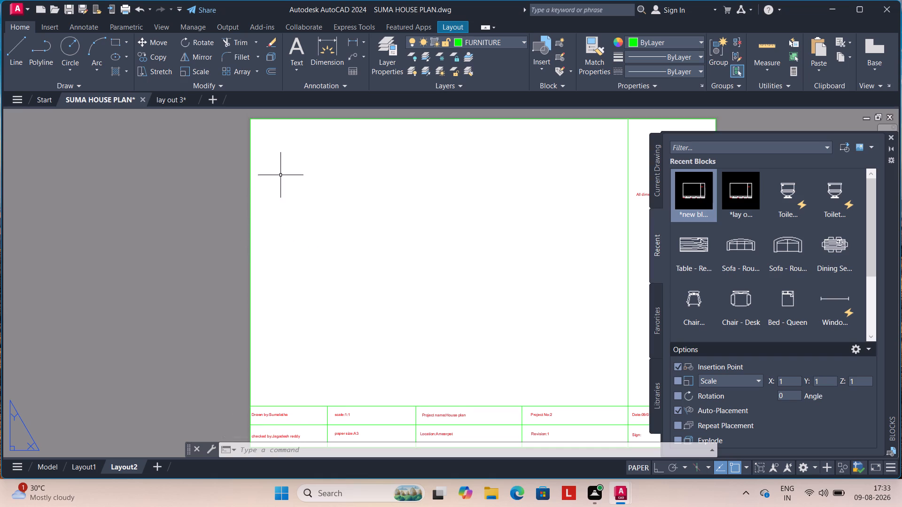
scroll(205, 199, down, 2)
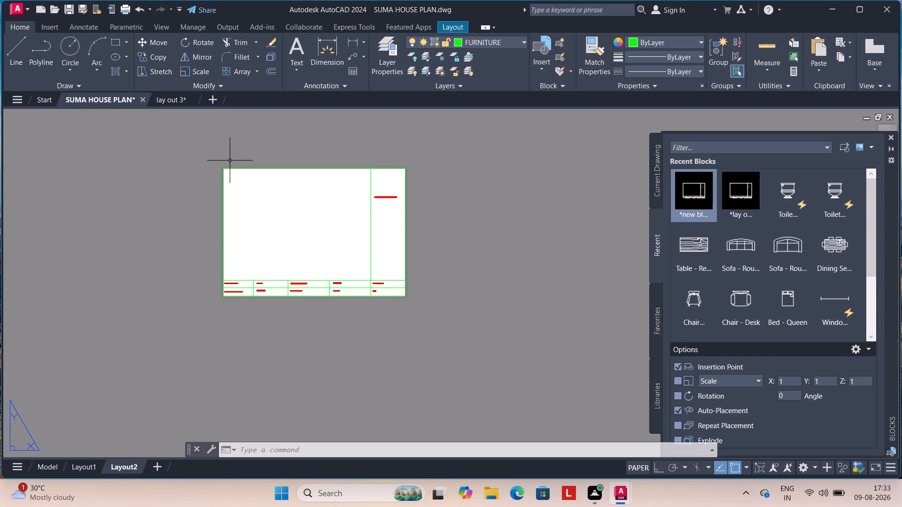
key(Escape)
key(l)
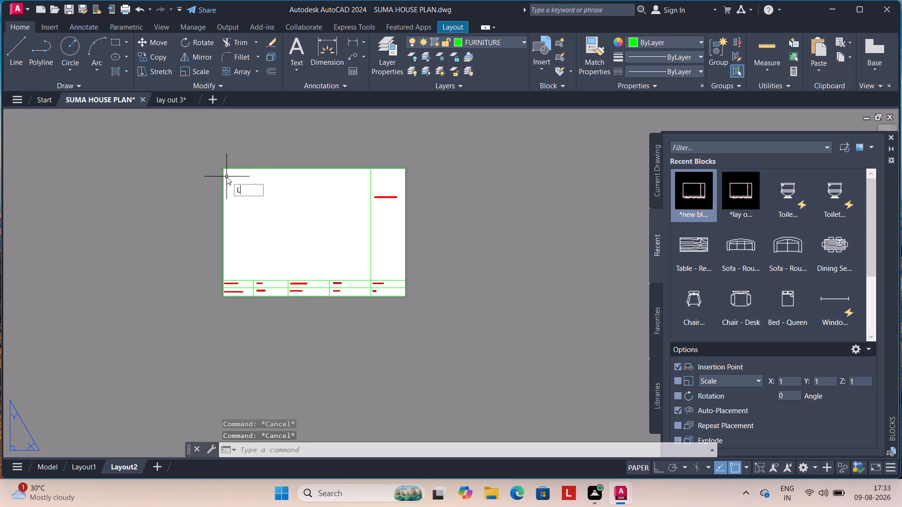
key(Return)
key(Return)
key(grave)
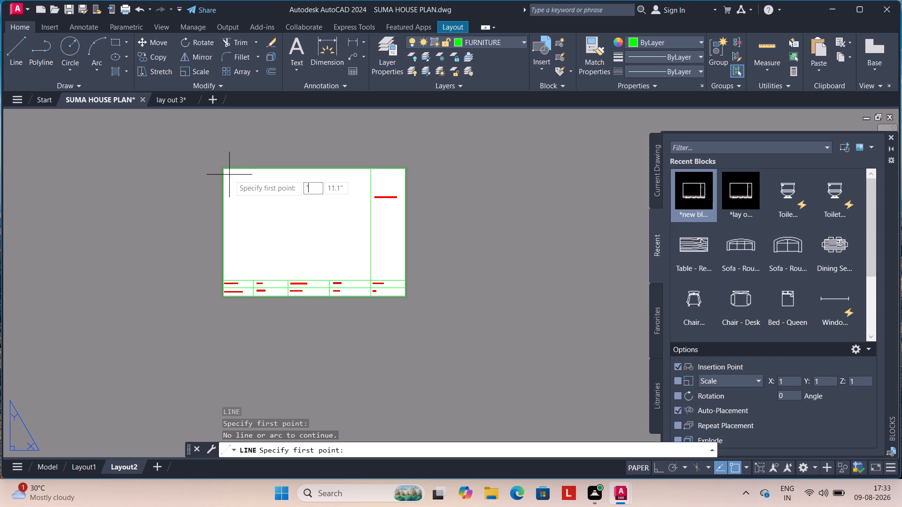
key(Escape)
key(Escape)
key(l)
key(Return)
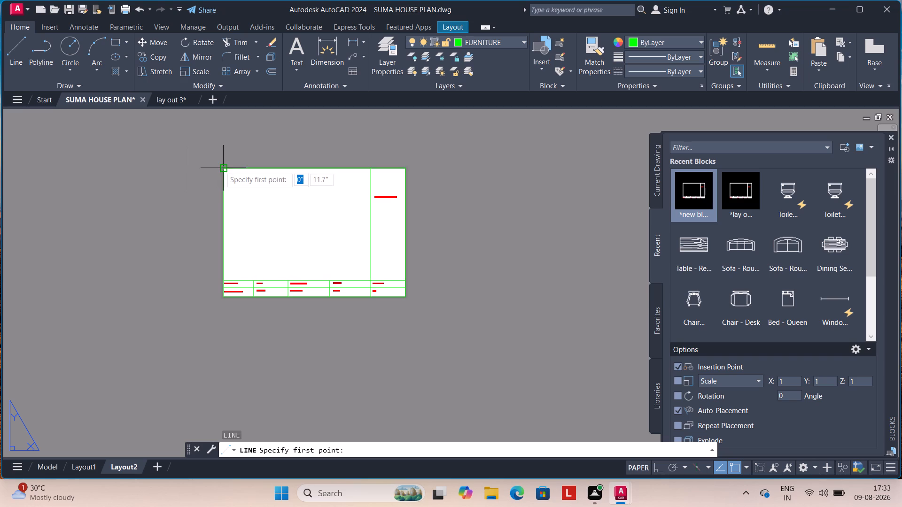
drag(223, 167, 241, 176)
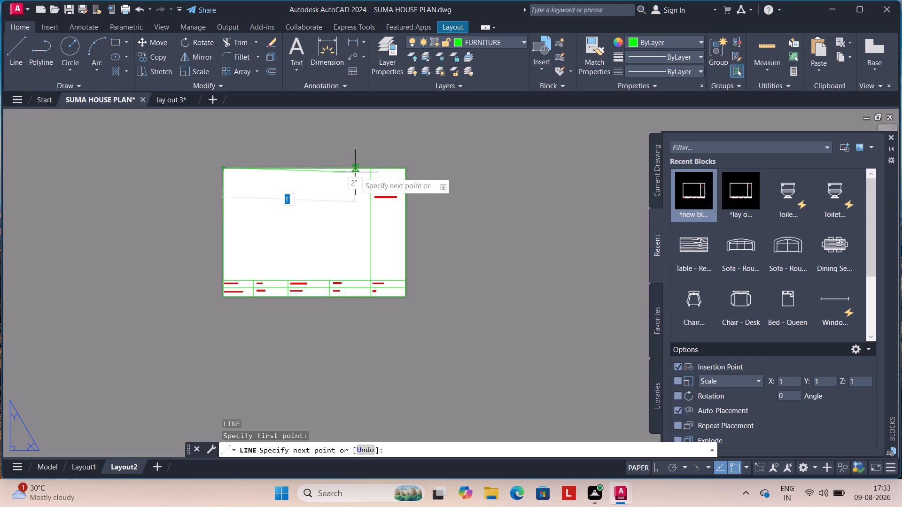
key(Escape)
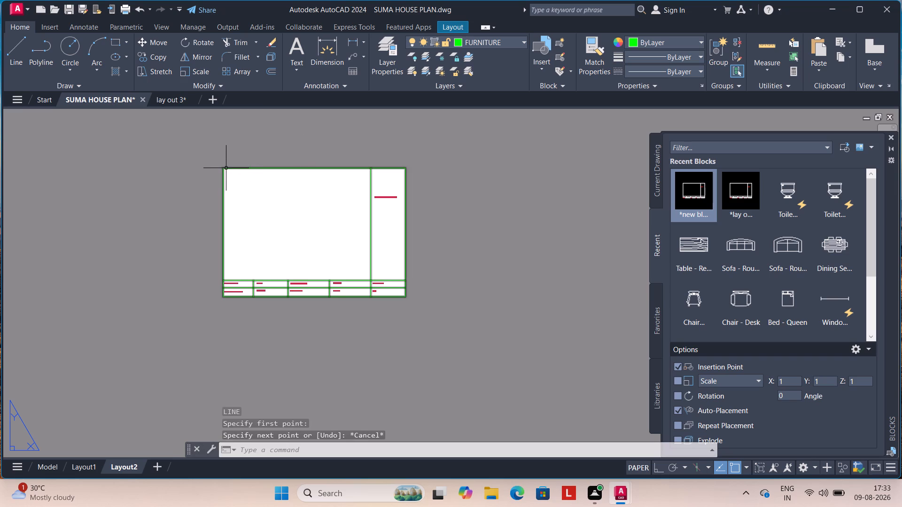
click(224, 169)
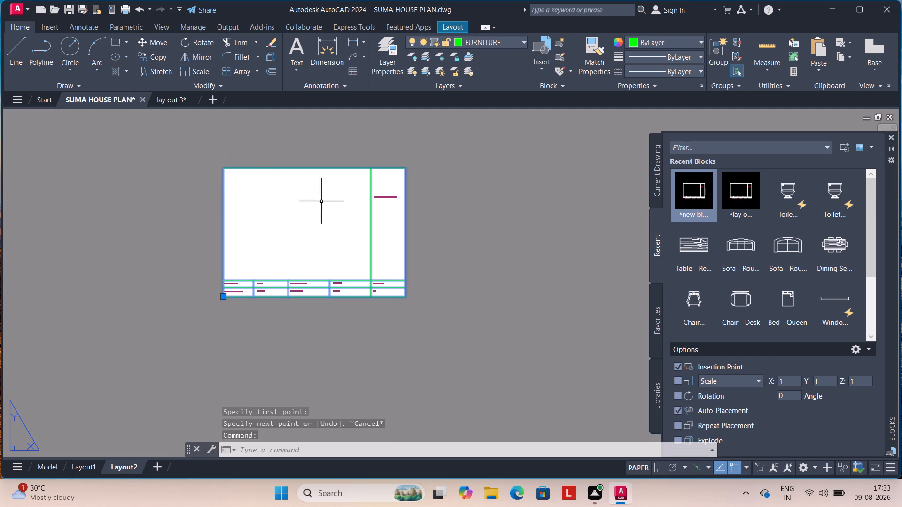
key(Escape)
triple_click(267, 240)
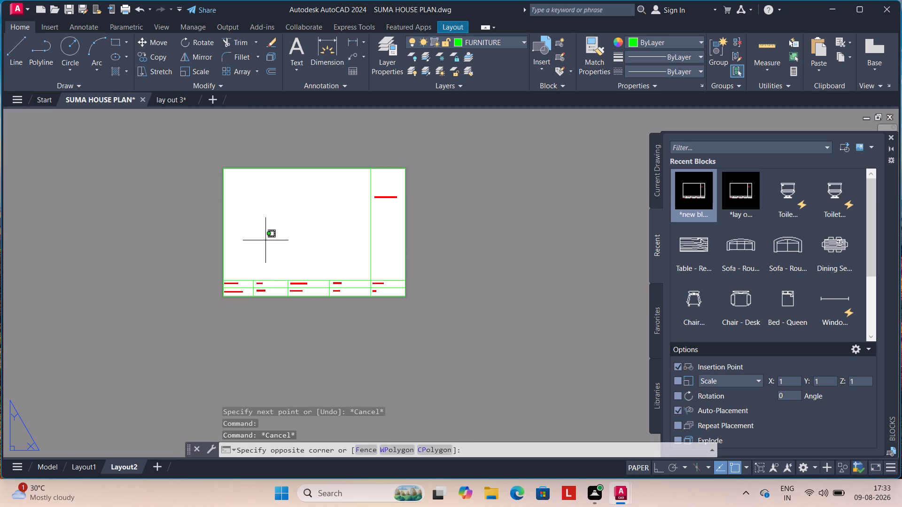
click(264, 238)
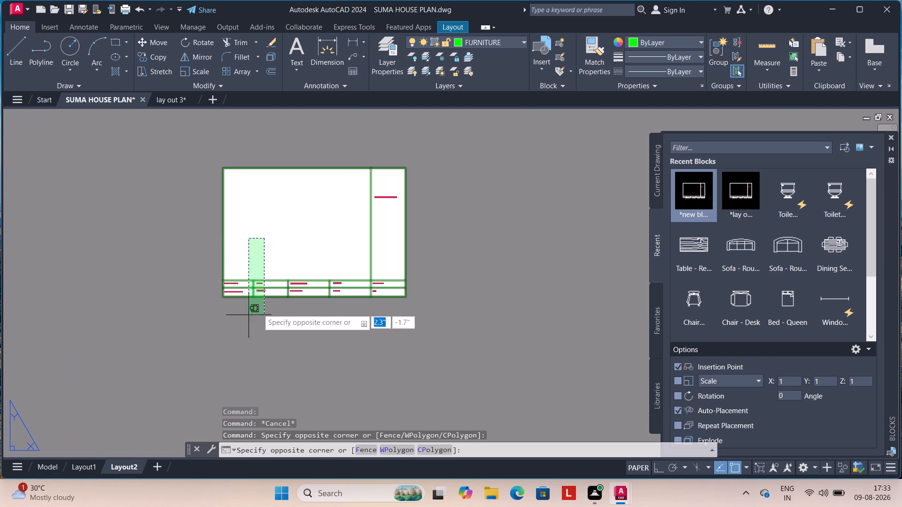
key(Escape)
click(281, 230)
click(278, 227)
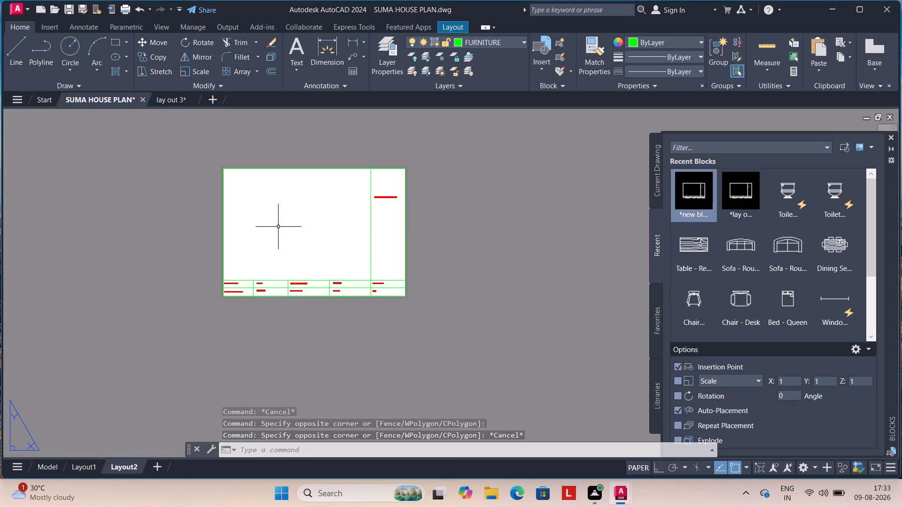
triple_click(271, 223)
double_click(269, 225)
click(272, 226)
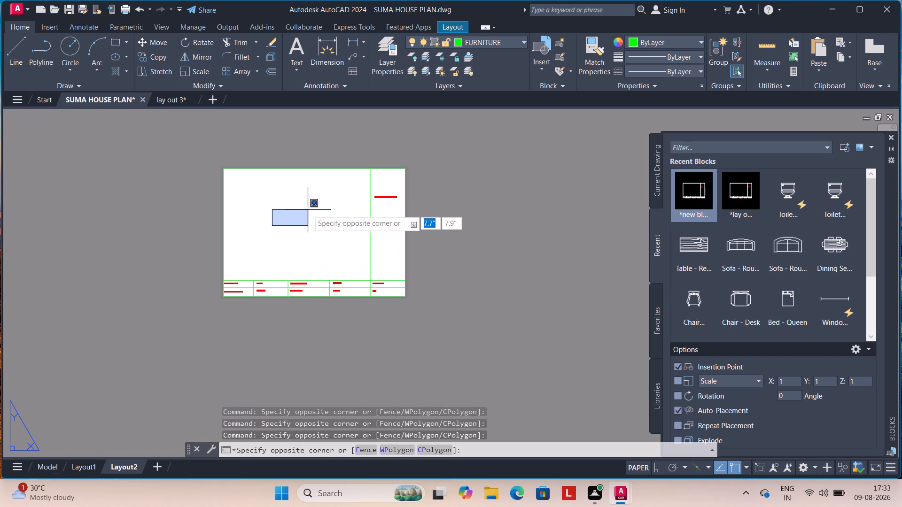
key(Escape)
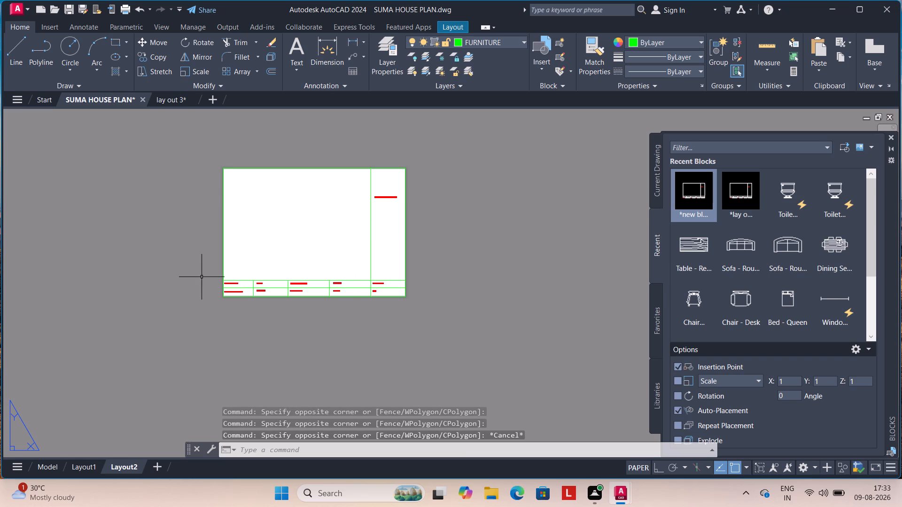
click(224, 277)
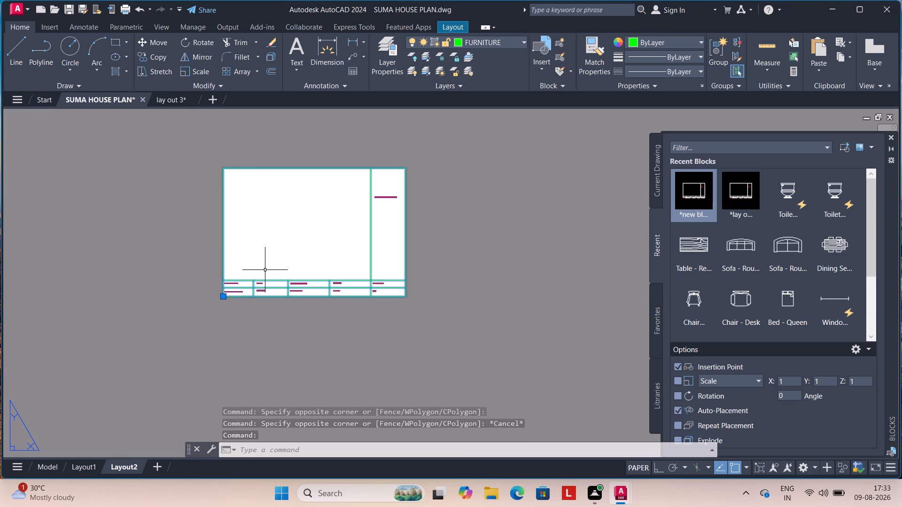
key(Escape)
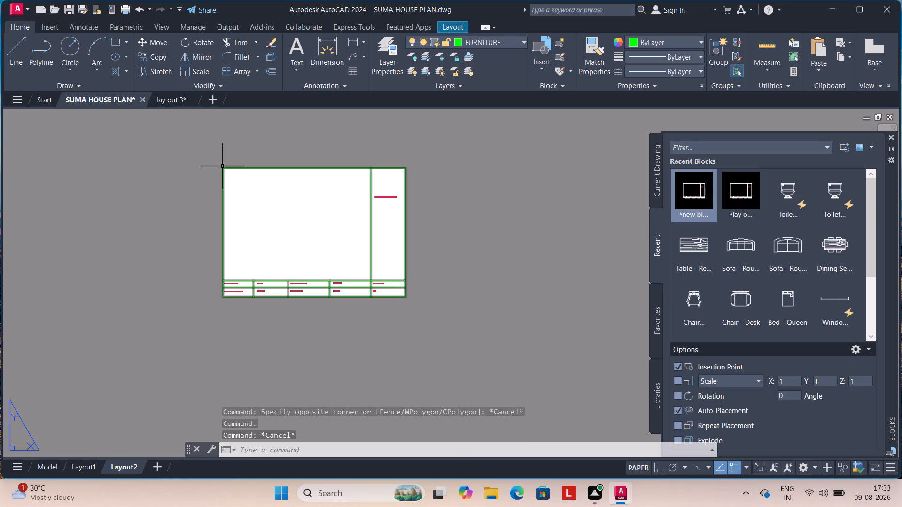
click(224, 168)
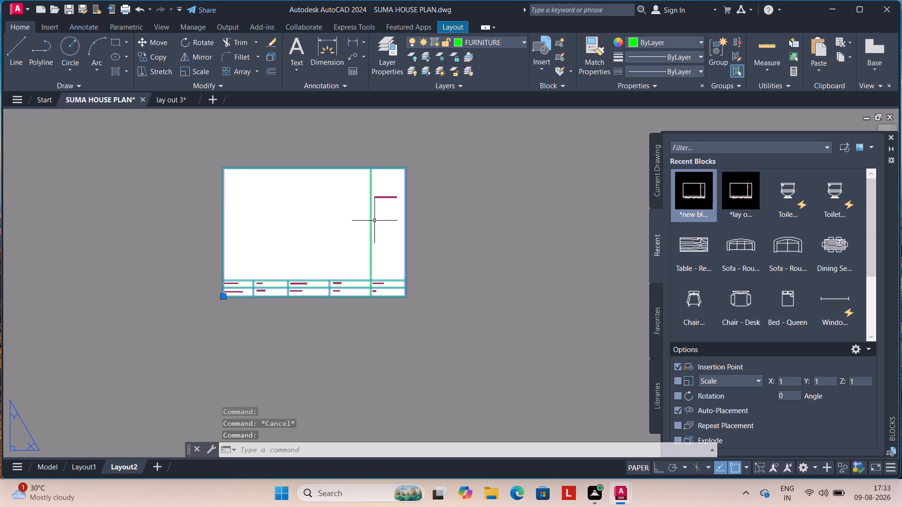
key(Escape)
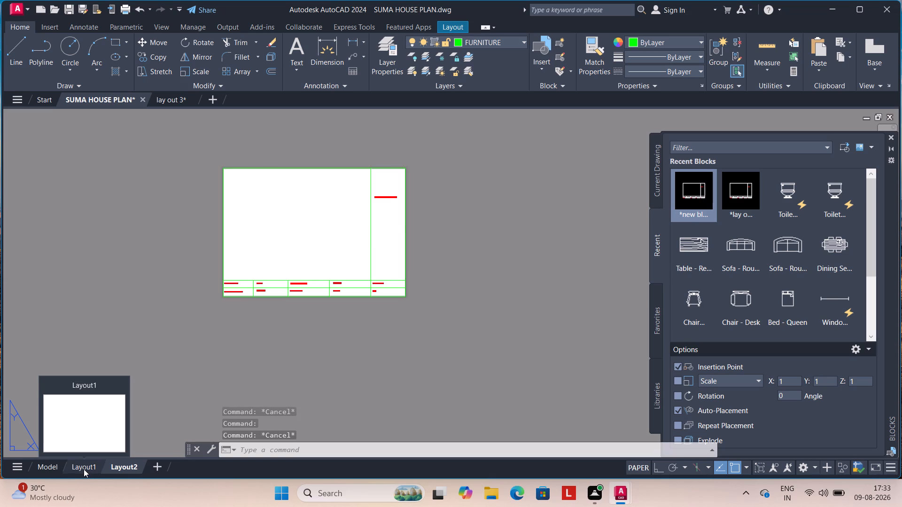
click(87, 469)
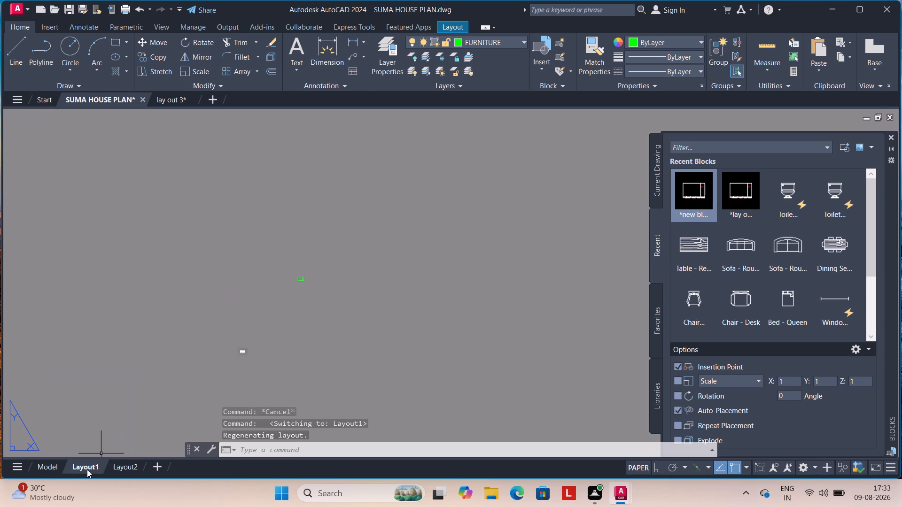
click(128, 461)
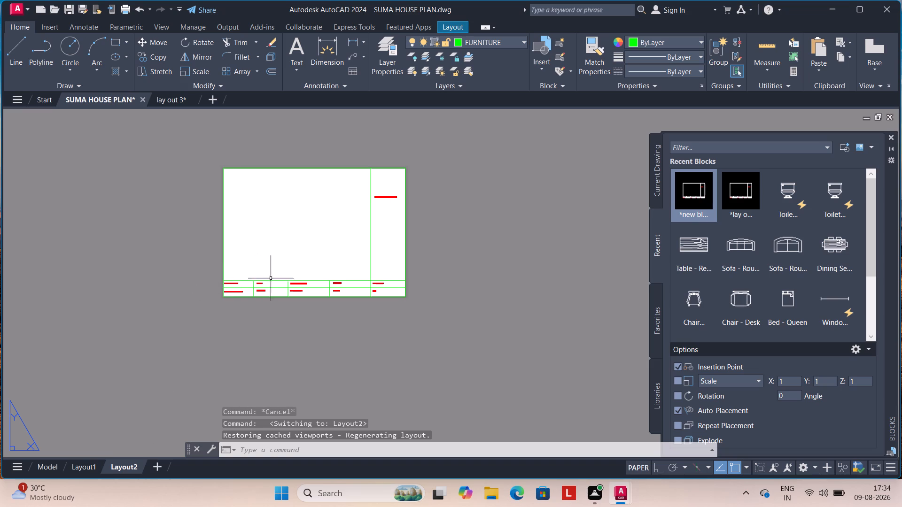
Add a new layout to SUMA HOUSE PLAN after Layout2.
click(156, 463)
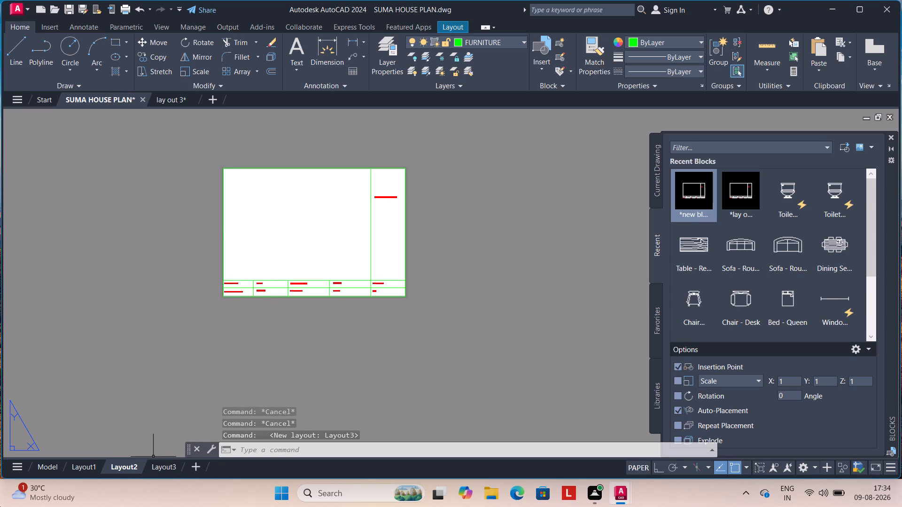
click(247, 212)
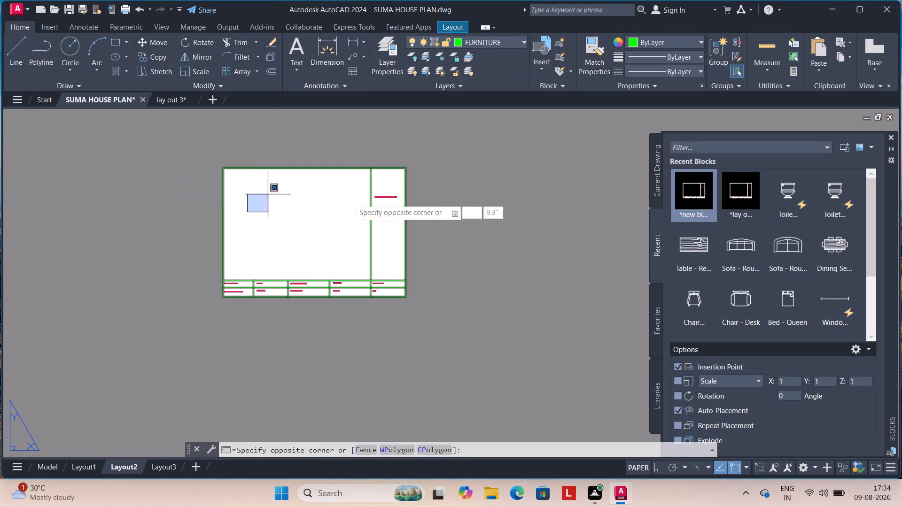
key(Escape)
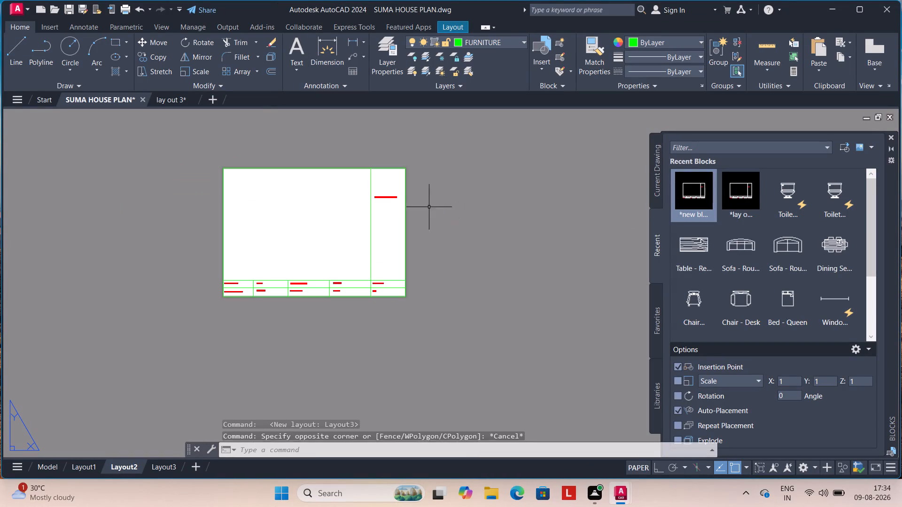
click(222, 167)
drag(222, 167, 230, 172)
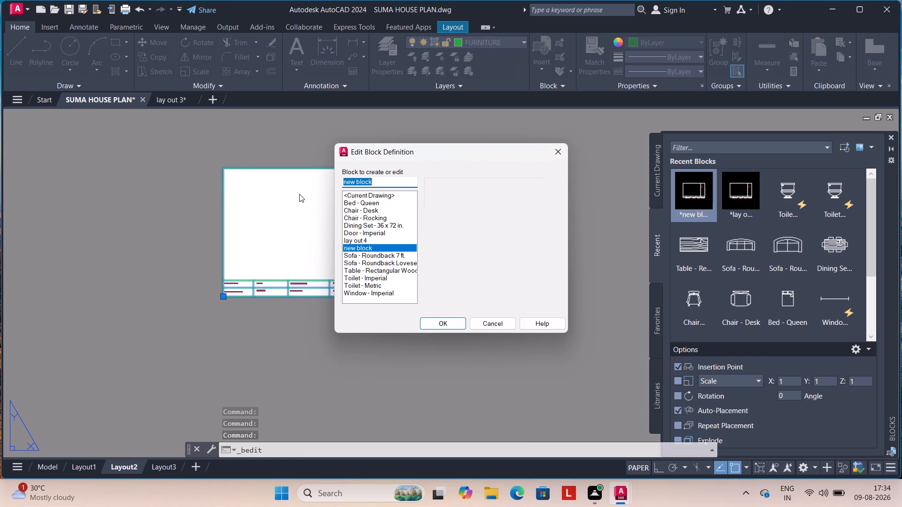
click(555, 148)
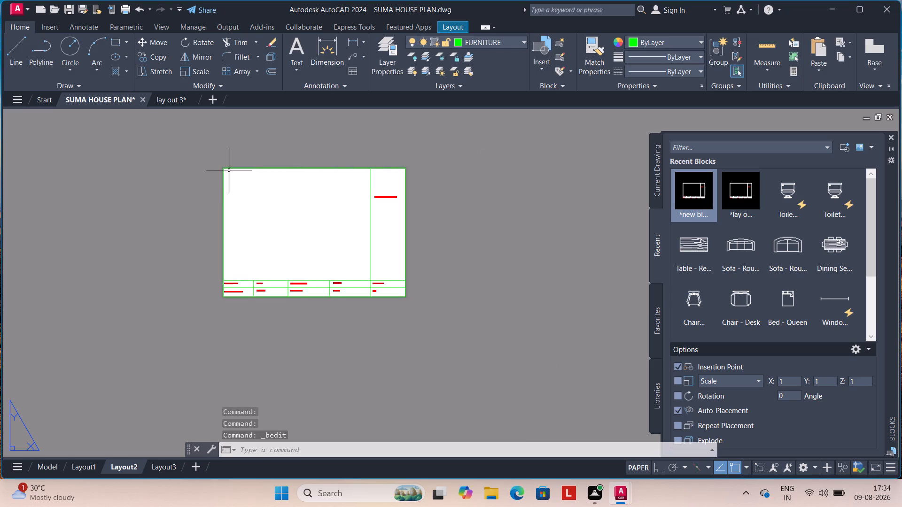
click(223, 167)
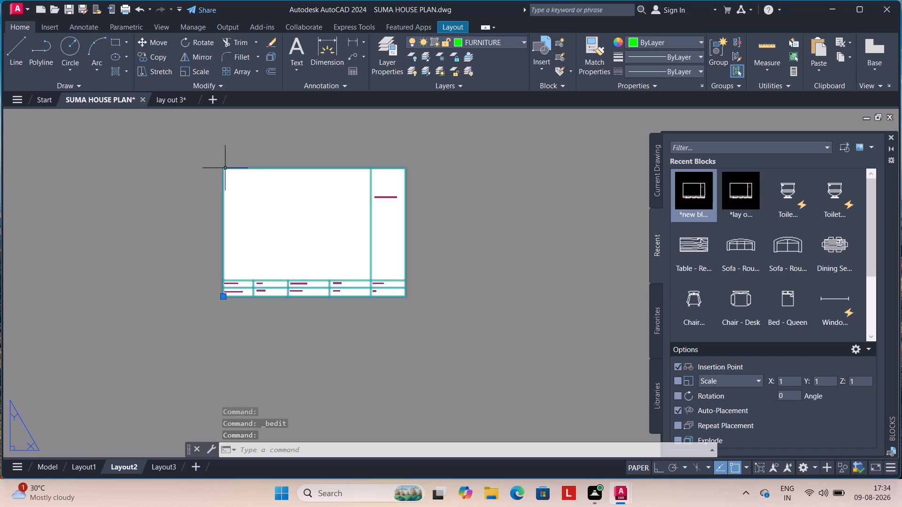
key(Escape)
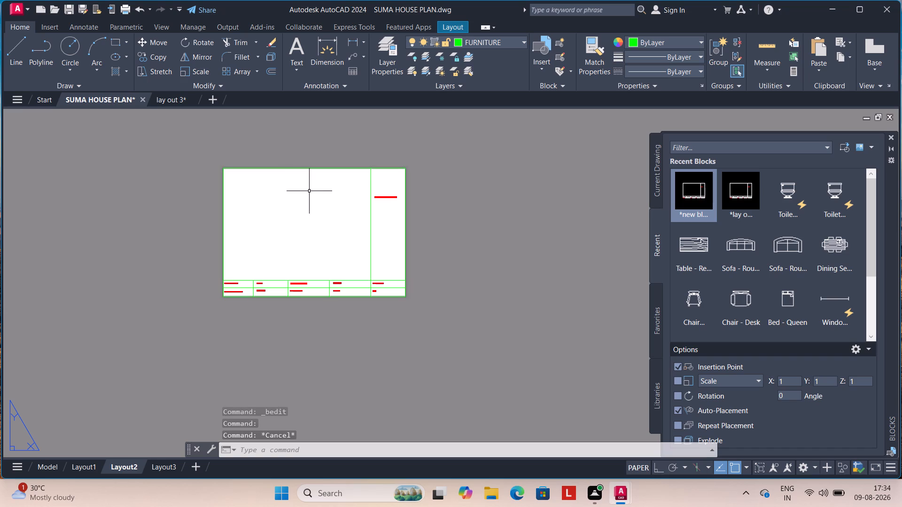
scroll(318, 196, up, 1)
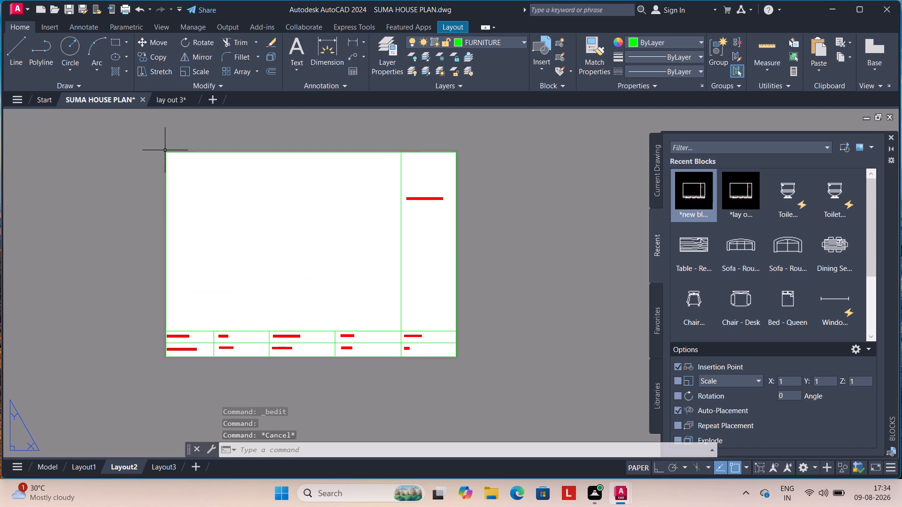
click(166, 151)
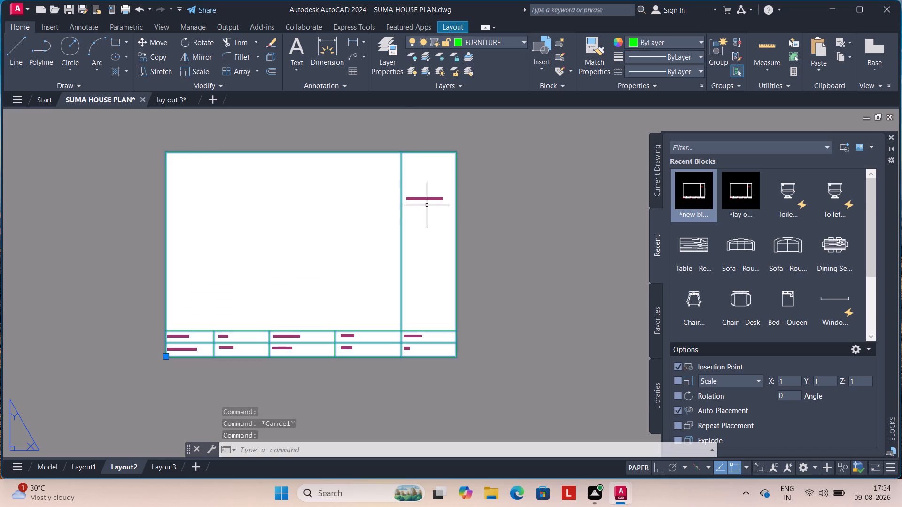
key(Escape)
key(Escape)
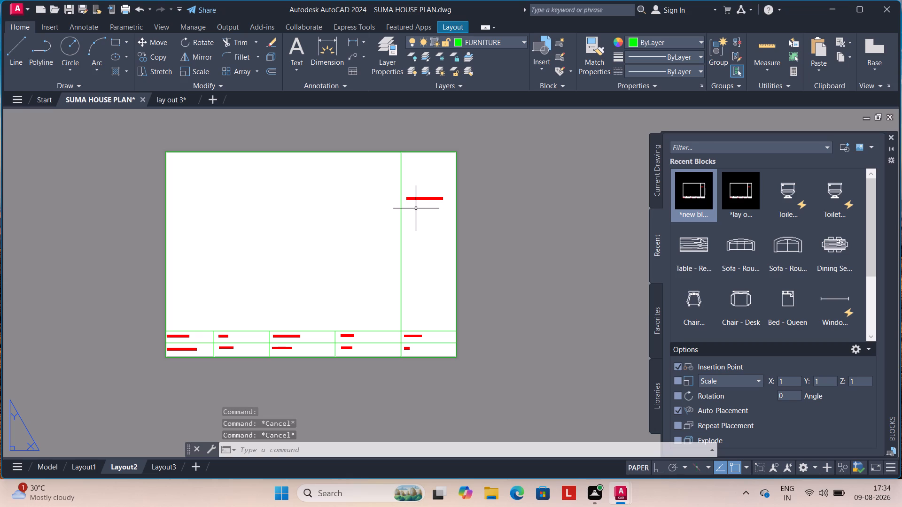
Create a rectangular MVIEW viewport on Layout2 filling the title block's blank drawing area, from its upper-left corner to its lower-right corner.
text(MV)
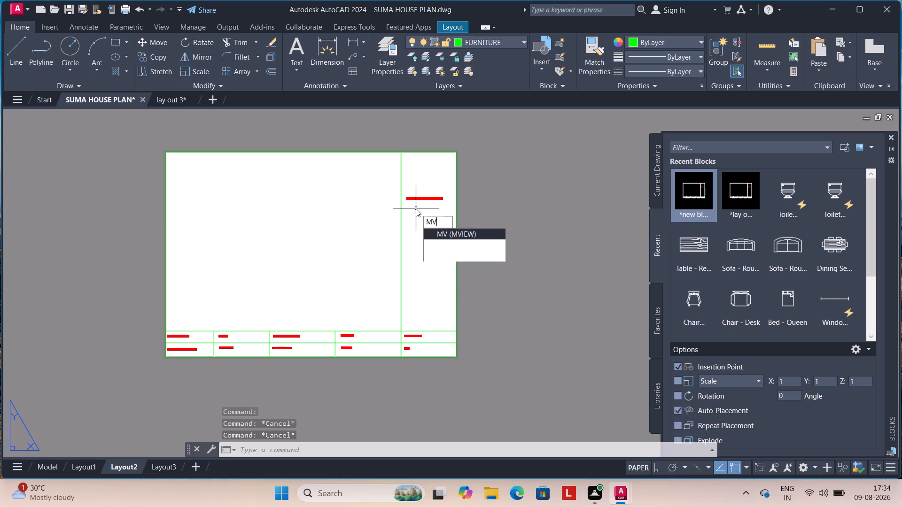
key(Return)
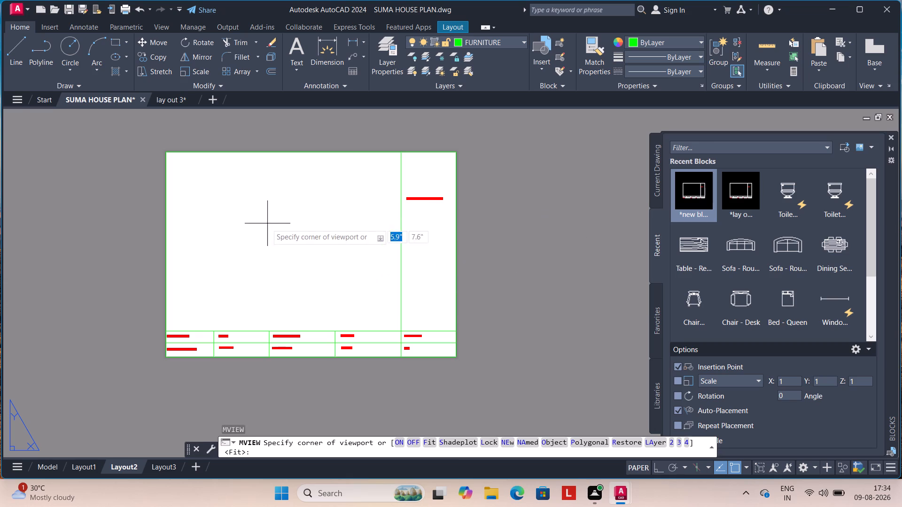
click(164, 152)
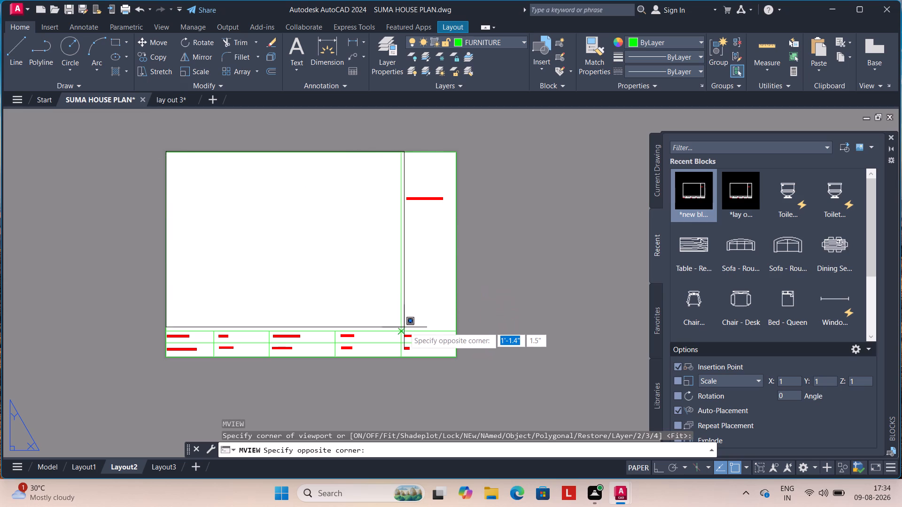
click(402, 329)
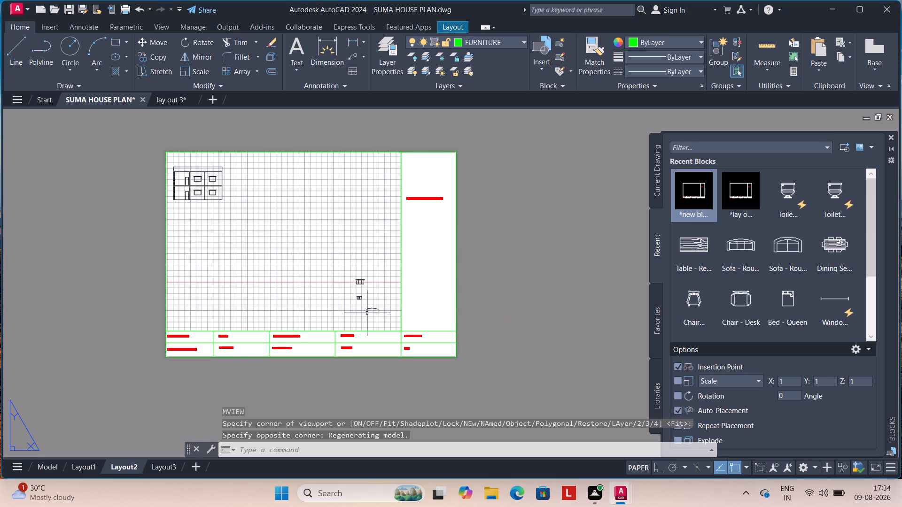
scroll(289, 245, down, 1)
scroll(227, 216, up, 1)
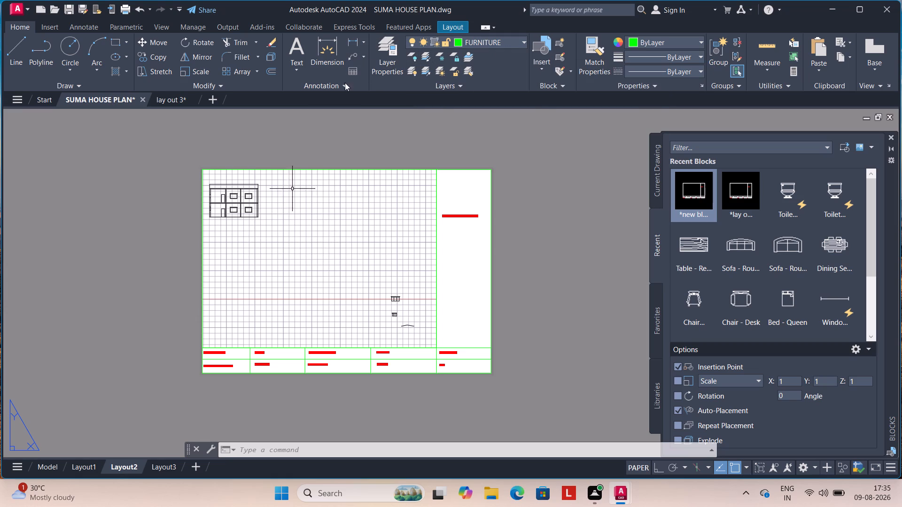
Make STAIRCASE the current layer.
click(432, 43)
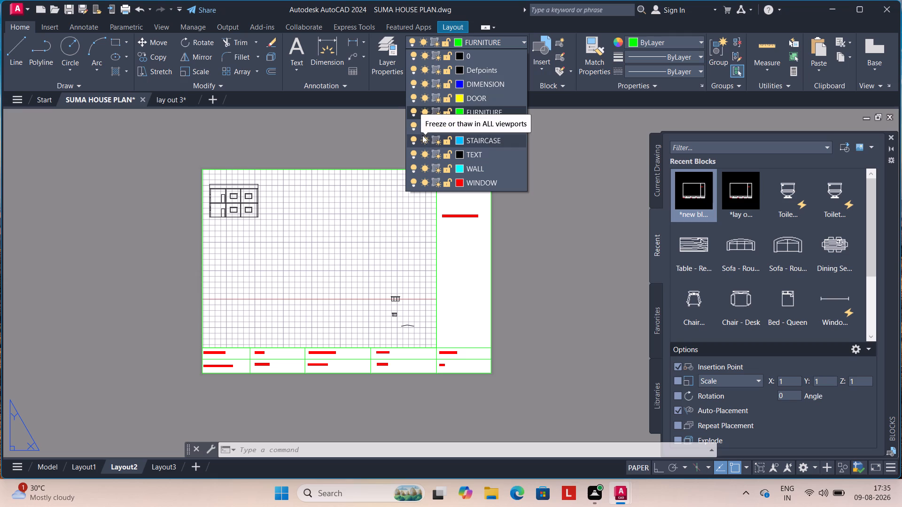
click(422, 136)
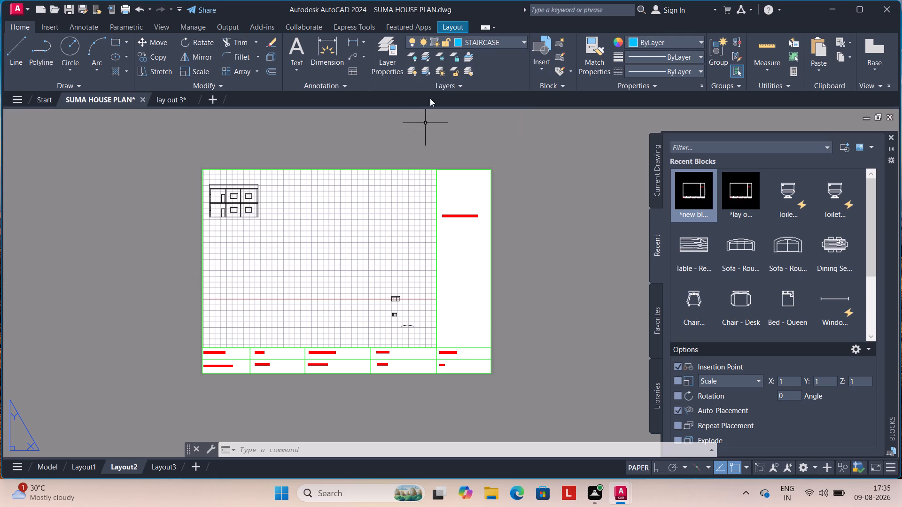
Freeze the WINDOW, WALL, TEXT, STAIRCASE, HATCH, FURNITURE, DOOR, DIMENSION, Defpoints and 0 layers in Layout2's current viewport.
click(431, 41)
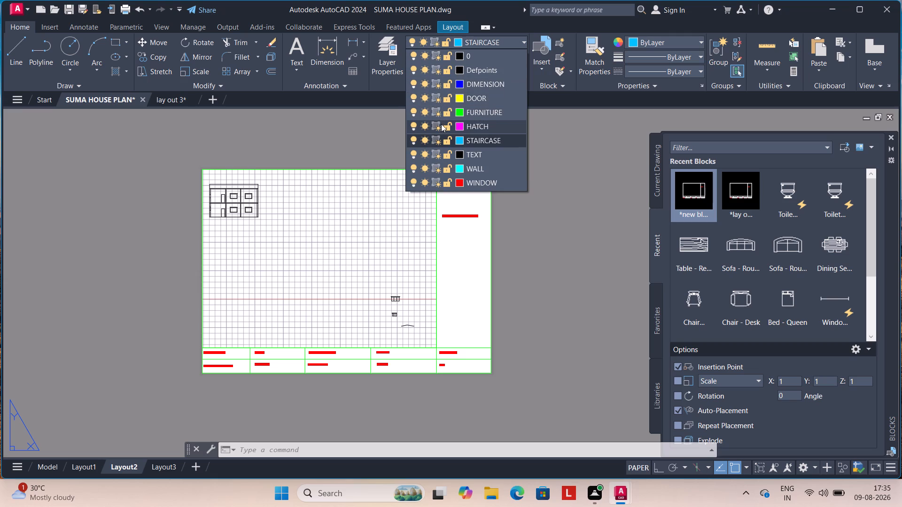
click(437, 185)
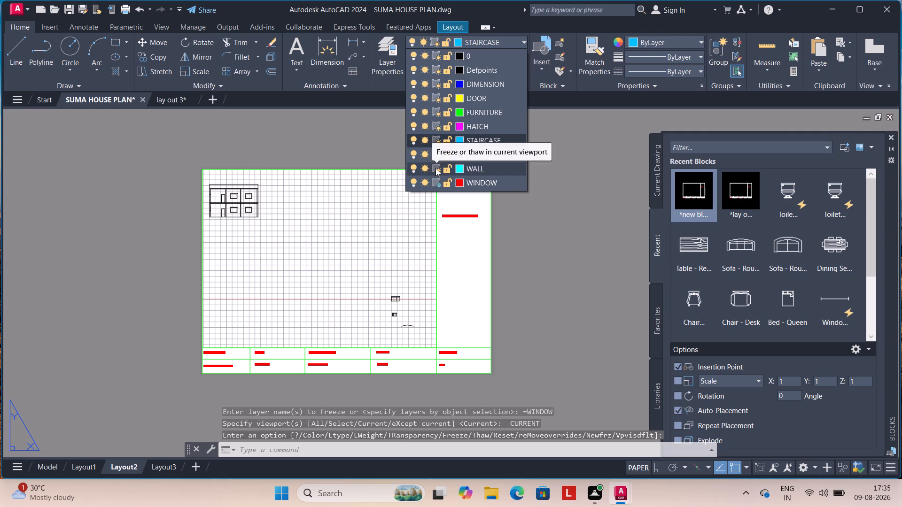
click(435, 168)
click(435, 153)
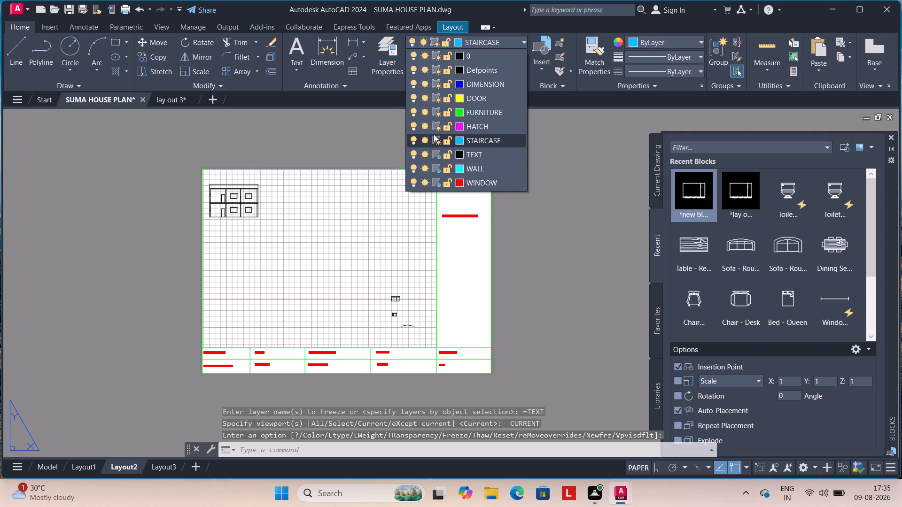
click(434, 134)
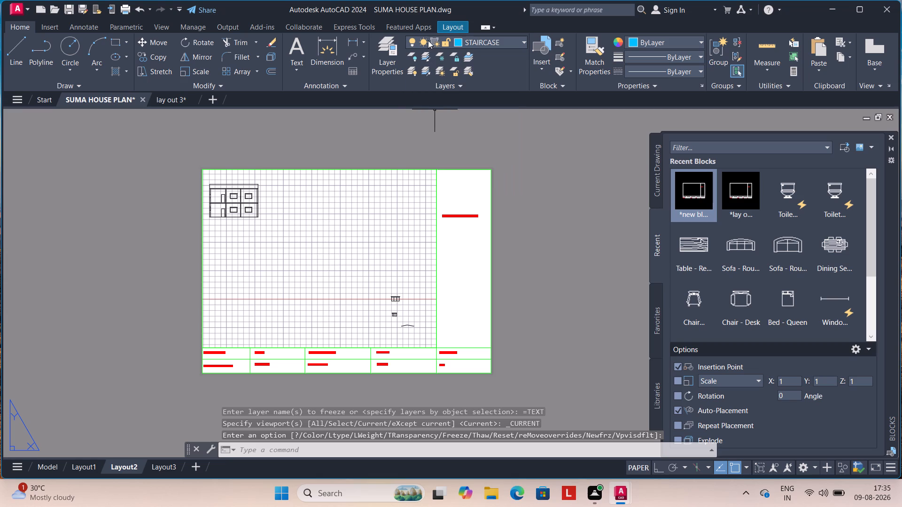
click(428, 40)
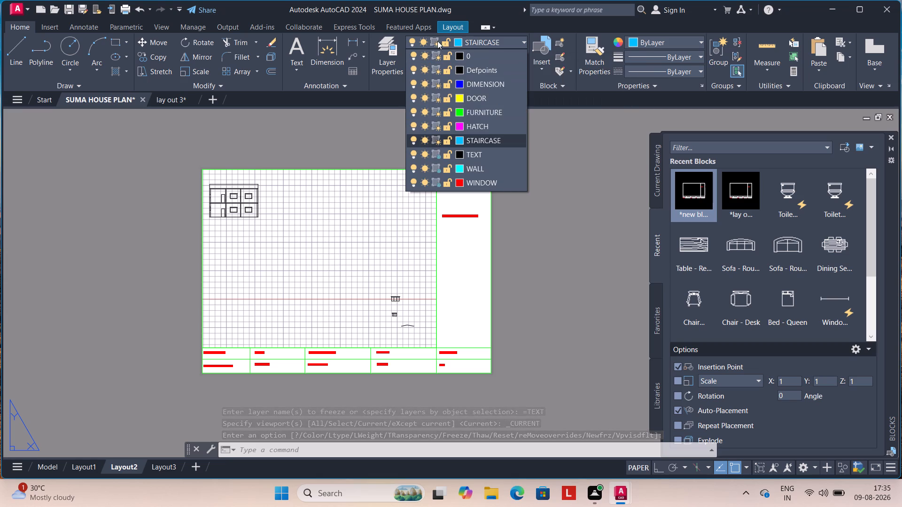
click(436, 140)
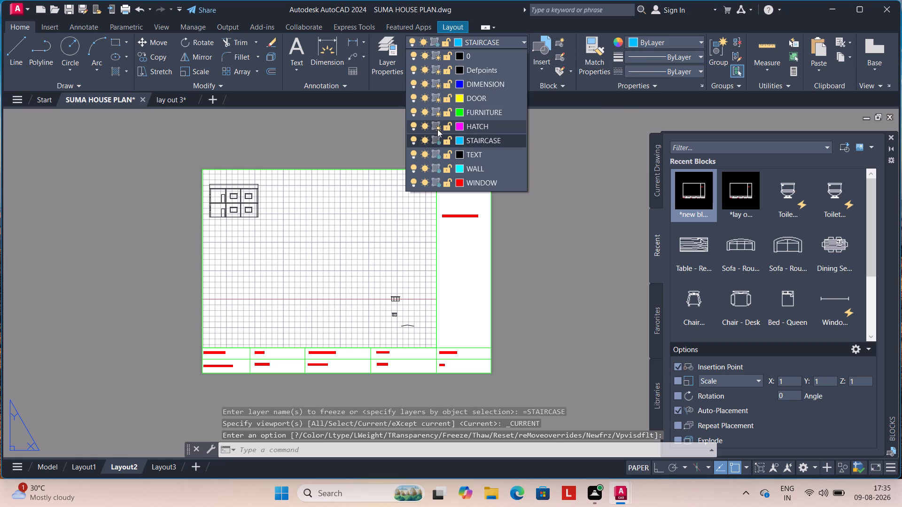
click(440, 126)
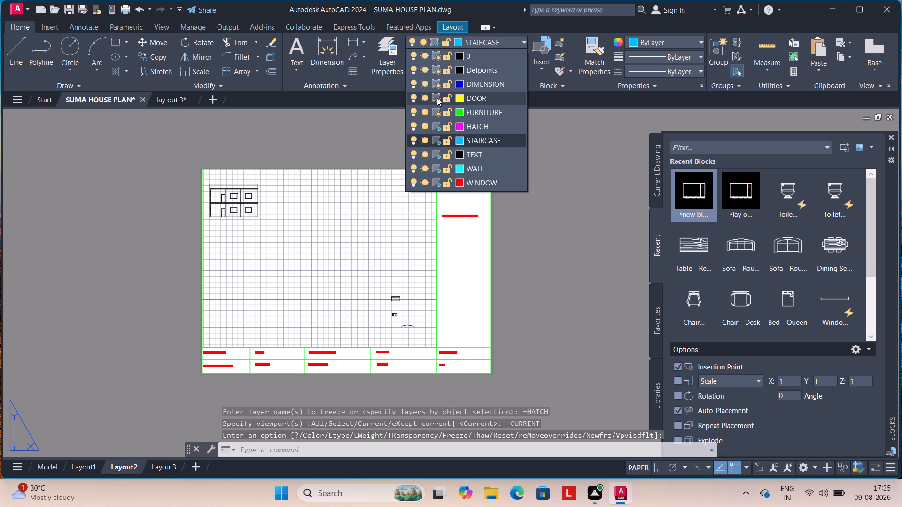
click(437, 114)
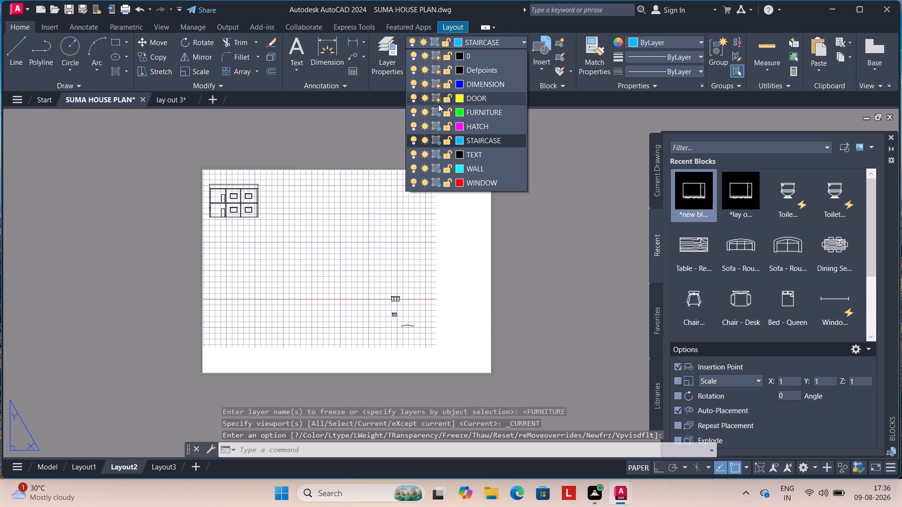
click(438, 99)
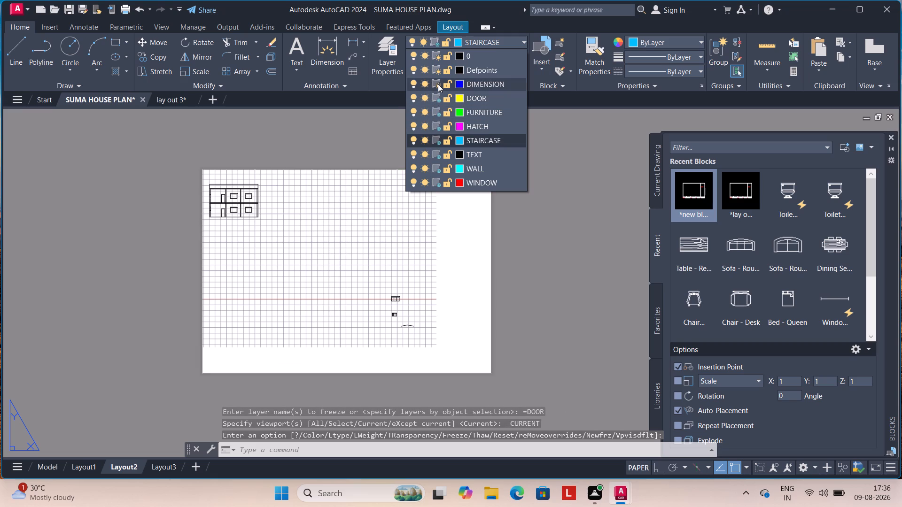
click(438, 84)
click(436, 70)
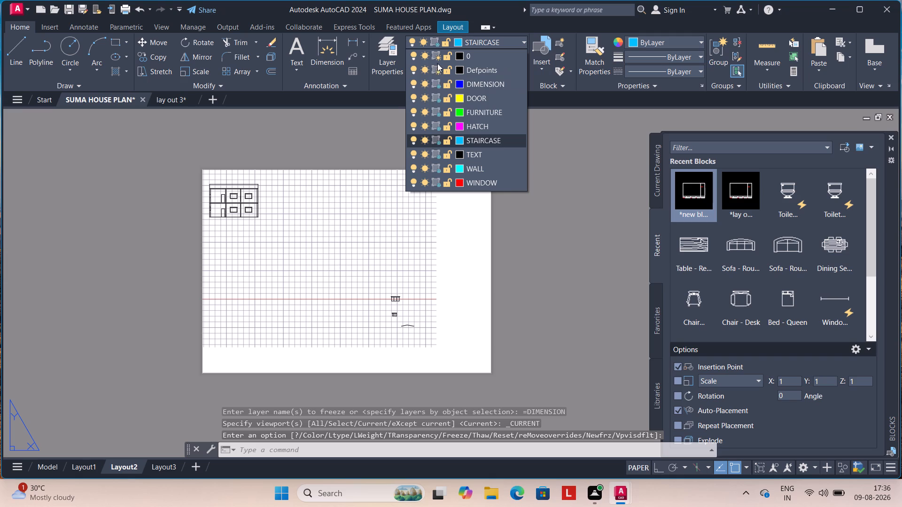
click(439, 55)
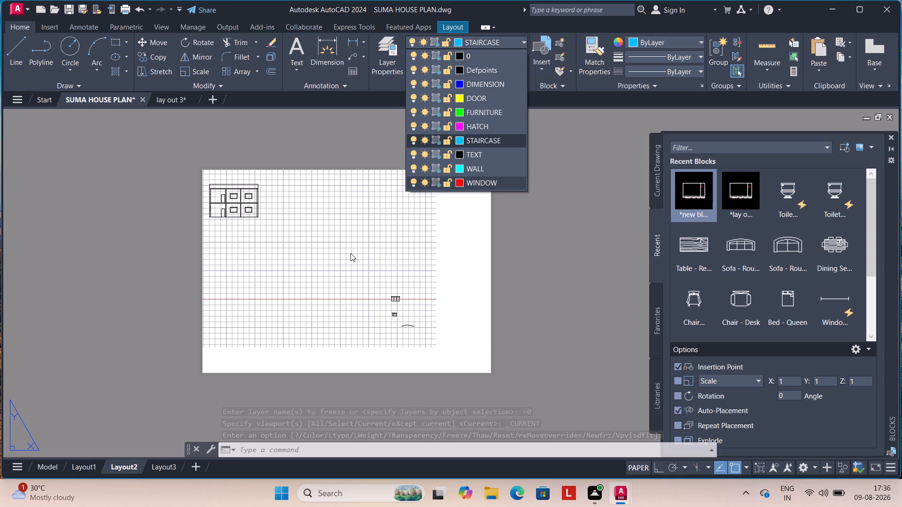
scroll(350, 253, down, 1)
scroll(372, 274, up, 2)
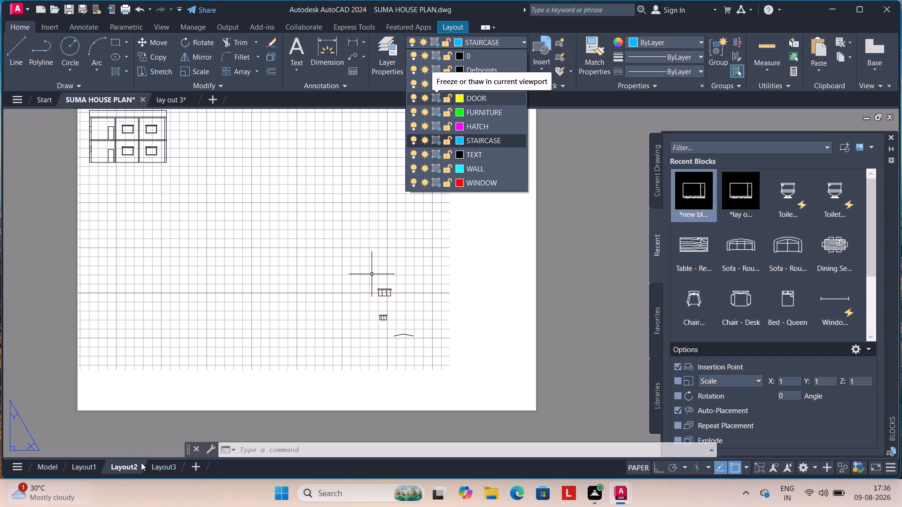
Switch to Layout3 and delete its default viewport from the sheet.
click(165, 467)
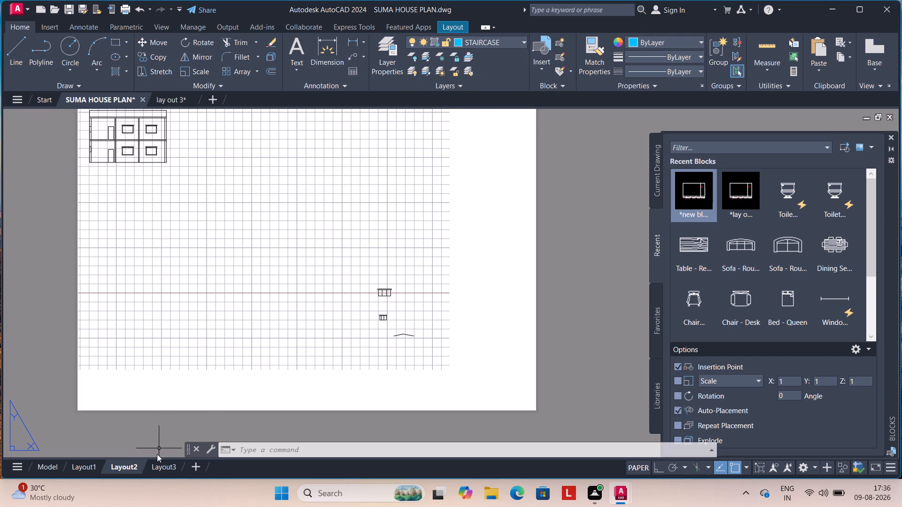
click(158, 463)
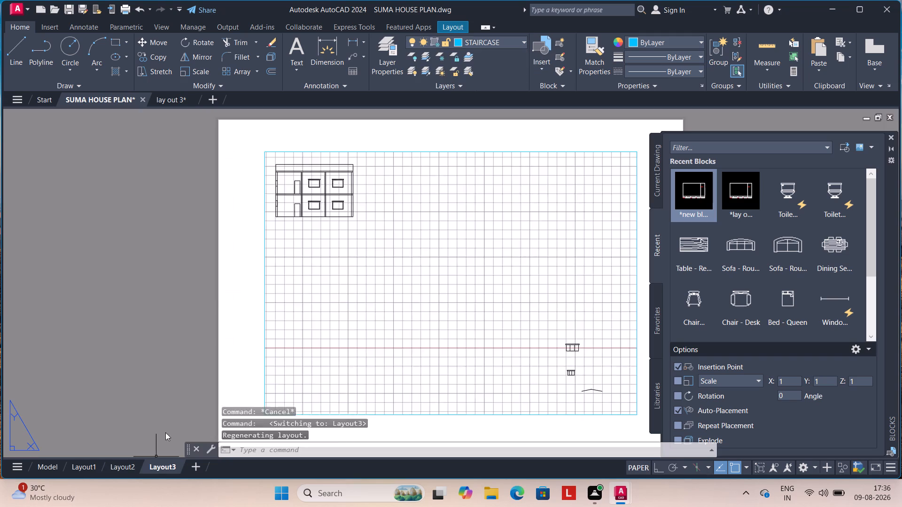
scroll(165, 431, down, 2)
middle_drag(249, 370, 275, 281)
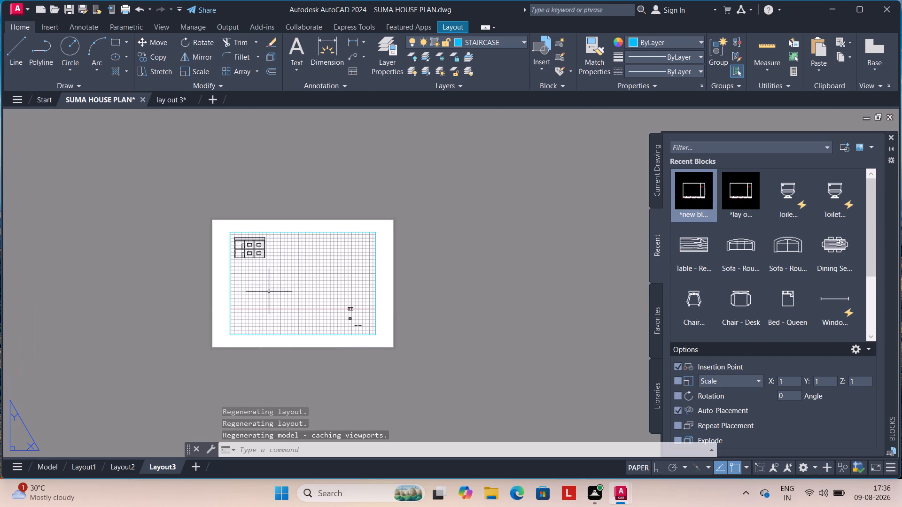
scroll(268, 292, up, 2)
drag(153, 113, 156, 119)
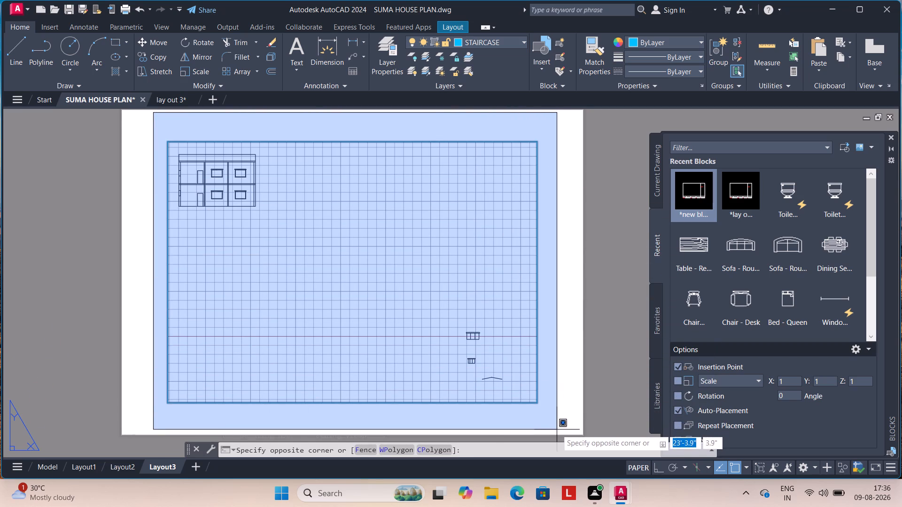
click(557, 430)
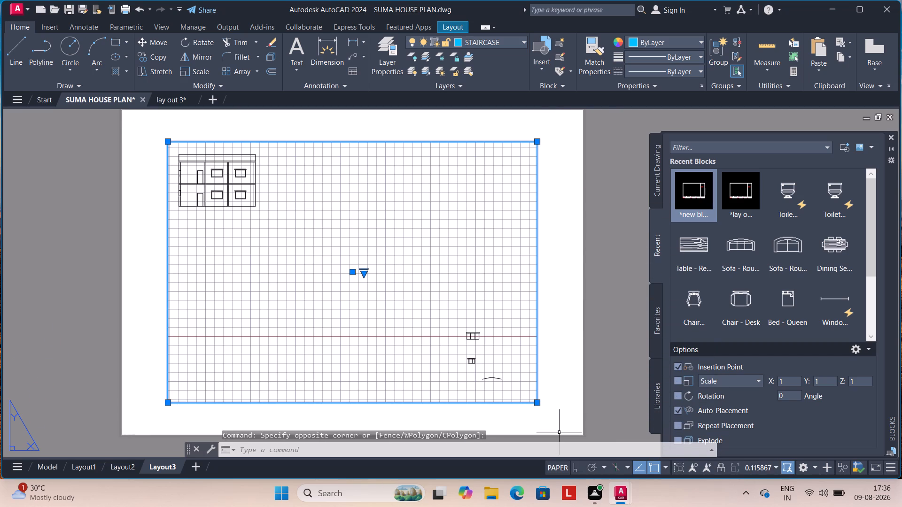
key(Delete)
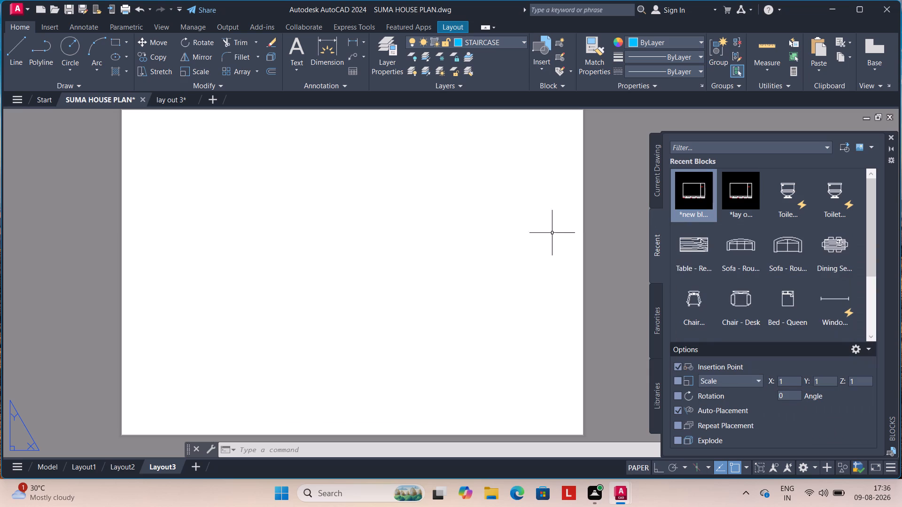
Create a new page setup named PPP for Layout3, starting from the Layout3 settings.
right_click(150, 463)
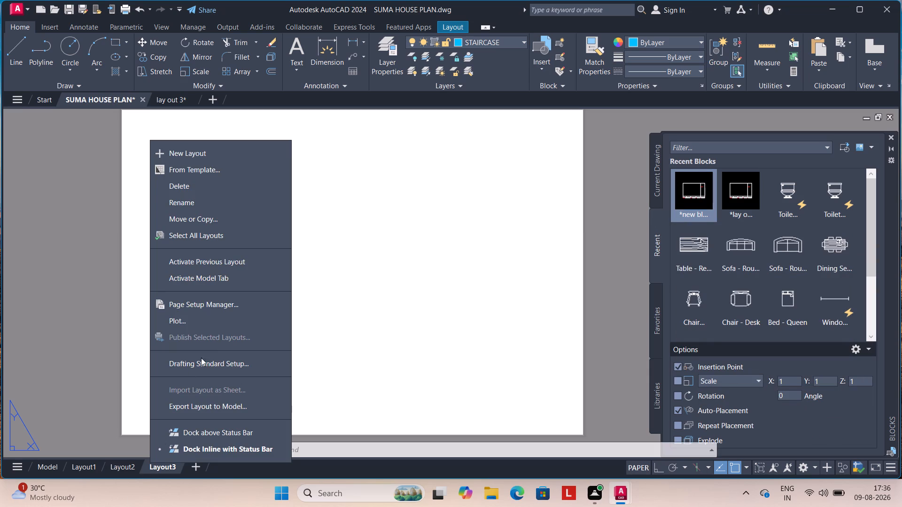
click(227, 308)
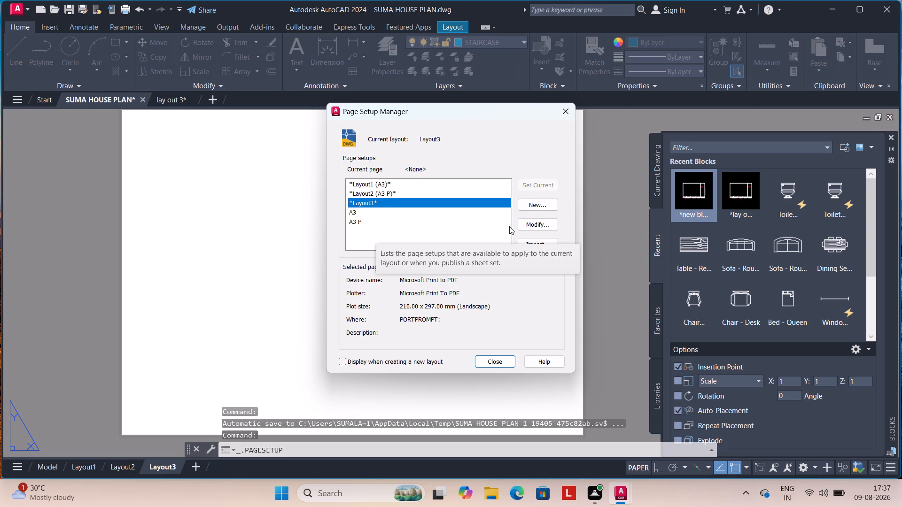
click(542, 207)
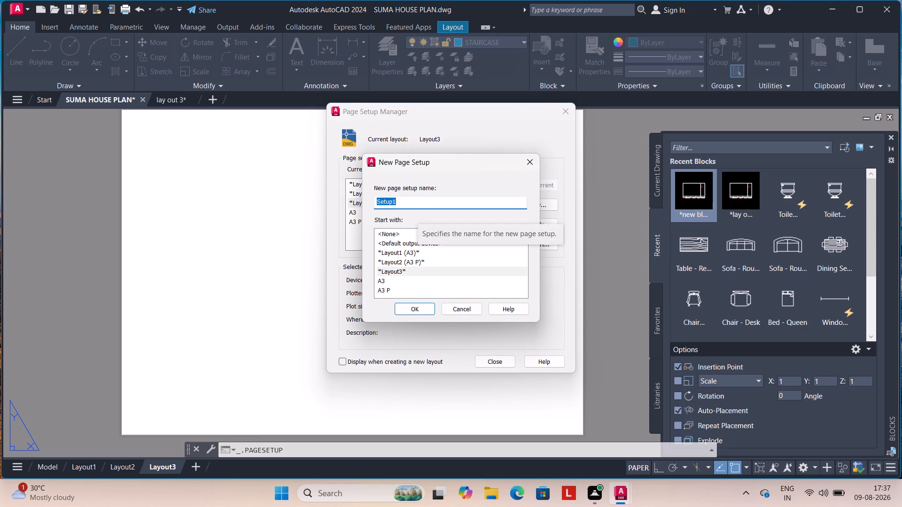
key(BackSpace)
key(BackSpace)
key(BackSpace)
key(BackSpace)
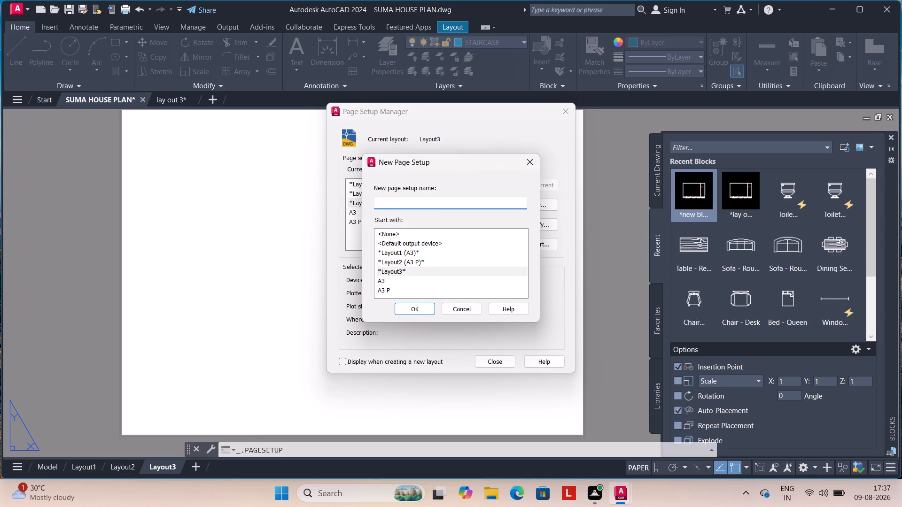
text(PPP)
click(424, 307)
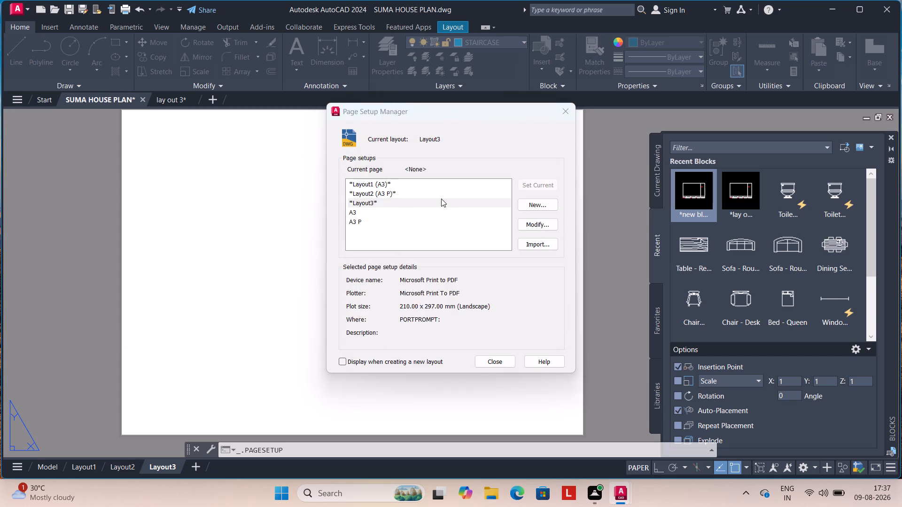
Configure page setup PPP with DWG To PDF.pc3, ISO full bleed A3 (420.00 x 297.00 MM), acad.ctb plot styles and Maximum quality.
click(445, 157)
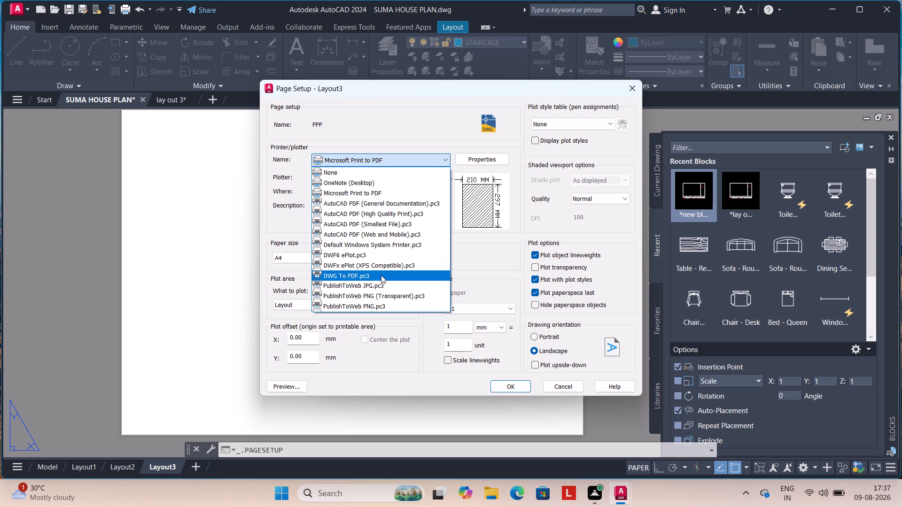
click(381, 275)
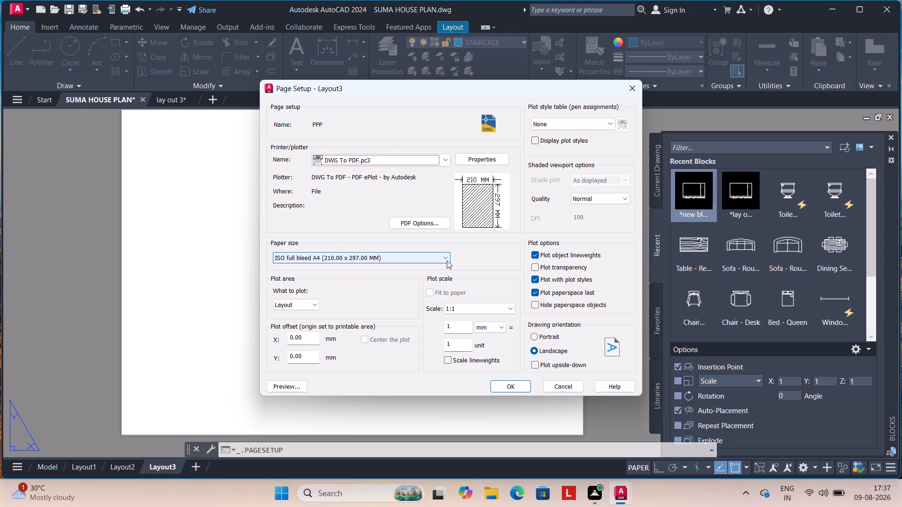
click(447, 261)
scroll(342, 323, up, 3)
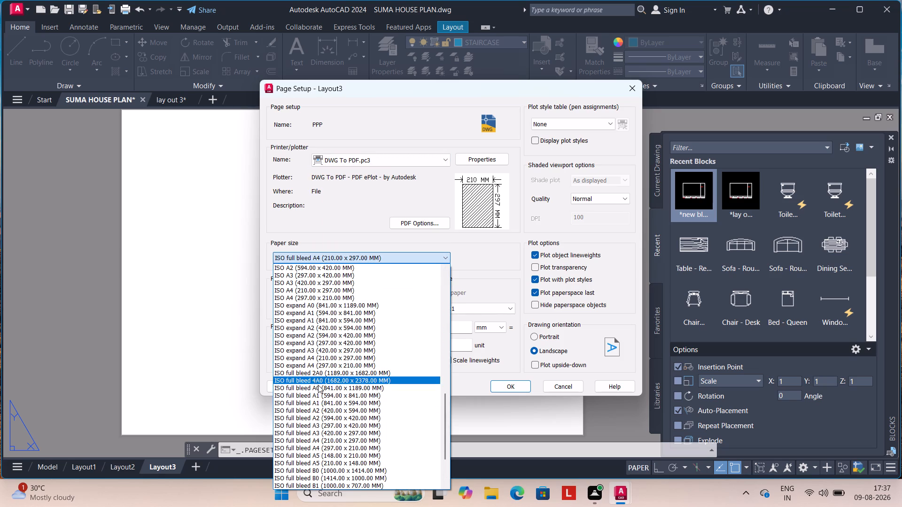
click(326, 433)
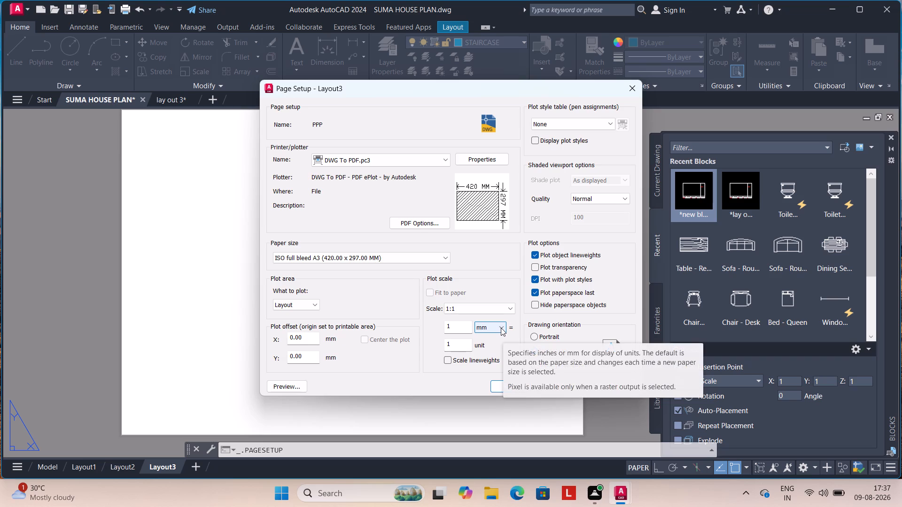
click(610, 124)
click(561, 144)
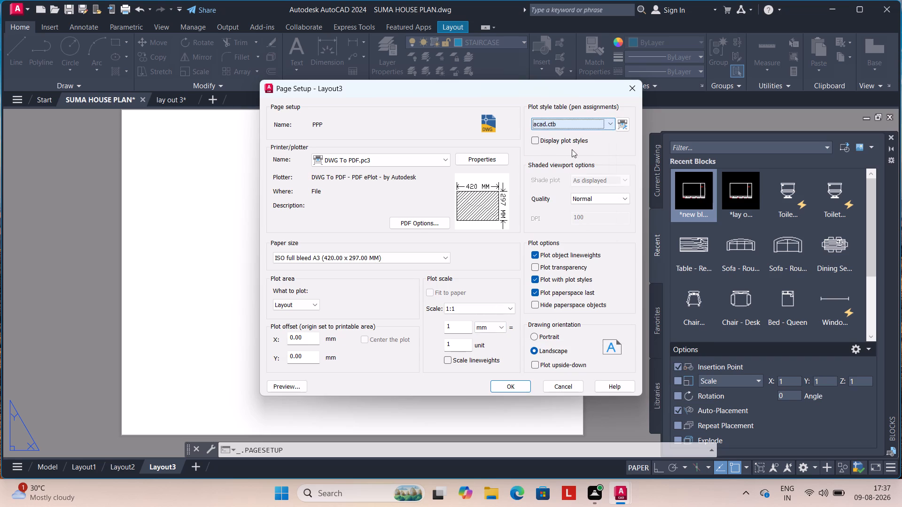
click(619, 200)
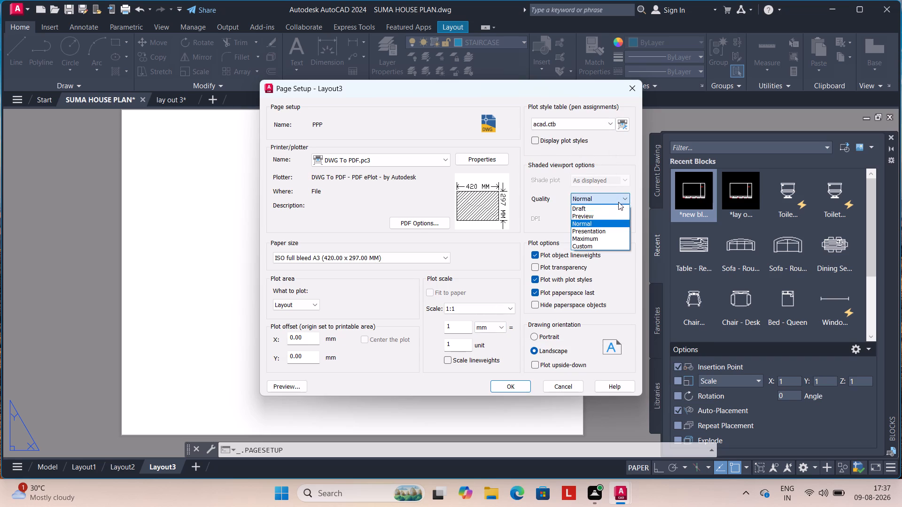
click(601, 238)
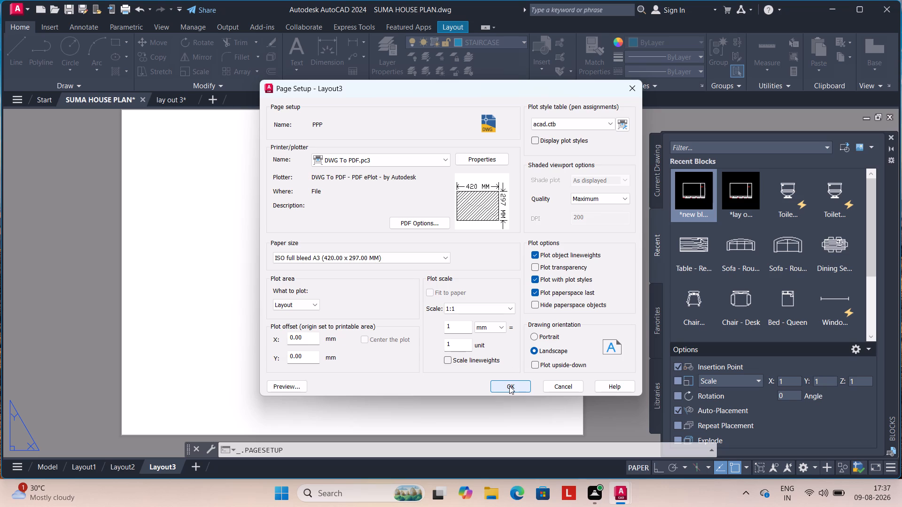
click(509, 386)
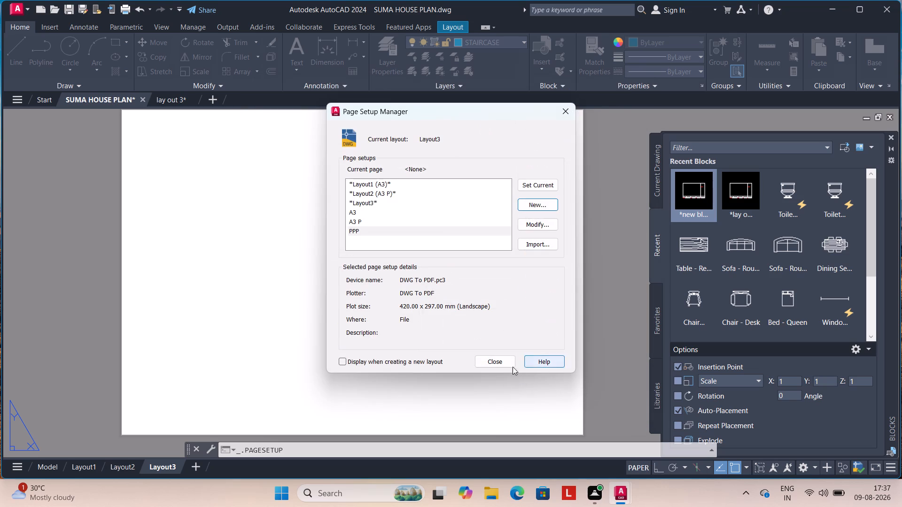
Make PPP the current page setup for Layout3.
click(538, 184)
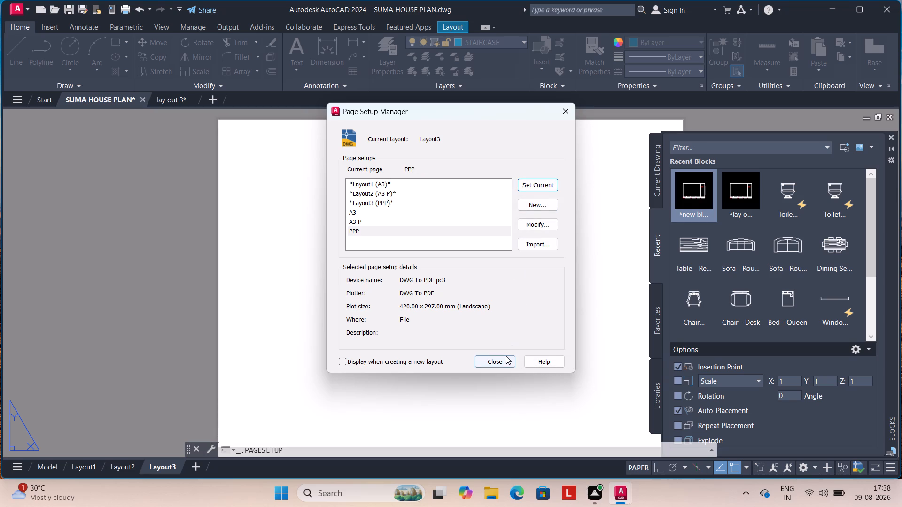
click(506, 356)
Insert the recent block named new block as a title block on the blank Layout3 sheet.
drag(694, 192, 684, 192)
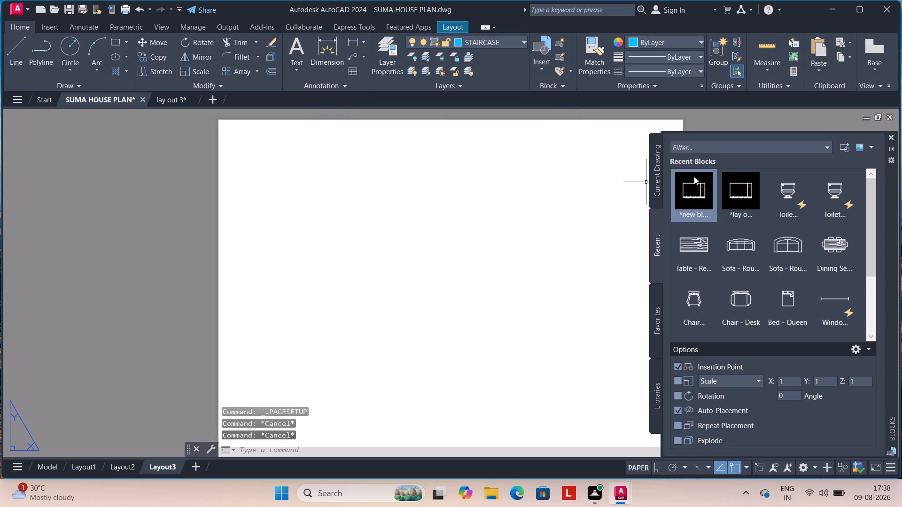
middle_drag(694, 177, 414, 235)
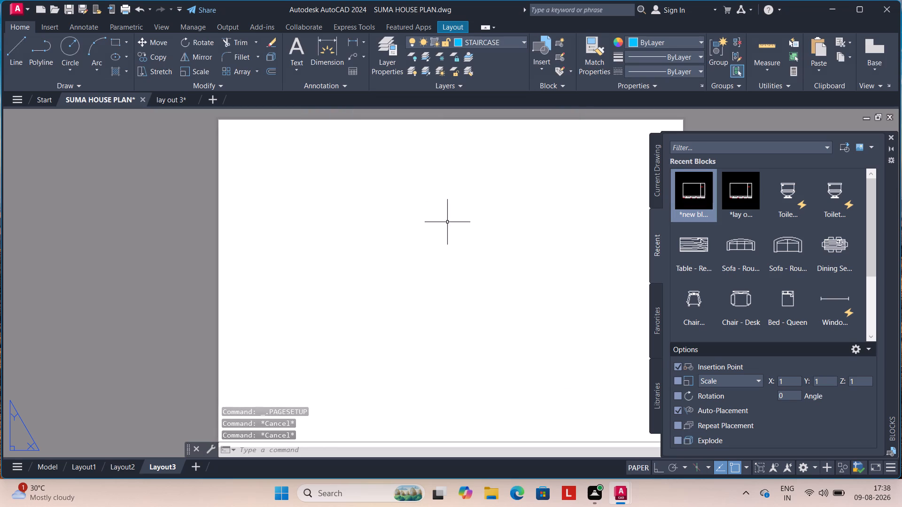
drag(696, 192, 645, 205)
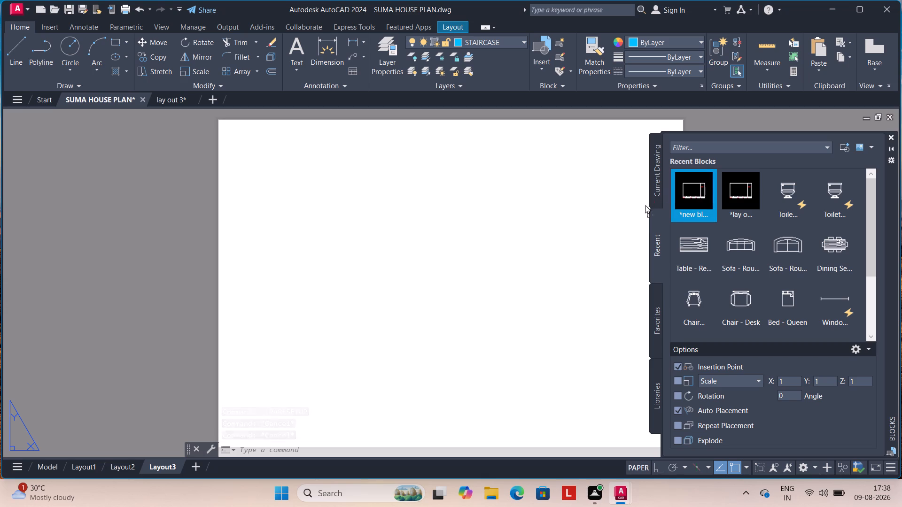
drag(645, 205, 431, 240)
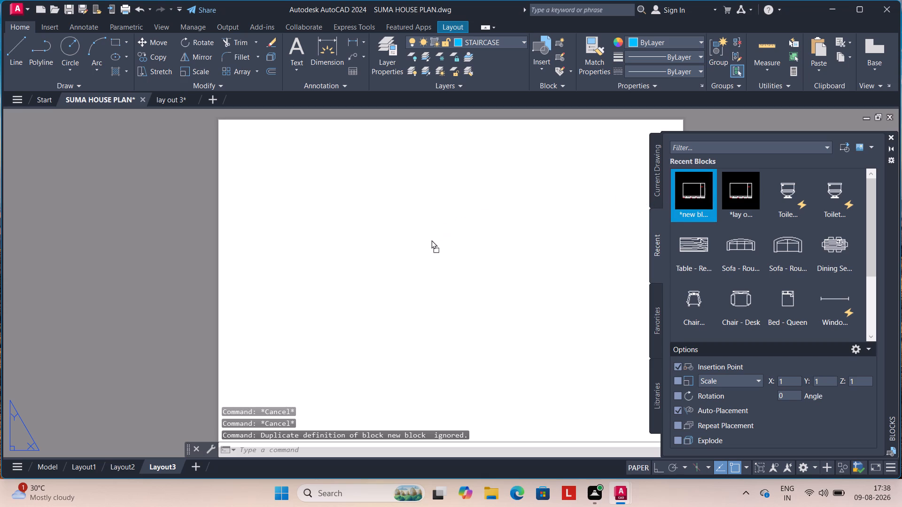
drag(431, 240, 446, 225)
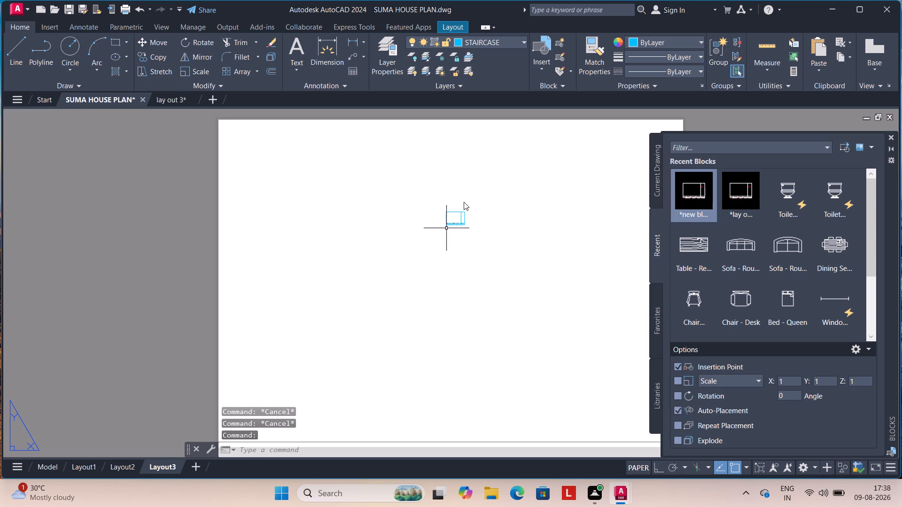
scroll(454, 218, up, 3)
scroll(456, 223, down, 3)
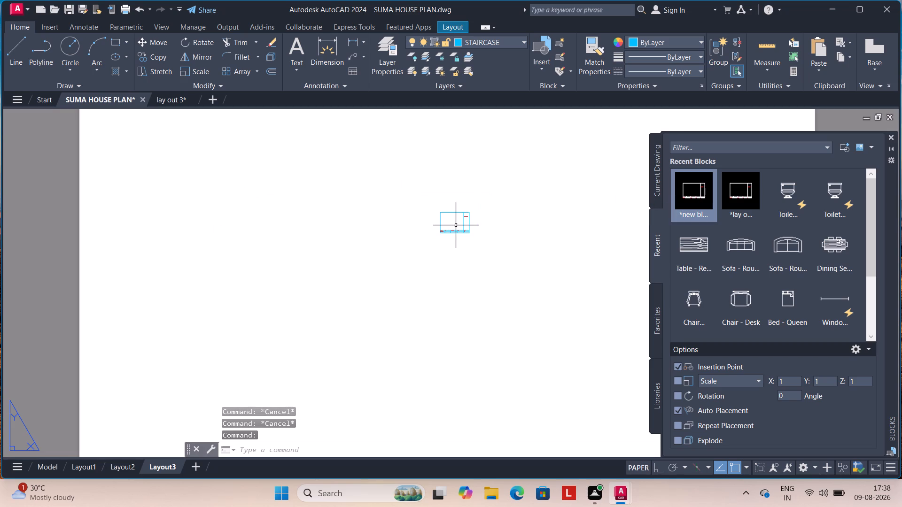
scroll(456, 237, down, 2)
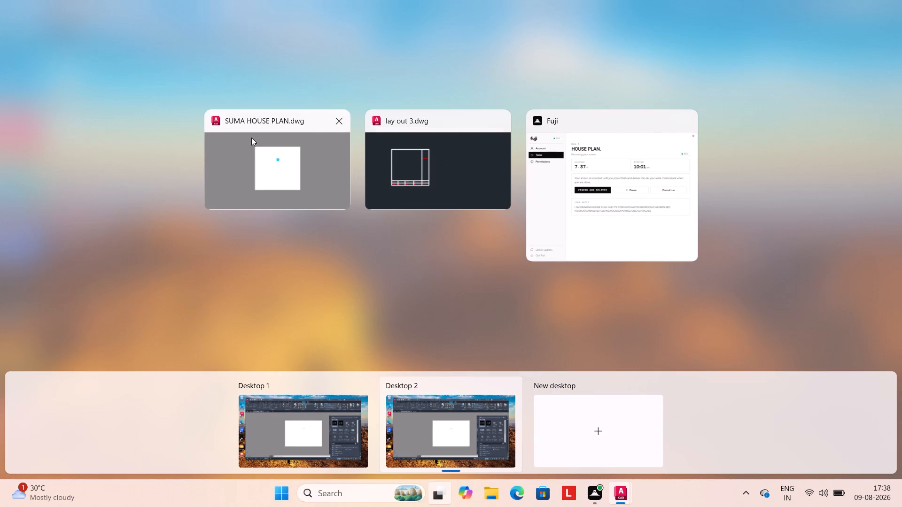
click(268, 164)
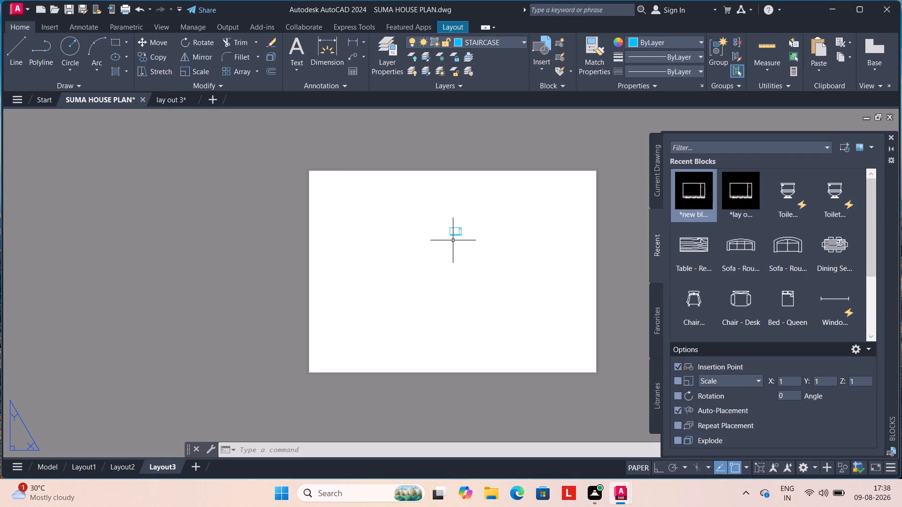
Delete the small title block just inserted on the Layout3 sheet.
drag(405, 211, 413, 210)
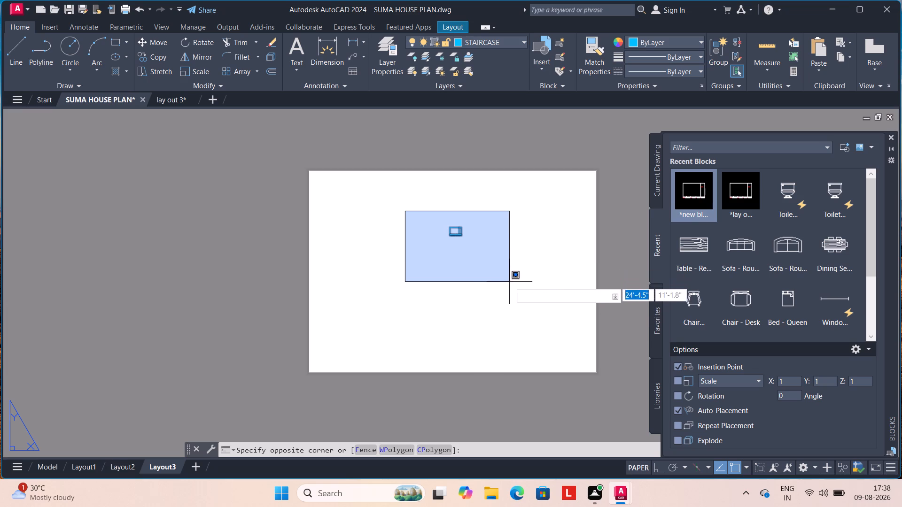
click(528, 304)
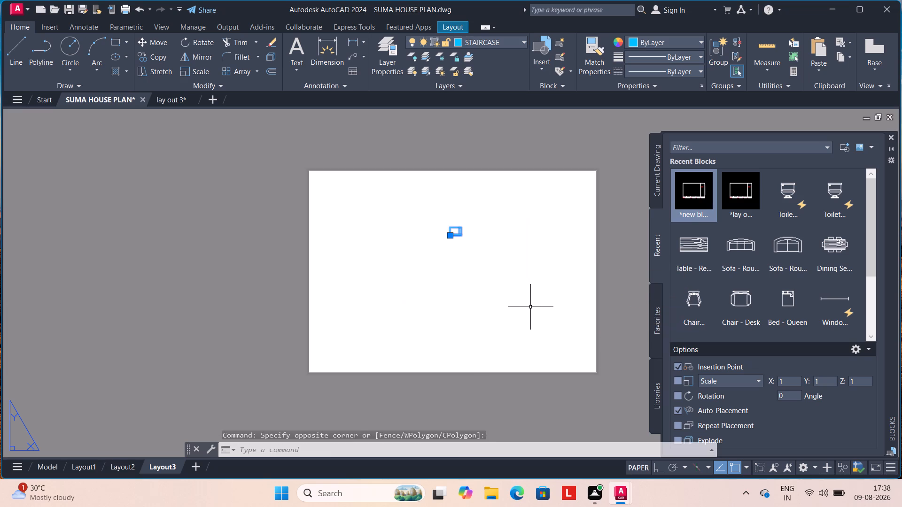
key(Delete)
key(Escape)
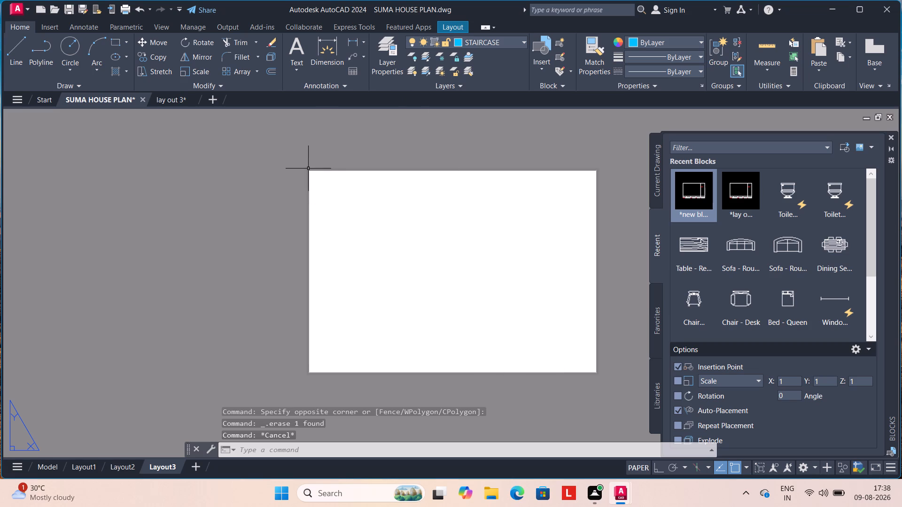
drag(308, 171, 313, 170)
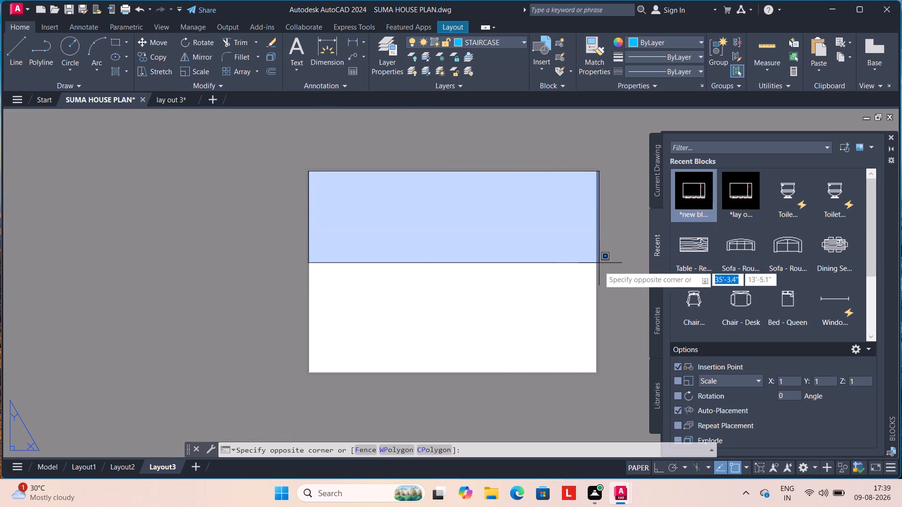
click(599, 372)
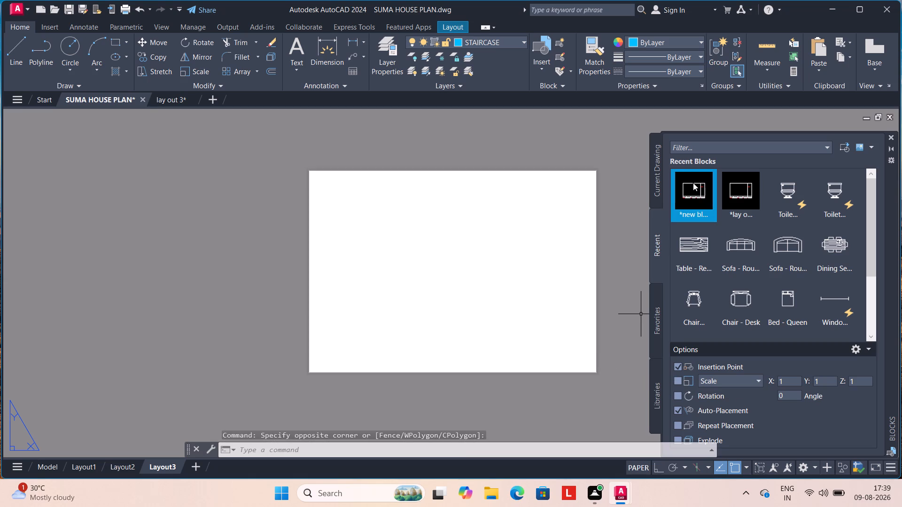
Insert the recent block named new block again, near the upper middle of the Layout3 sheet.
drag(693, 183, 467, 238)
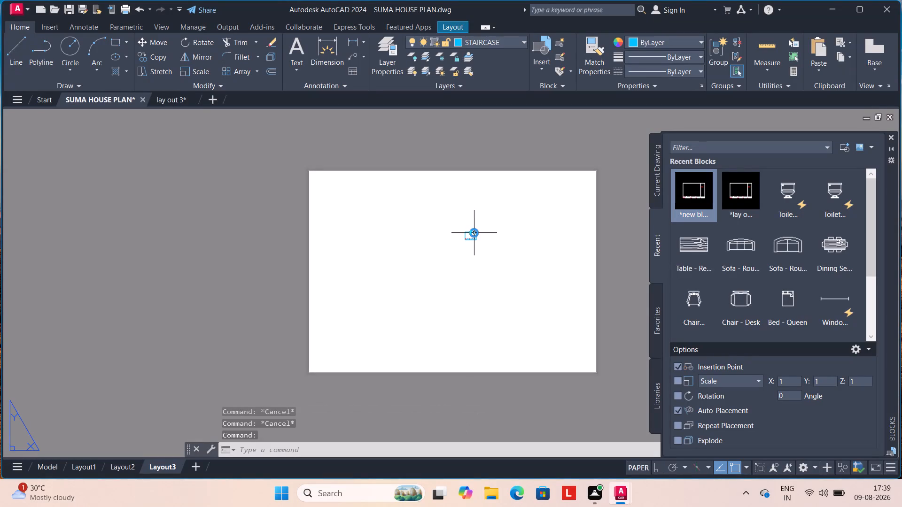
scroll(474, 233, up, 6)
scroll(447, 234, down, 5)
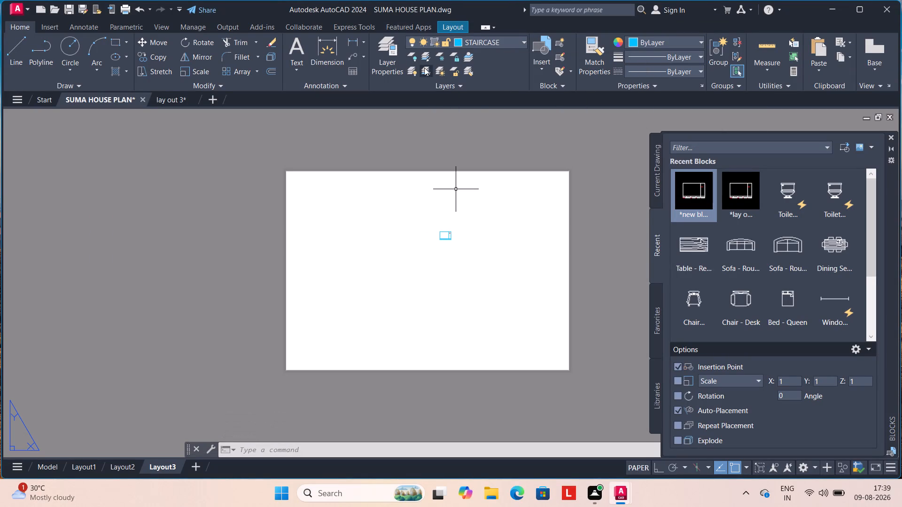
Switch to Layout2 and examine its sheet, checking the viewport's grid area and the house drawings it shows.
click(116, 469)
scroll(338, 297, down, 2)
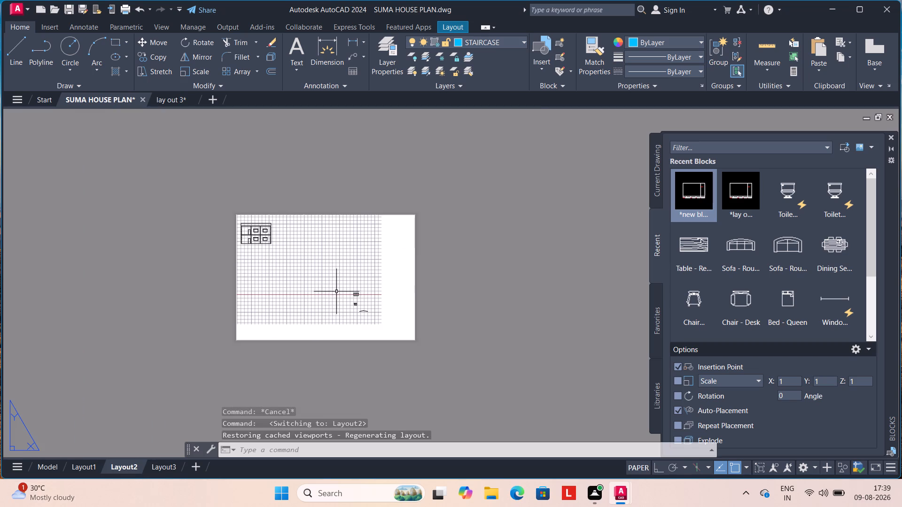
scroll(335, 290, up, 1)
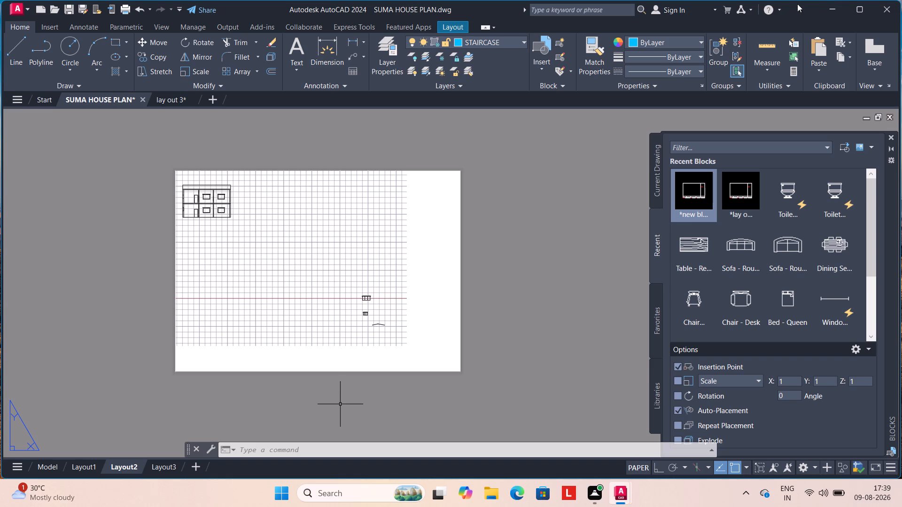
scroll(386, 194, up, 1)
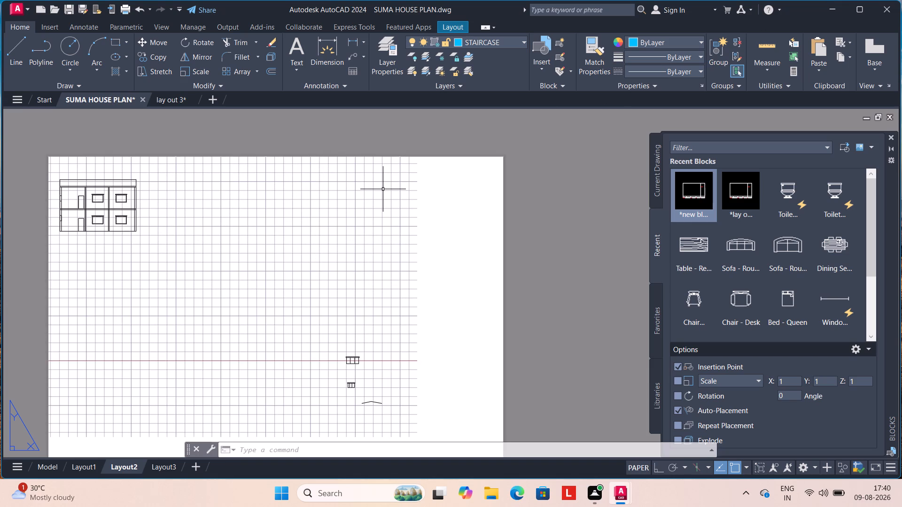
scroll(362, 166, down, 2)
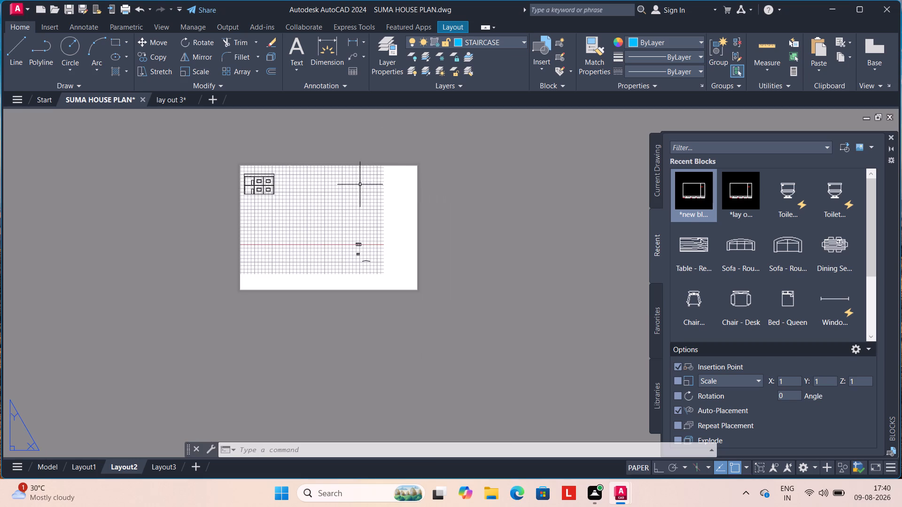
scroll(365, 239, up, 2)
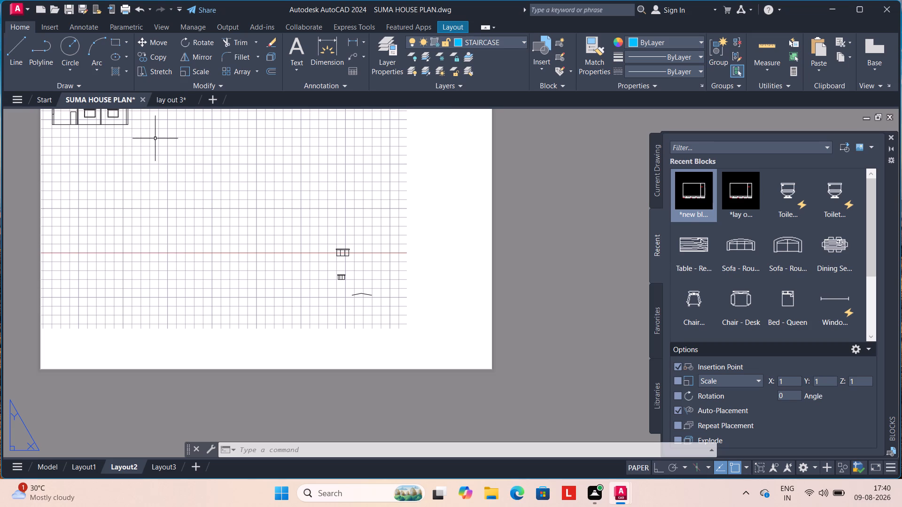
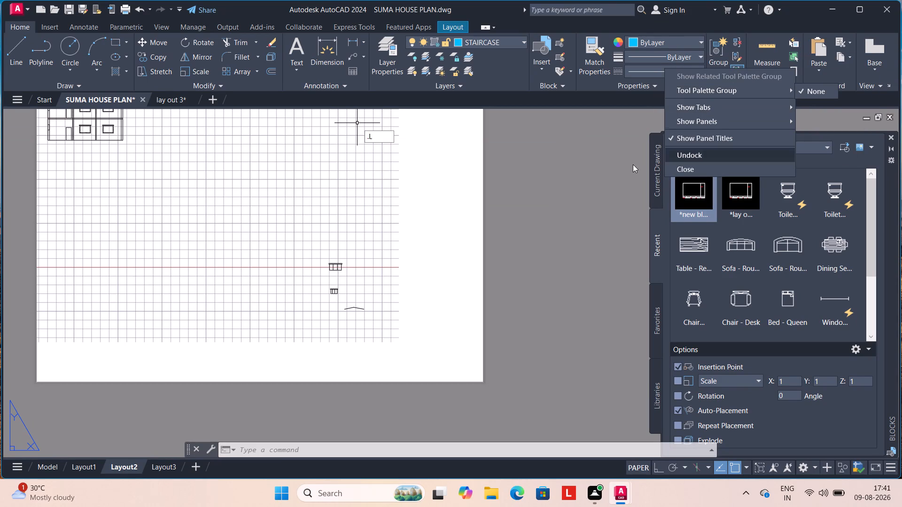
Examine the layer list and its visibility, freeze and lock states alongside the drawings shown on the Layout2 sheet.
click(411, 42)
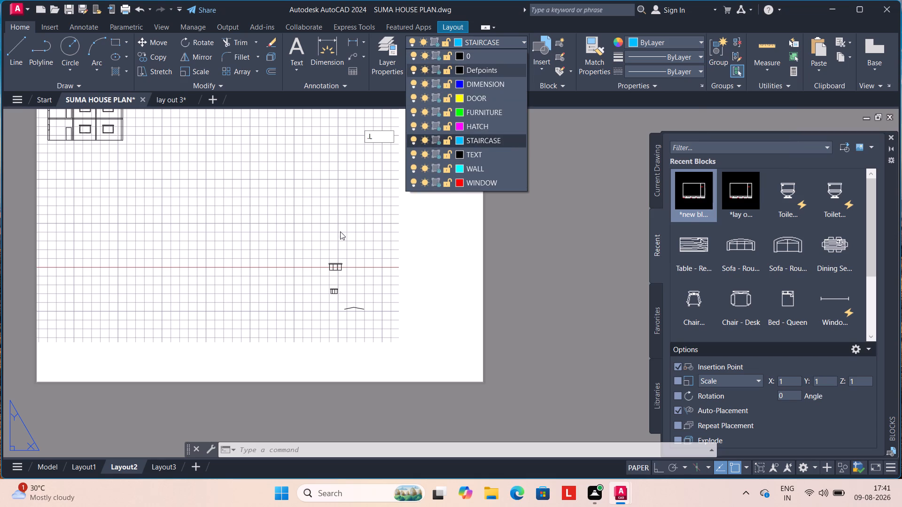
scroll(339, 254, up, 2)
scroll(341, 256, down, 3)
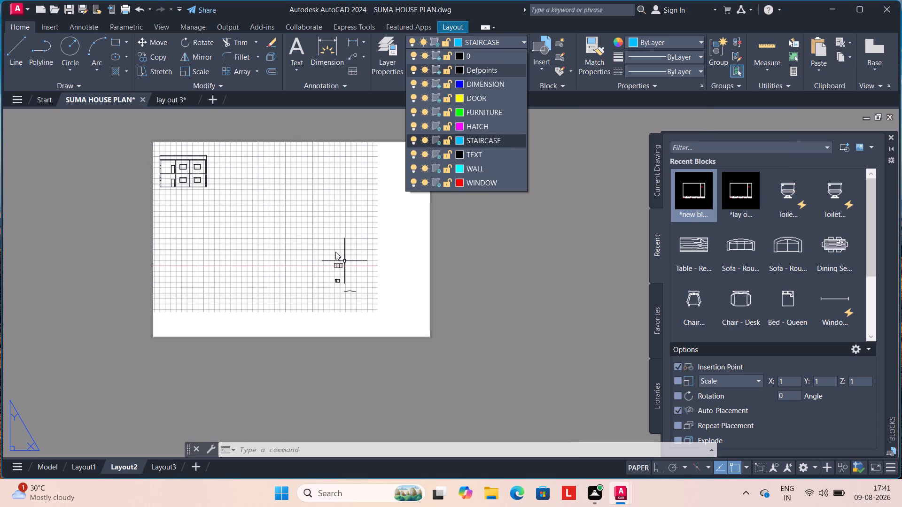
scroll(336, 253, up, 2)
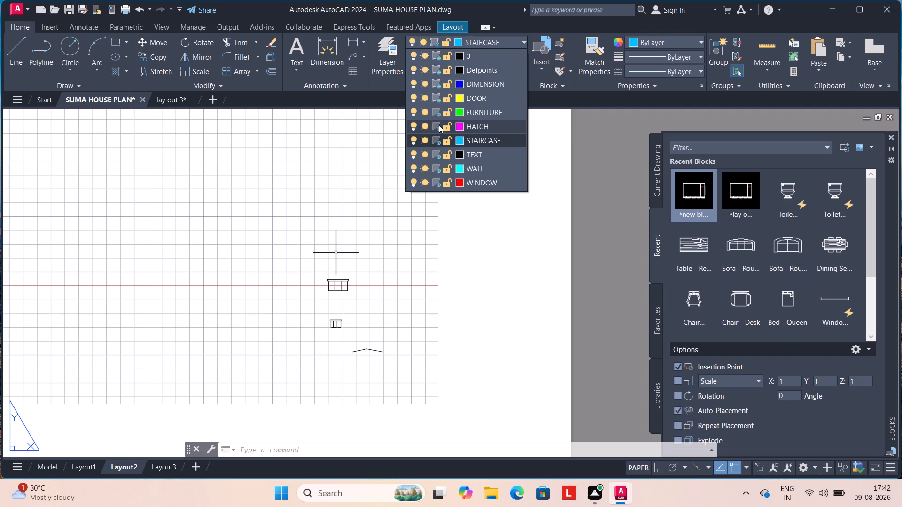
scroll(460, 115, down, 4)
scroll(460, 115, up, 2)
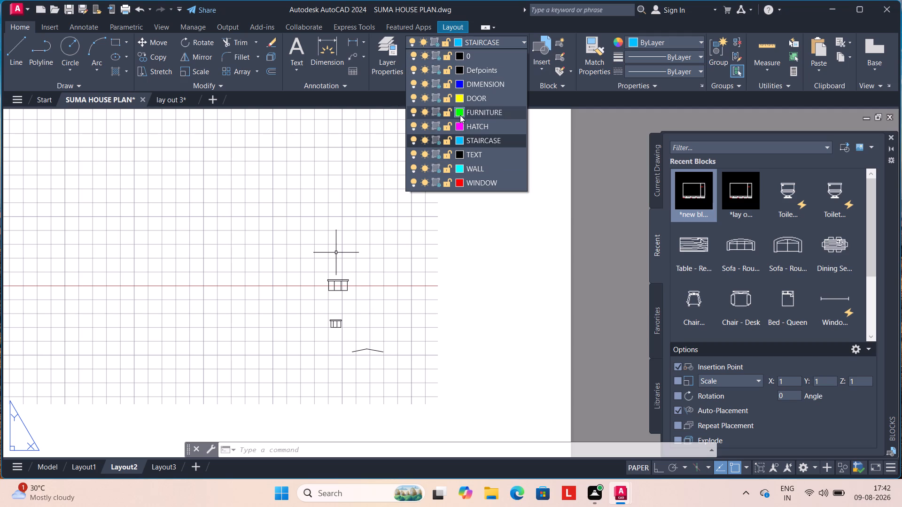
scroll(460, 115, up, 1)
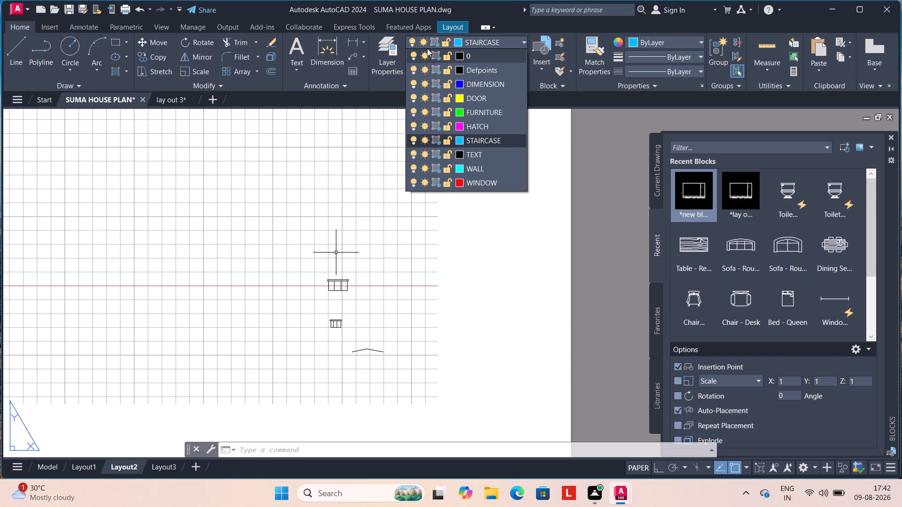
scroll(305, 155, down, 3)
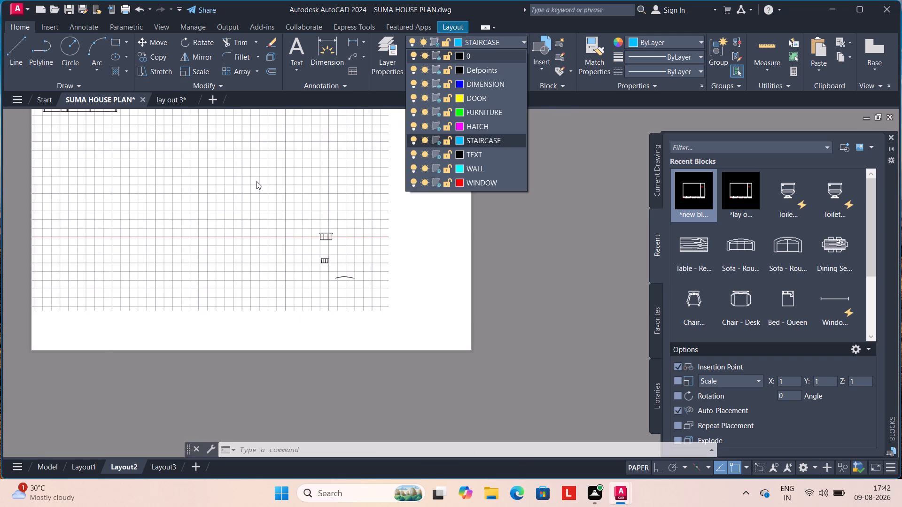
scroll(253, 176, up, 2)
middle_drag(257, 188, 268, 209)
scroll(259, 206, down, 2)
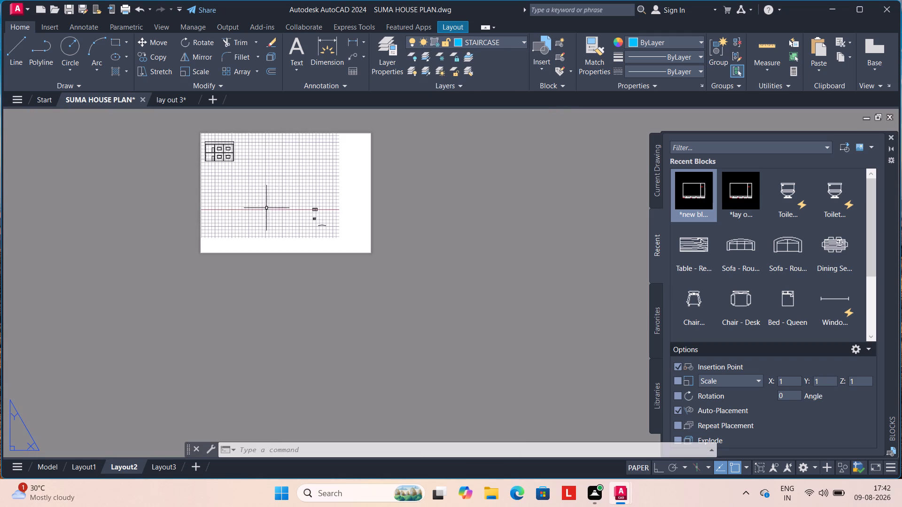
click(414, 44)
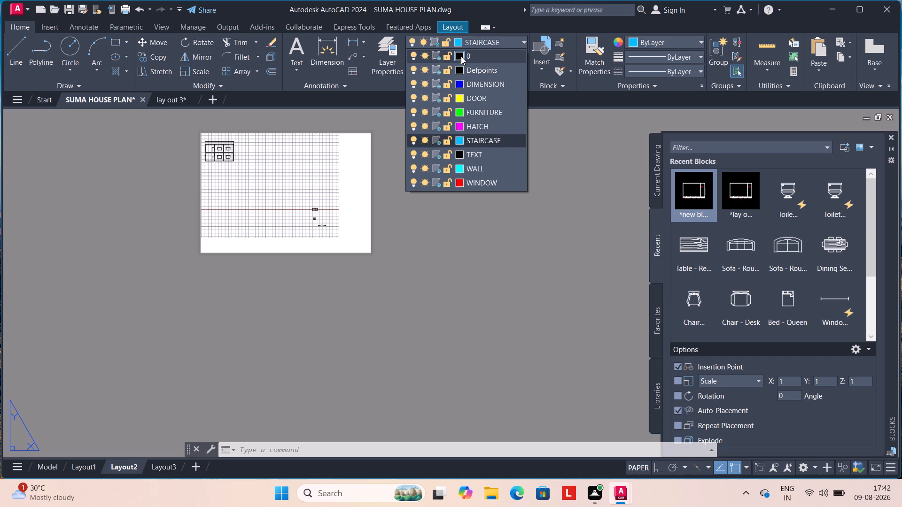
scroll(441, 122, down, 2)
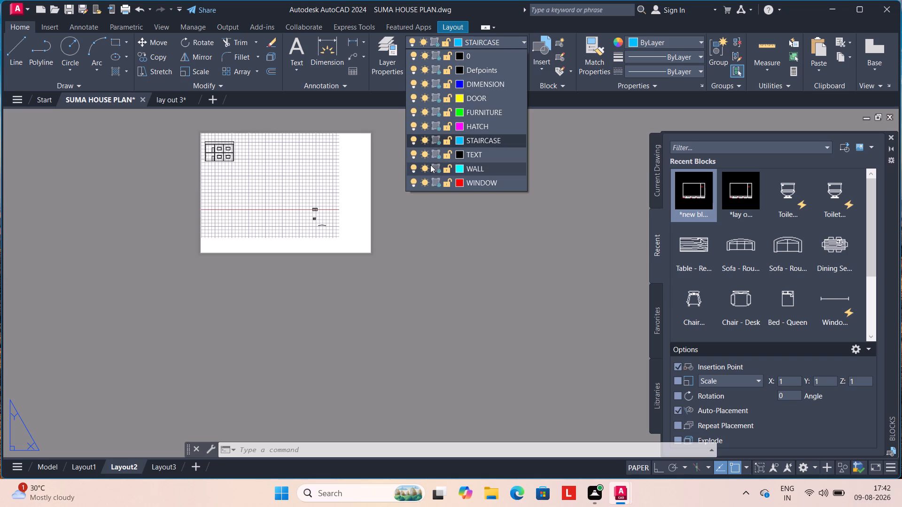
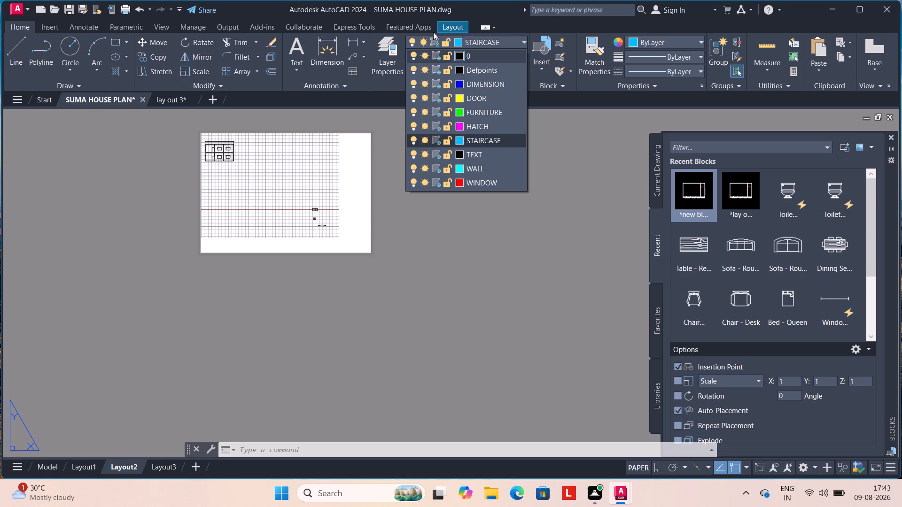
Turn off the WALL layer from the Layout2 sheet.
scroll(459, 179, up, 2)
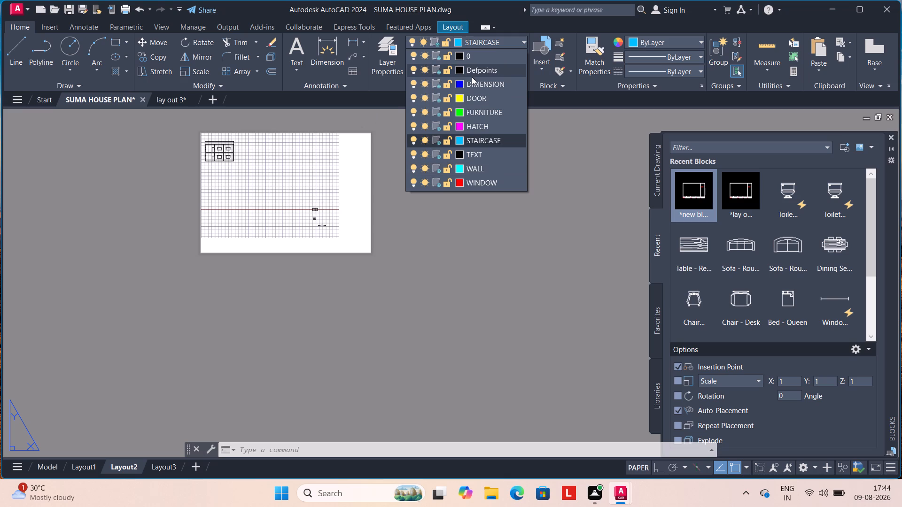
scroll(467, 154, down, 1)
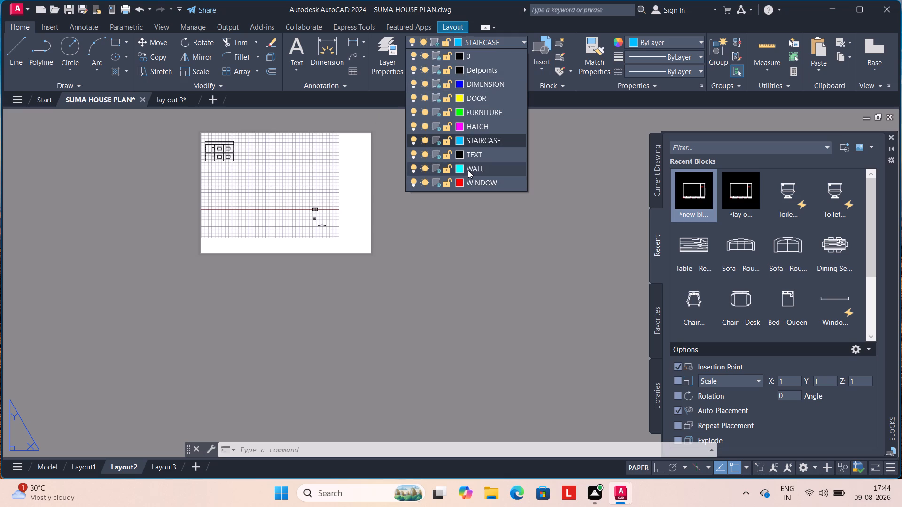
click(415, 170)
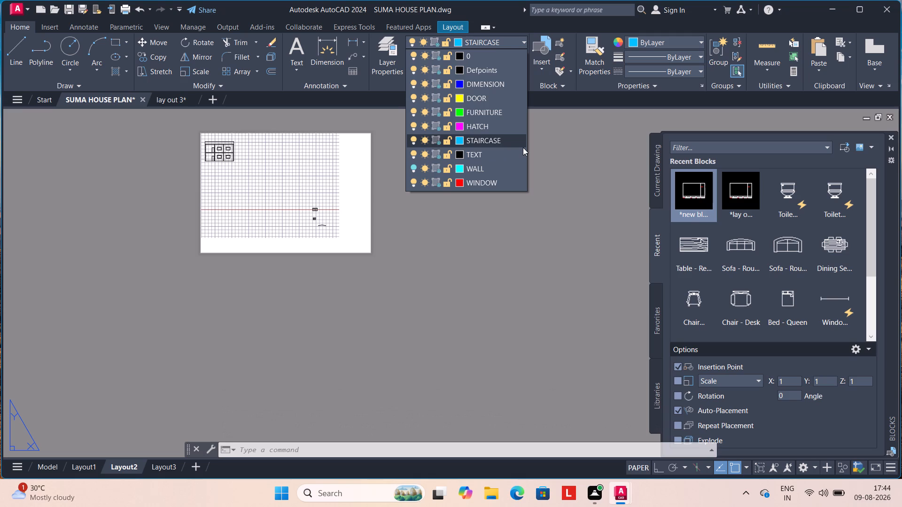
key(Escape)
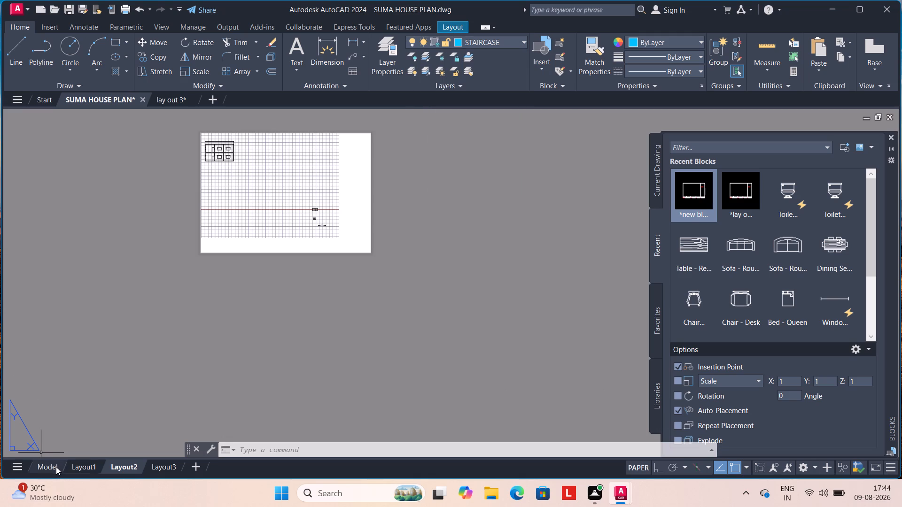
In model space, make layer 0 current and turn the WALL layer on in the layer properties.
click(56, 467)
ctrl+scroll(260, 268, down, 2)
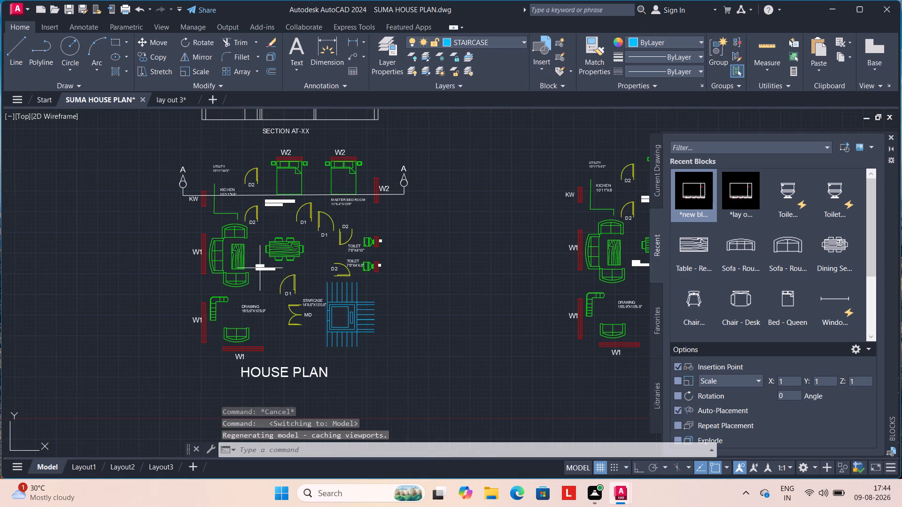
ctrl+scroll(260, 268, down, 2)
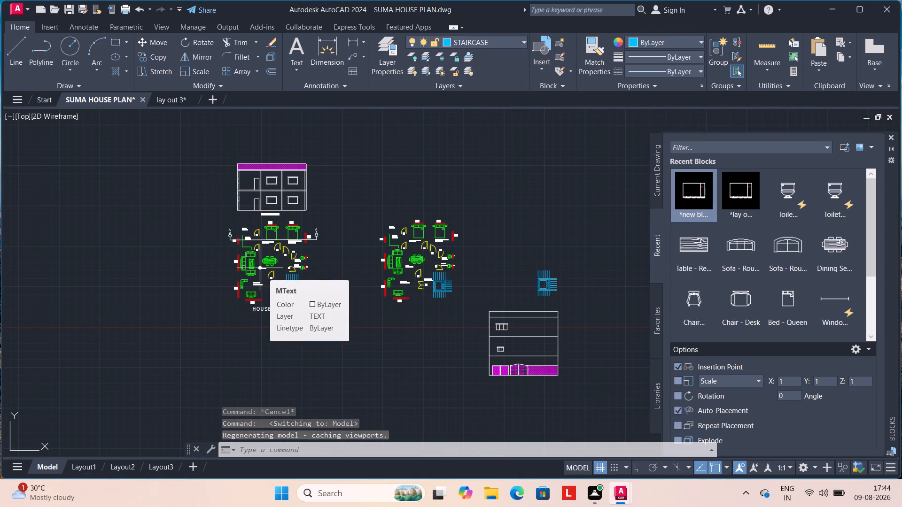
ctrl+scroll(321, 241, up, 4)
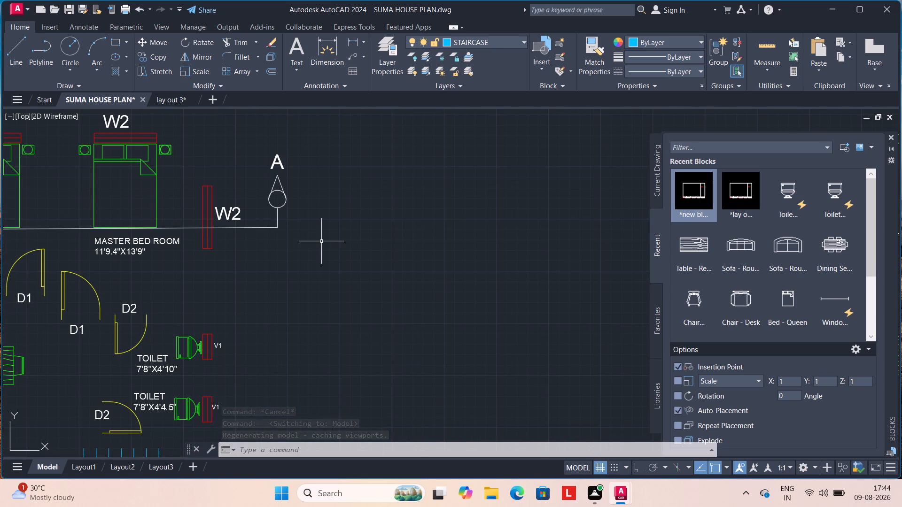
ctrl+scroll(321, 241, down, 4)
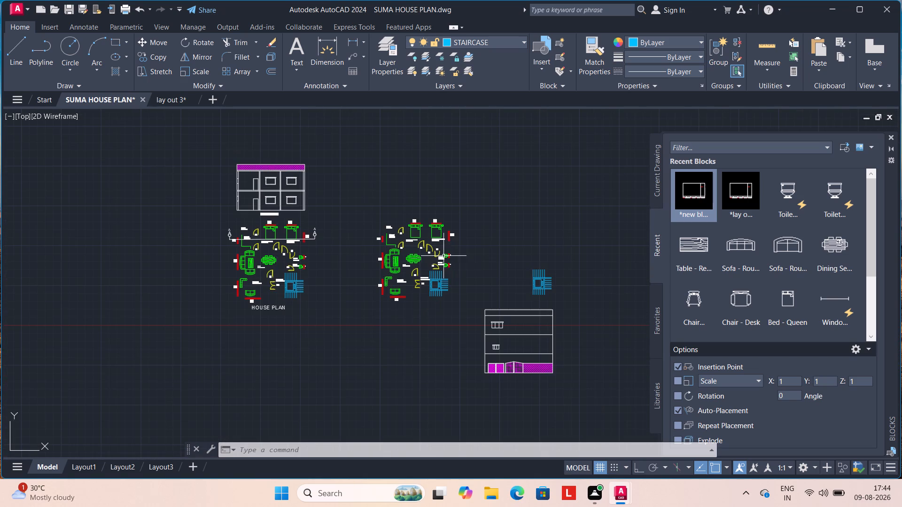
ctrl+scroll(455, 272, up, 3)
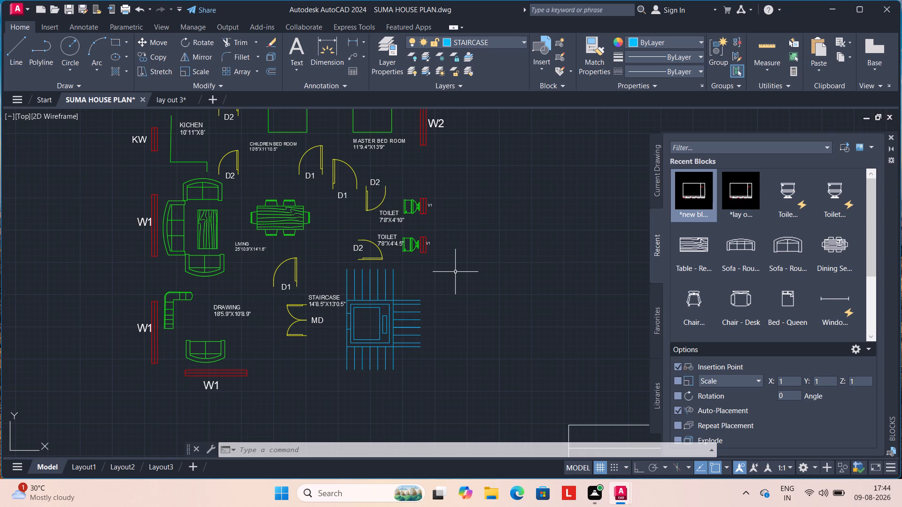
ctrl+scroll(336, 231, down, 2)
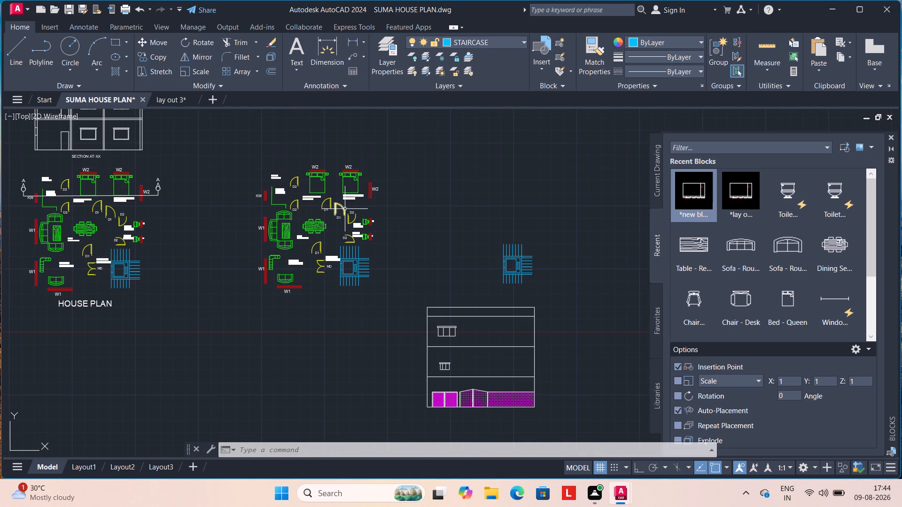
key(Escape)
text(LA)
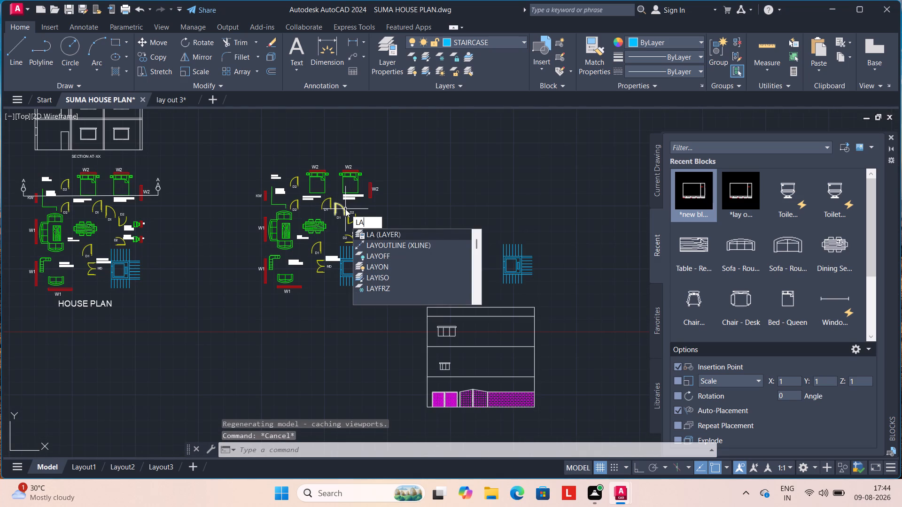
key(Return)
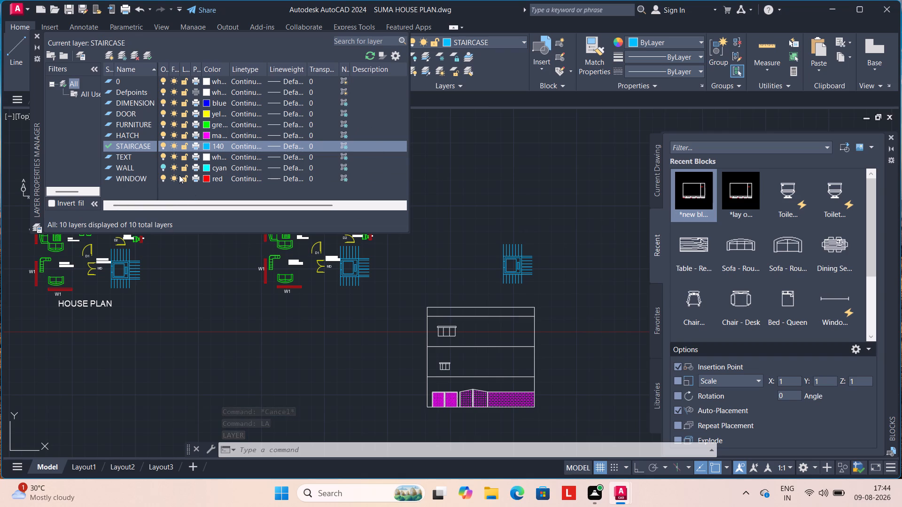
double_click(117, 80)
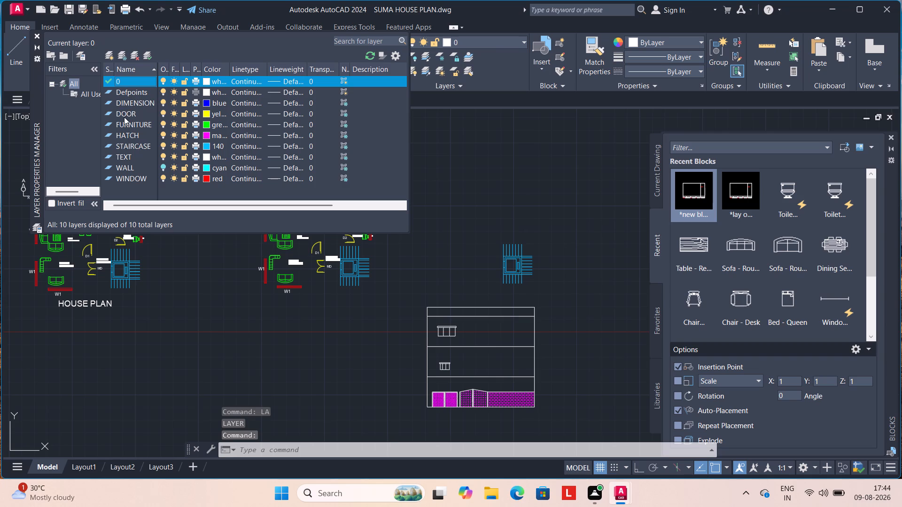
click(165, 166)
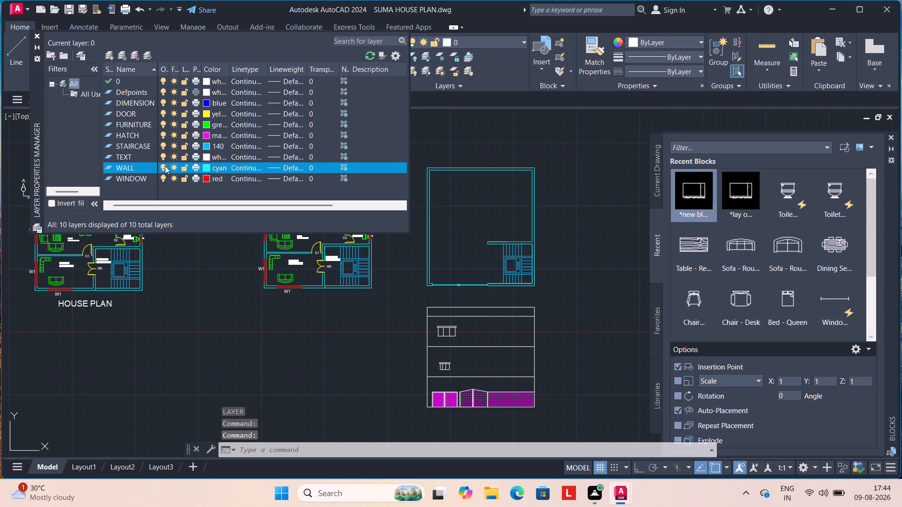
key(Escape)
key(Escape)
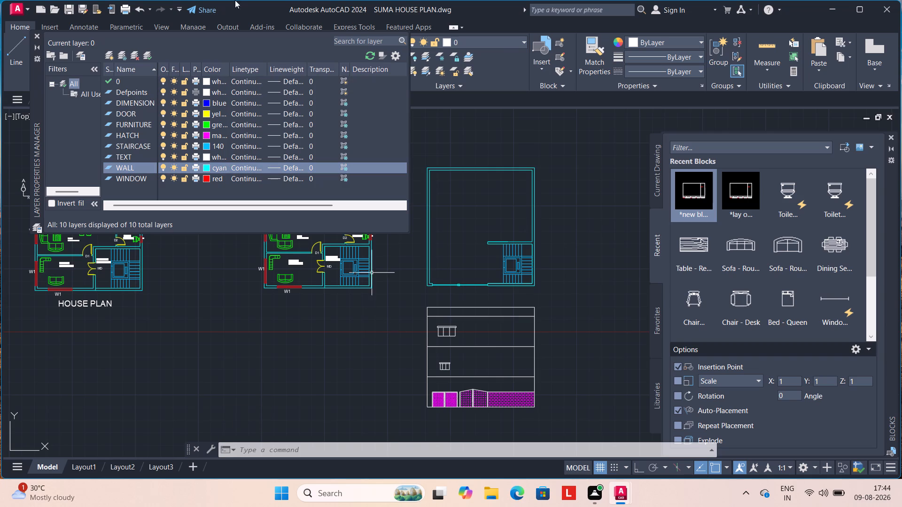
click(36, 47)
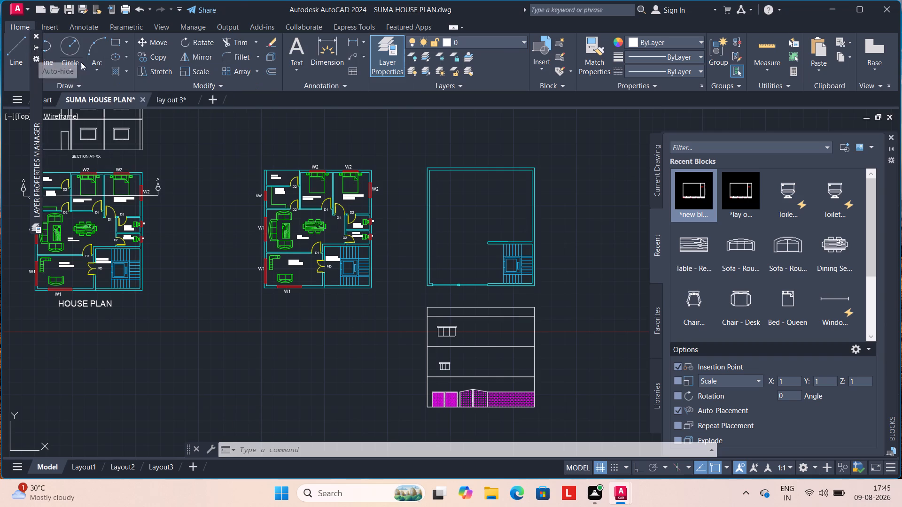
Examine the section, the two furnished floor plans, the staircase-only outline plan and the front elevation in model space.
scroll(294, 231, up, 1)
scroll(294, 231, down, 1)
scroll(294, 231, up, 1)
scroll(294, 231, down, 1)
scroll(294, 231, left, 1)
ctrl+scroll(492, 406, down, 2)
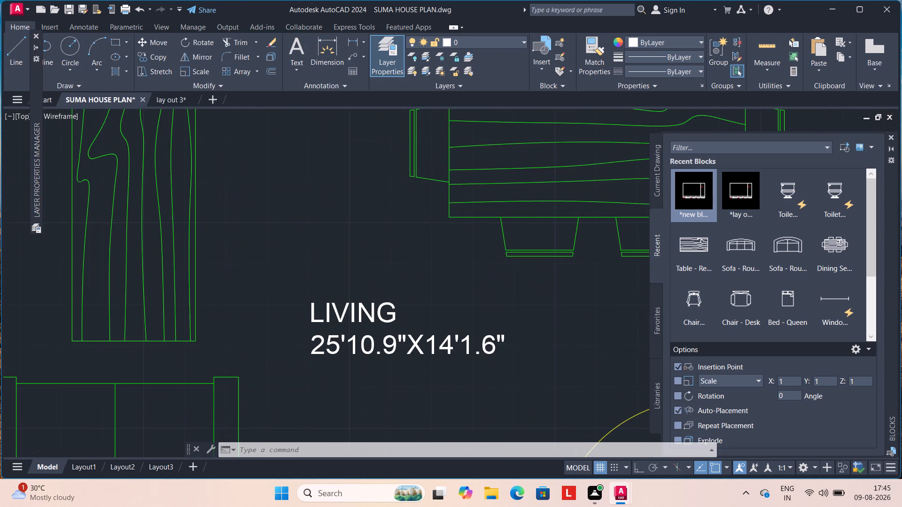
ctrl+scroll(492, 406, down, 4)
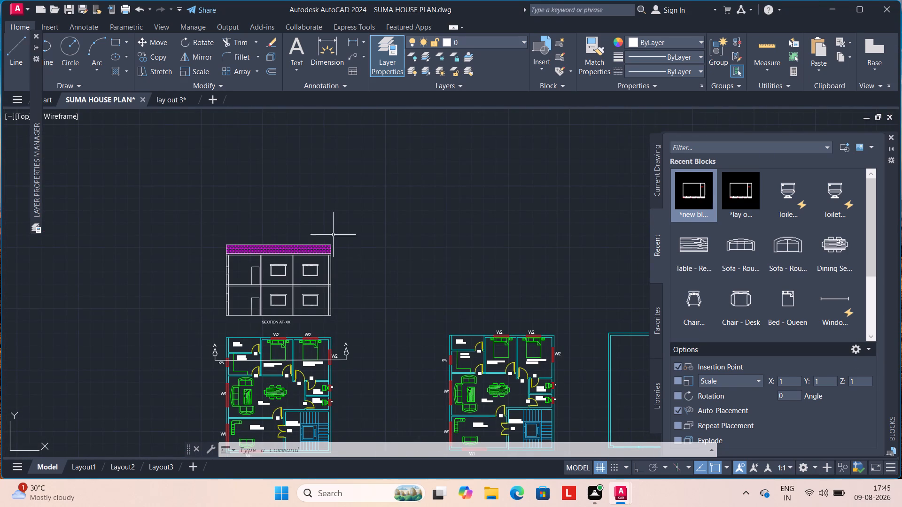
scroll(326, 228, down, 4)
scroll(333, 274, up, 3)
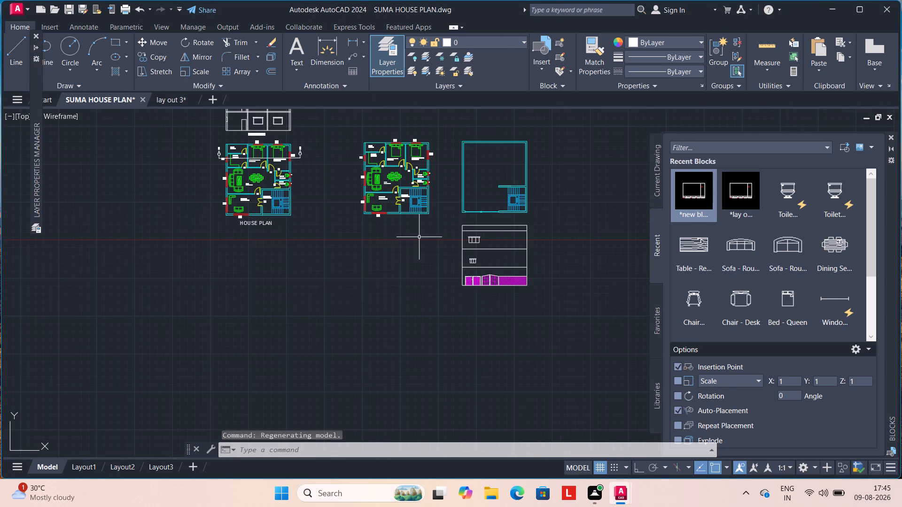
scroll(395, 154, up, 3)
scroll(469, 207, down, 3)
scroll(332, 184, up, 2)
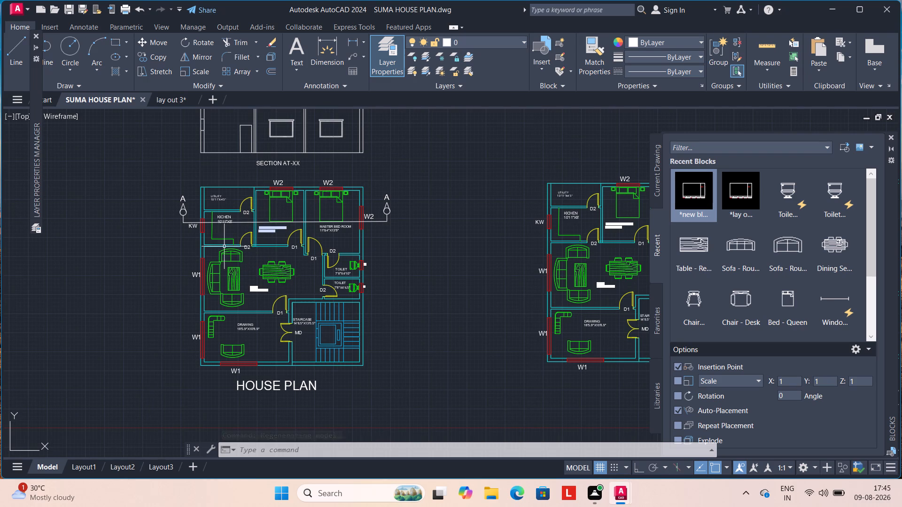
scroll(210, 245, down, 2)
scroll(382, 278, up, 1)
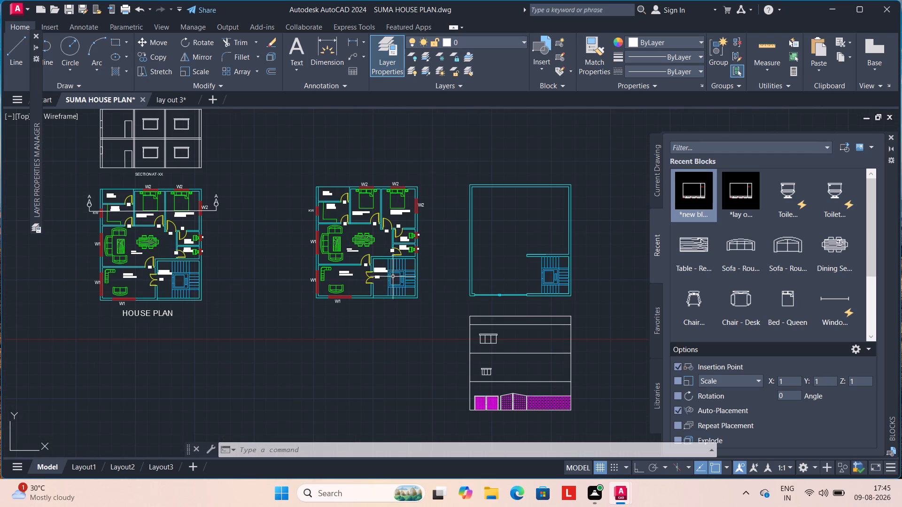
scroll(551, 266, up, 1)
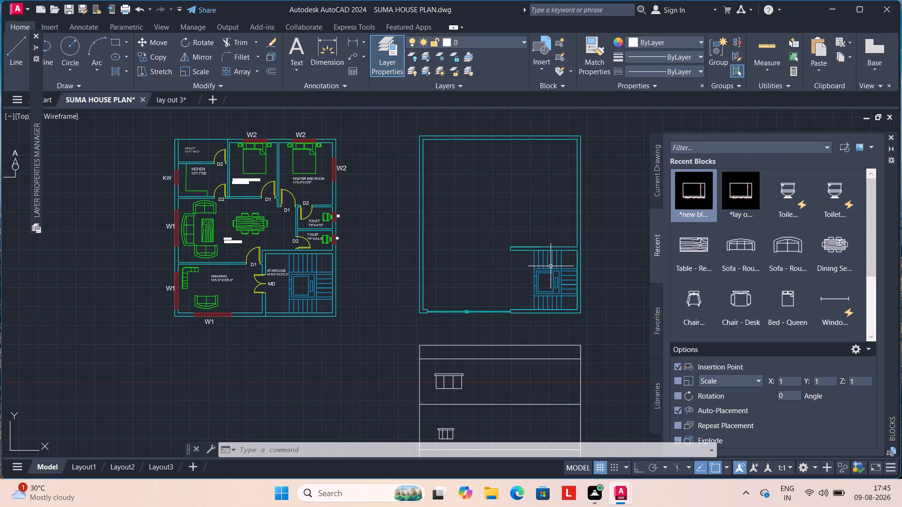
scroll(518, 235, down, 2)
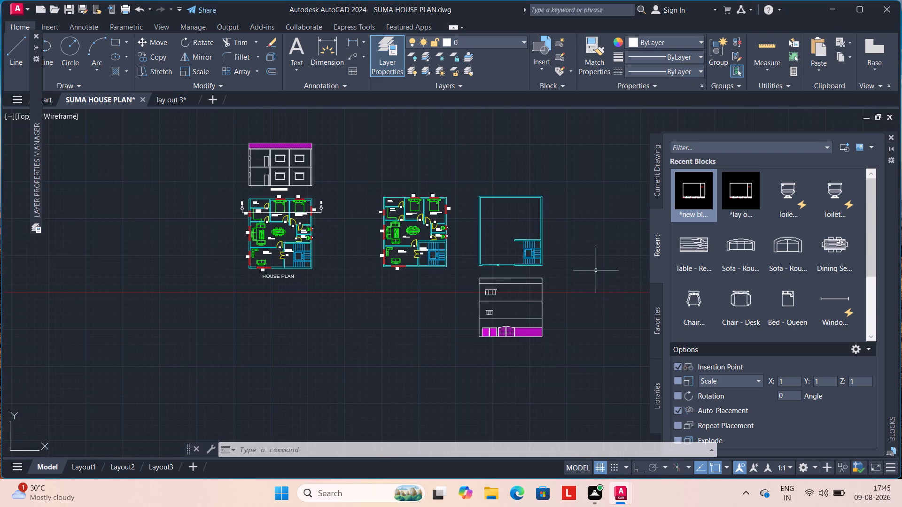
scroll(543, 229, up, 1)
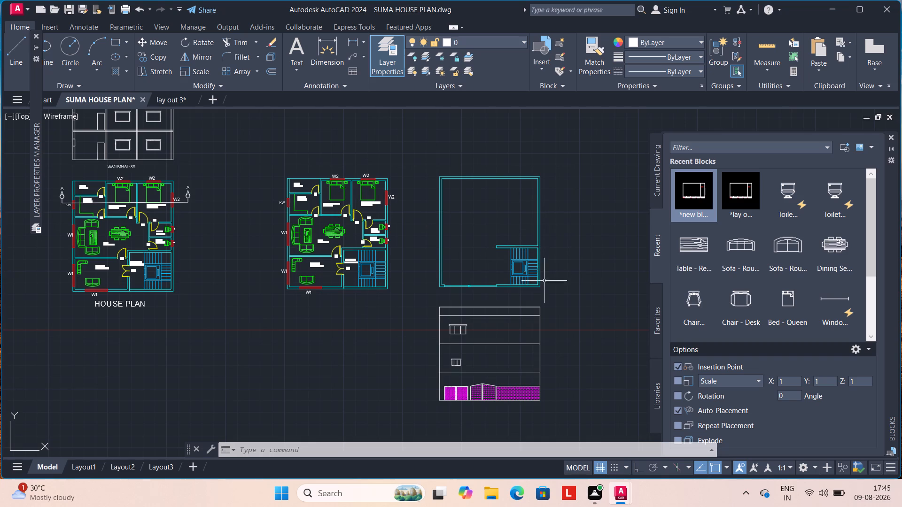
Erase the unfurnished outline plan containing only the staircase, above the front elevation.
drag(599, 444, 597, 438)
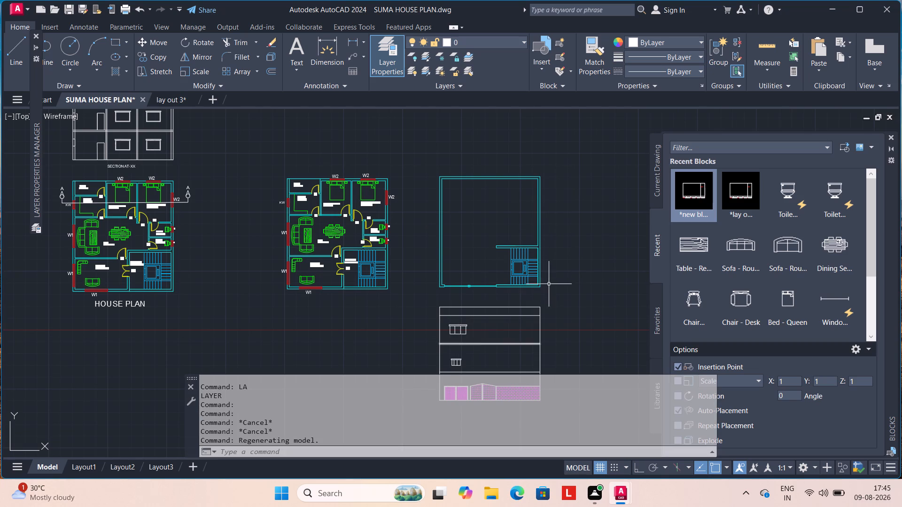
scroll(527, 264, up, 4)
scroll(494, 223, down, 4)
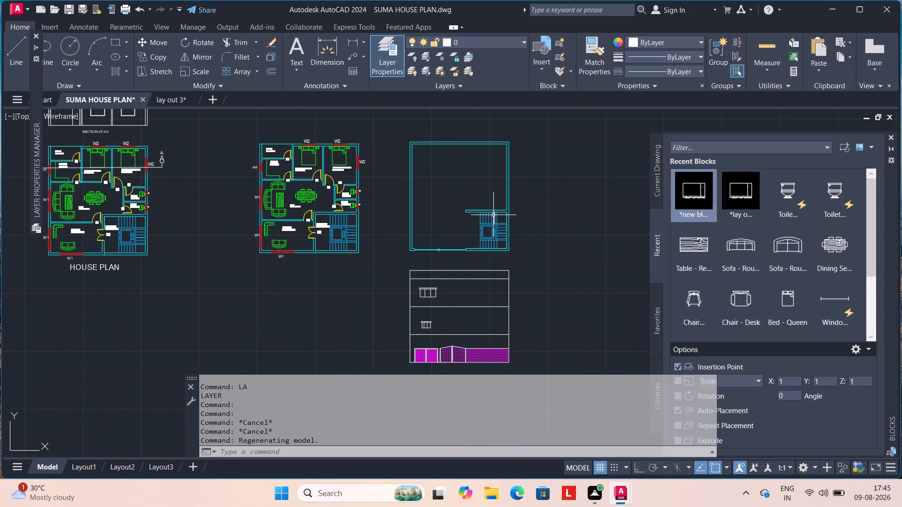
drag(526, 265, 523, 258)
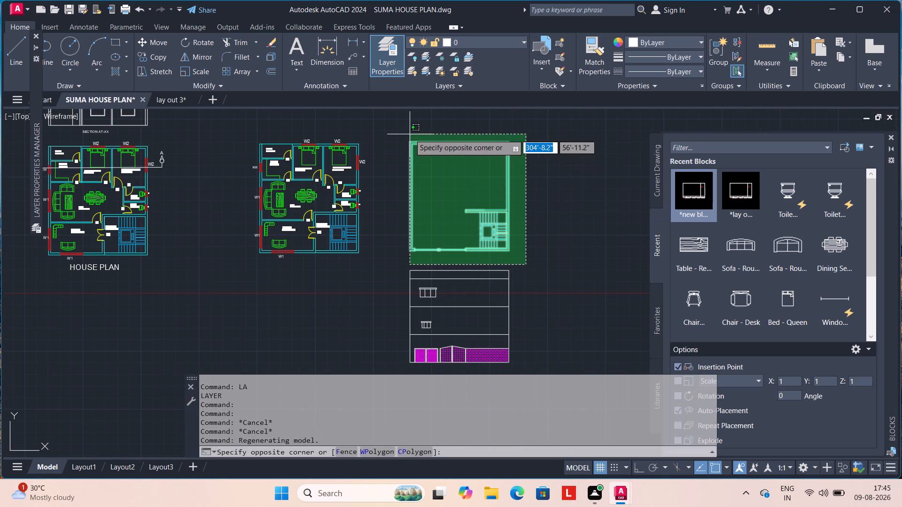
click(409, 134)
key(Delete)
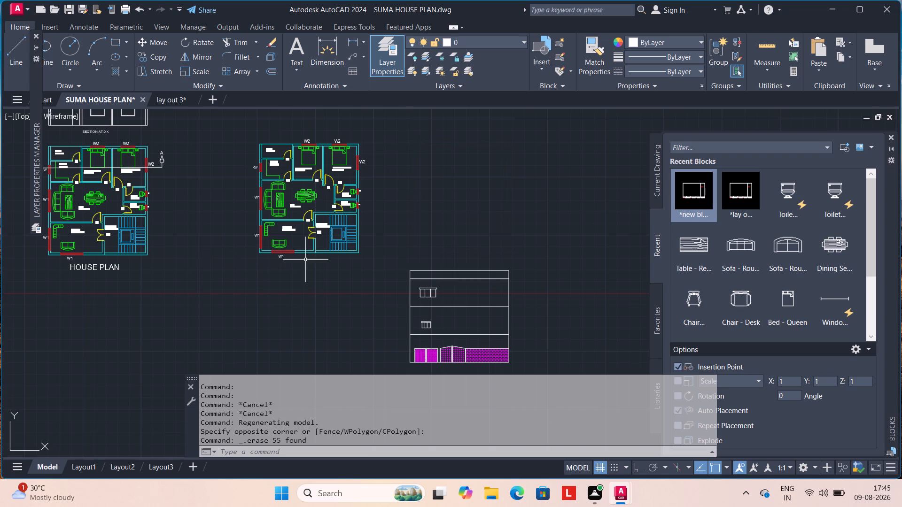
Move the front elevation by its lower-left corner to just above the second furnished floor plan, aligned with the plan's left outer wall.
scroll(333, 274, down, 2)
scroll(376, 271, up, 1)
drag(338, 262, 341, 268)
click(436, 347)
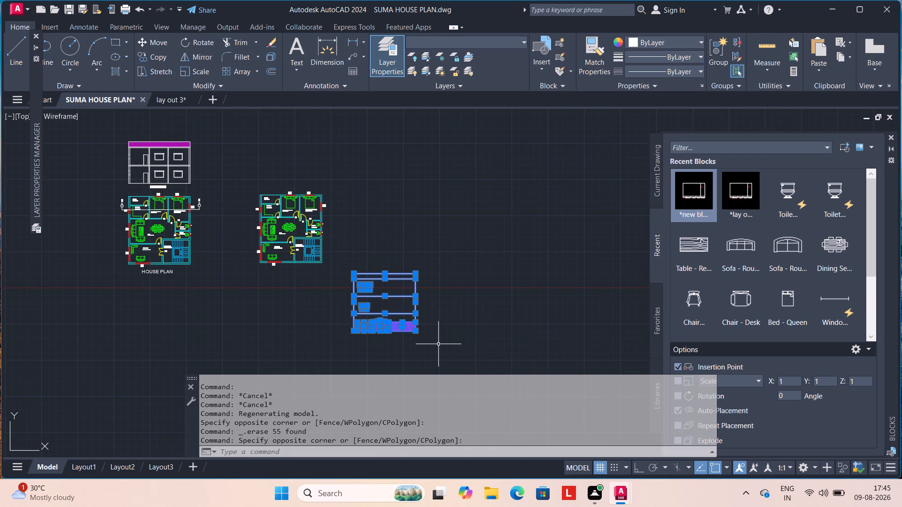
key(n)
key(BackSpace)
key(BackSpace)
text(M)
key(space)
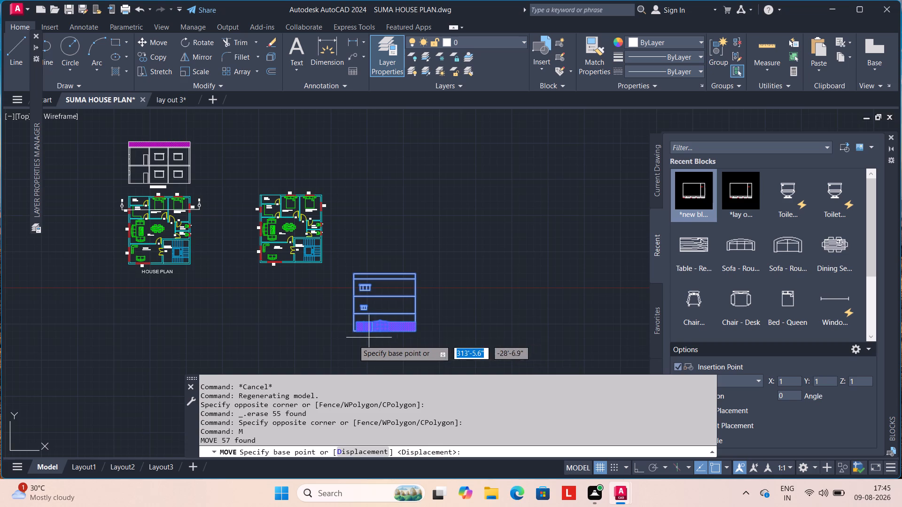
scroll(353, 340, up, 3)
click(347, 309)
scroll(377, 353, down, 4)
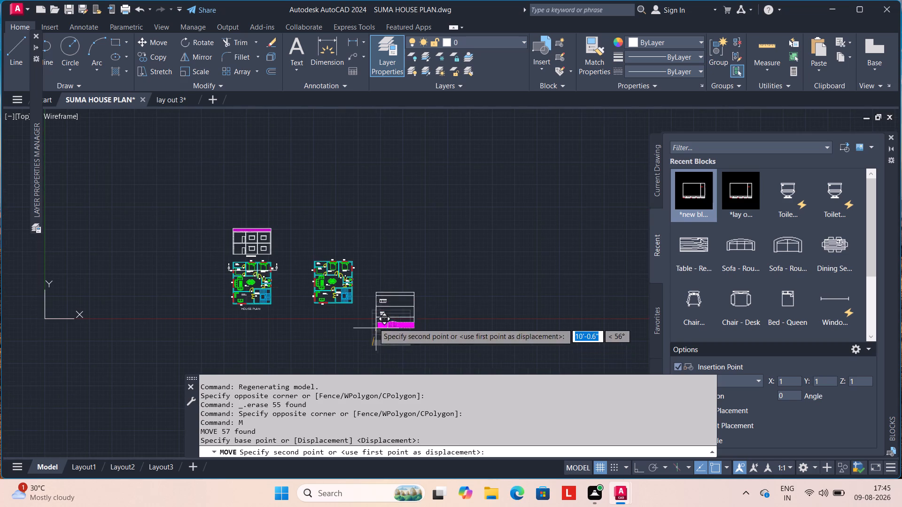
scroll(314, 255, up, 5)
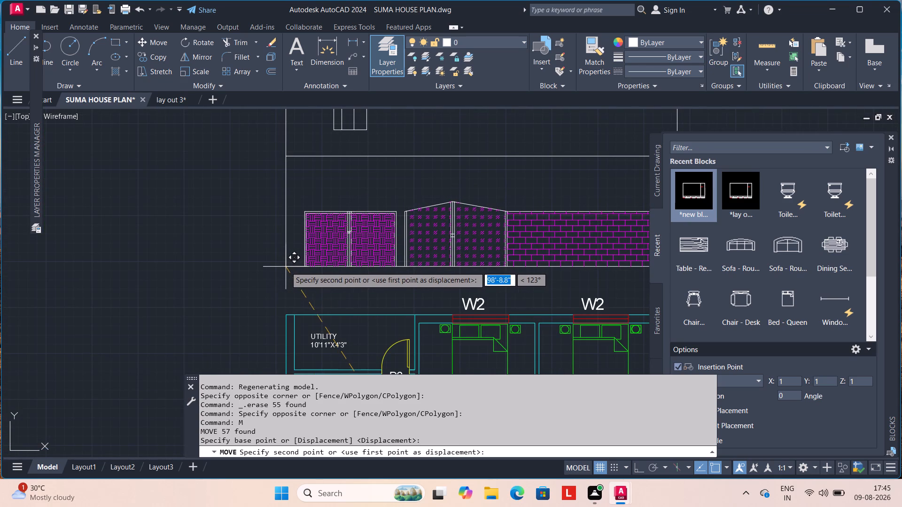
click(286, 267)
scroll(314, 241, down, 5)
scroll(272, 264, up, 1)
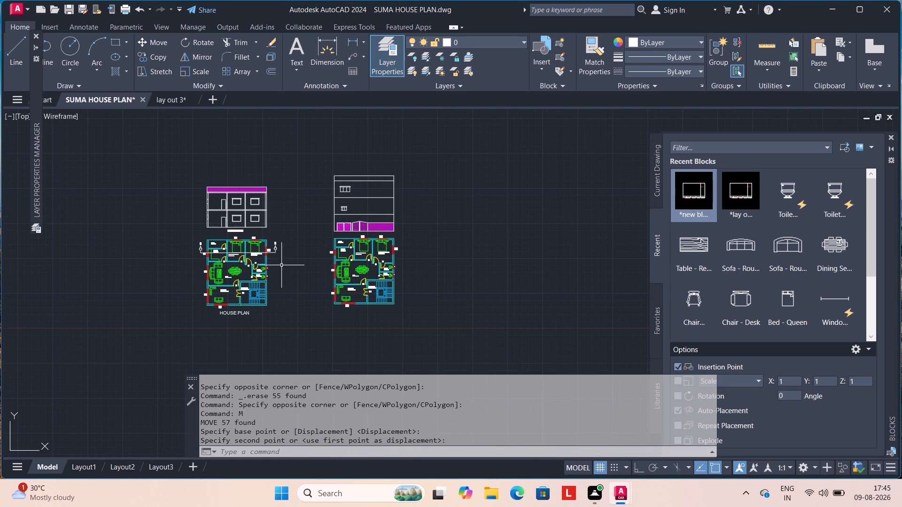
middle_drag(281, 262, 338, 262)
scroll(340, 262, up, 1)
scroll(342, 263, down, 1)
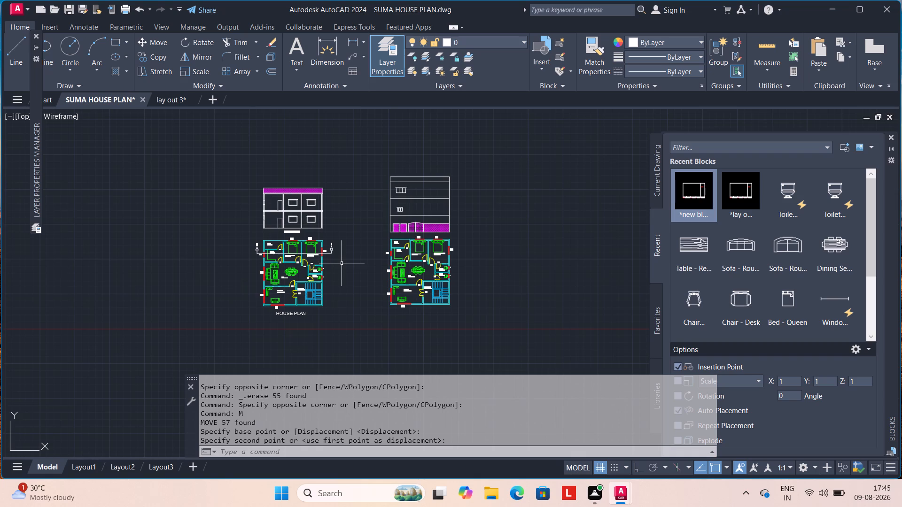
Set up a single-sheet model-space plot from the previous plot settings, using the AutoCAD PDF (High Quality Print).pc3 plotter.
key(ctrl+p)
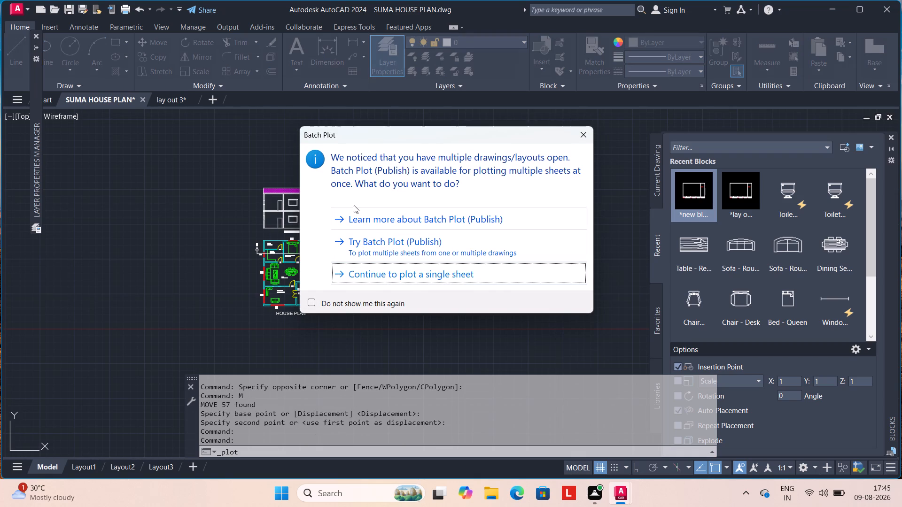
key(Return)
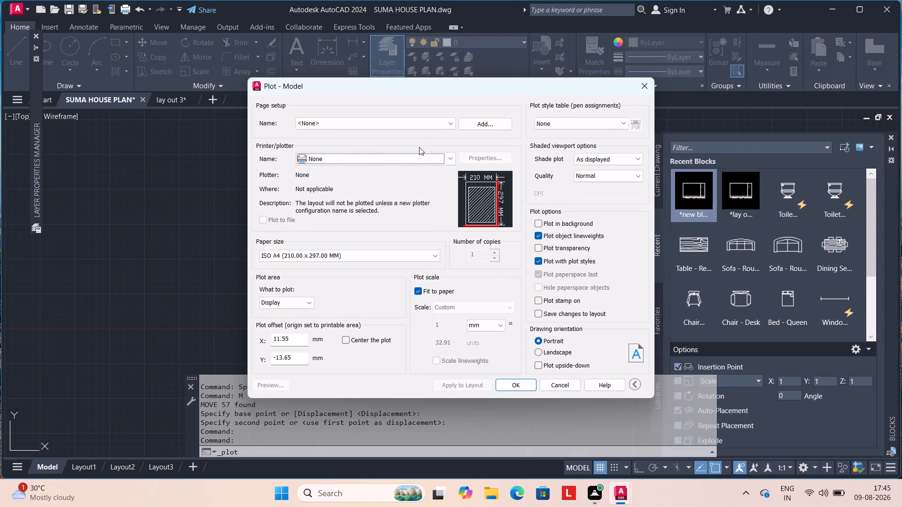
click(389, 120)
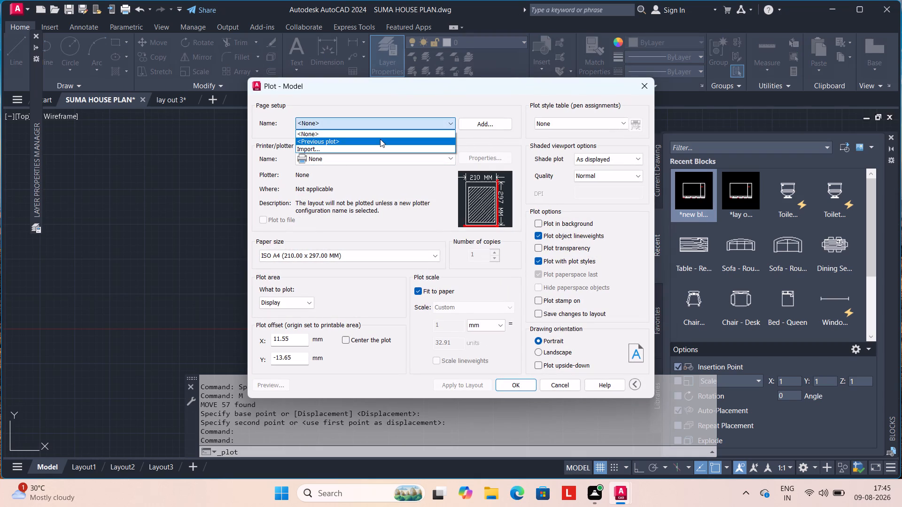
click(380, 139)
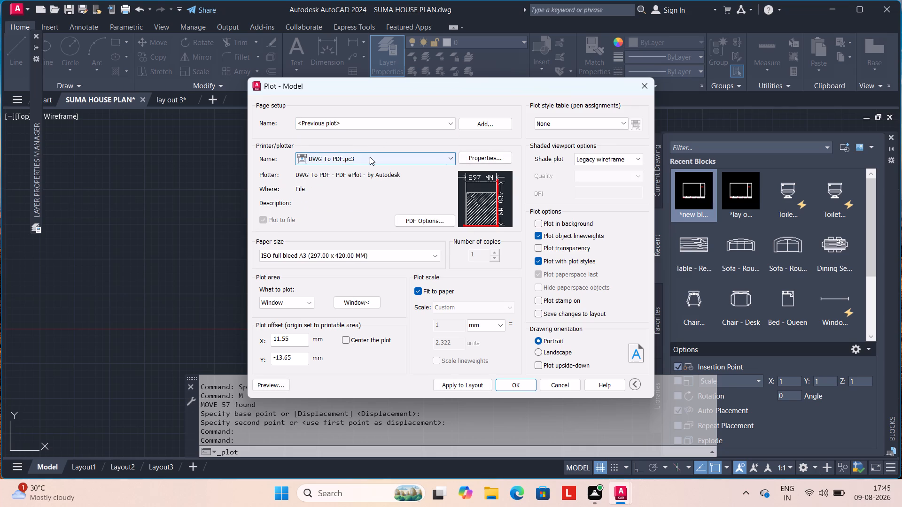
click(382, 161)
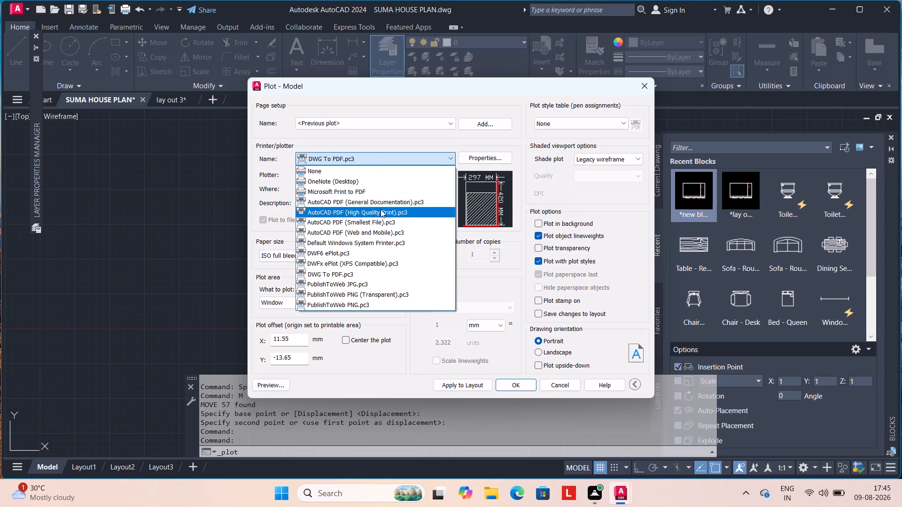
click(381, 209)
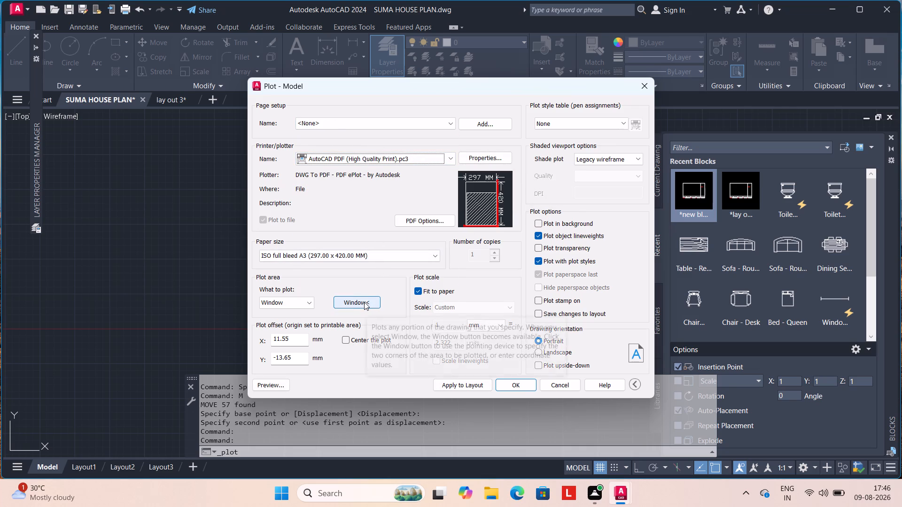
Define the plot window around the section and the furnished floor plan below it, including the HOUSE PLAN title.
click(364, 302)
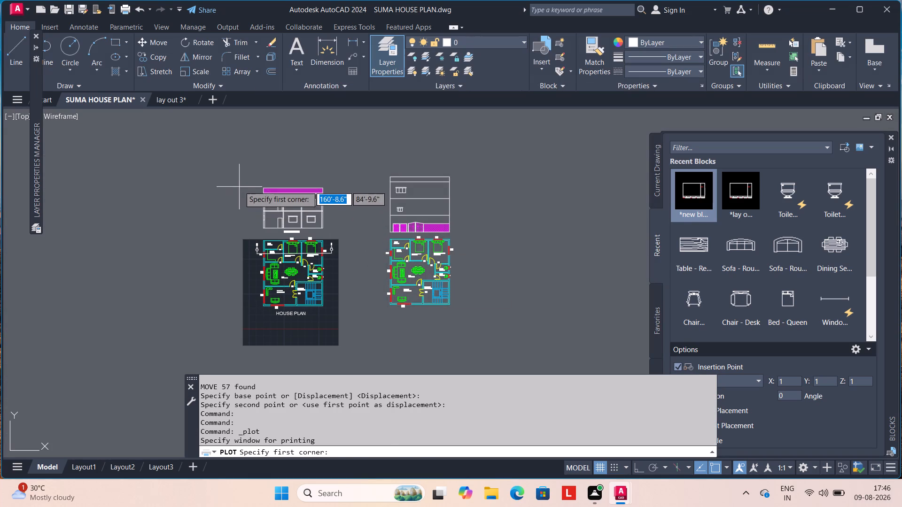
drag(240, 184, 254, 201)
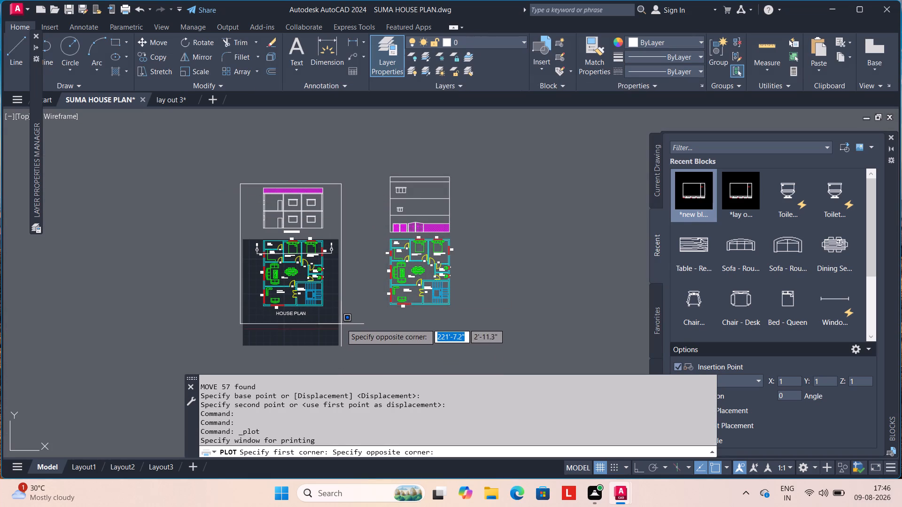
click(340, 320)
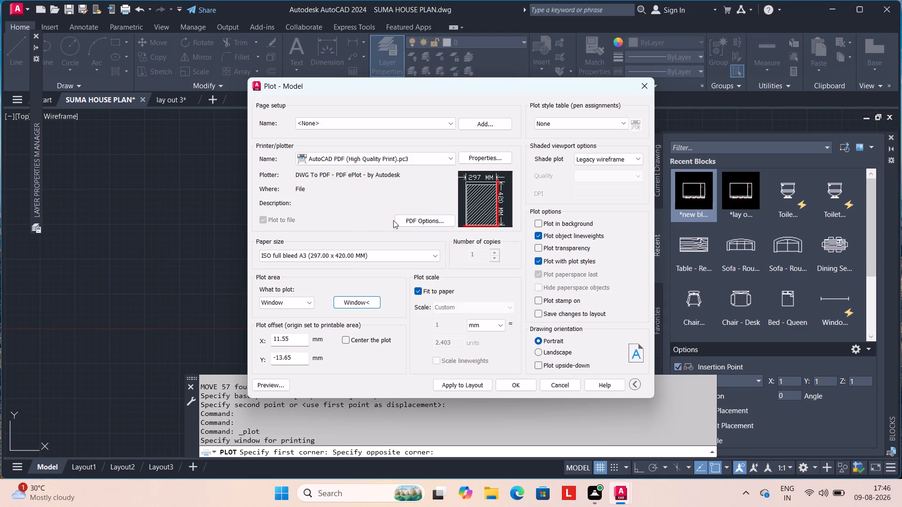
Plot the sheet to a PDF on the Desktop named SUMA HOUSE PLAN111-Model.pdf.
click(515, 384)
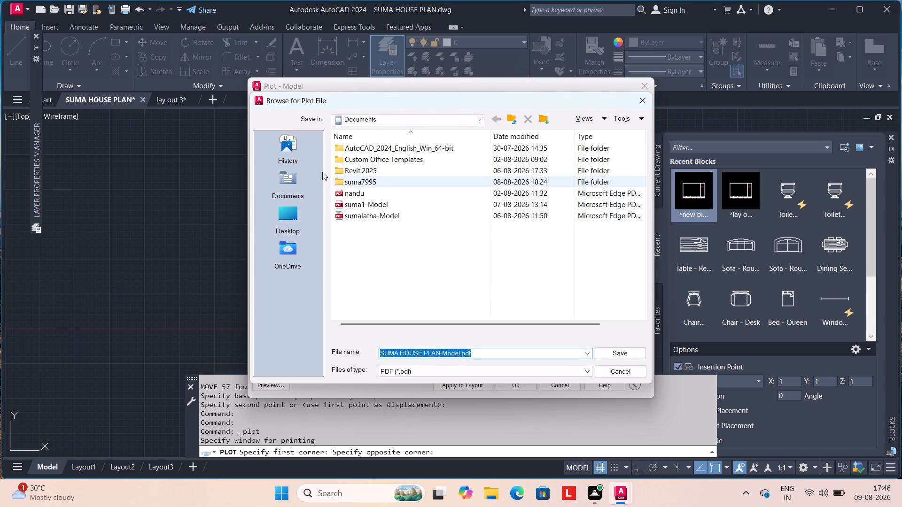
click(303, 219)
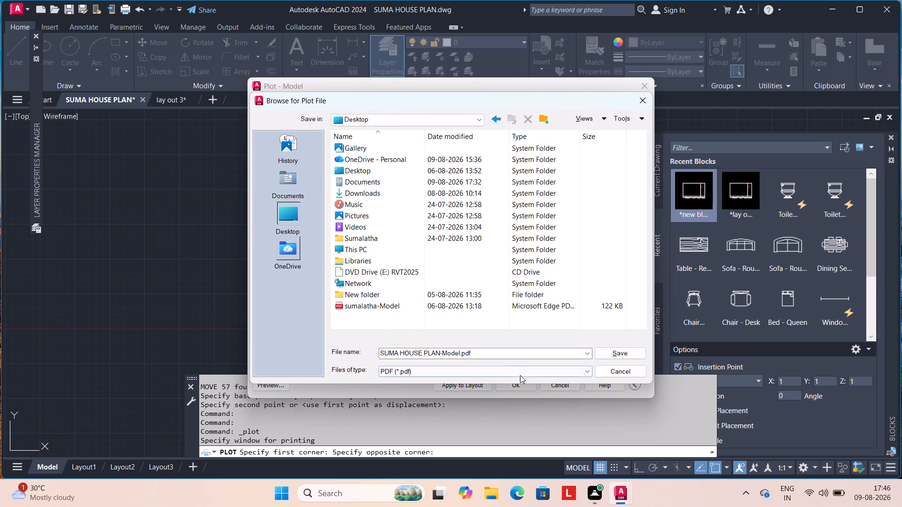
scroll(491, 295, down, 3)
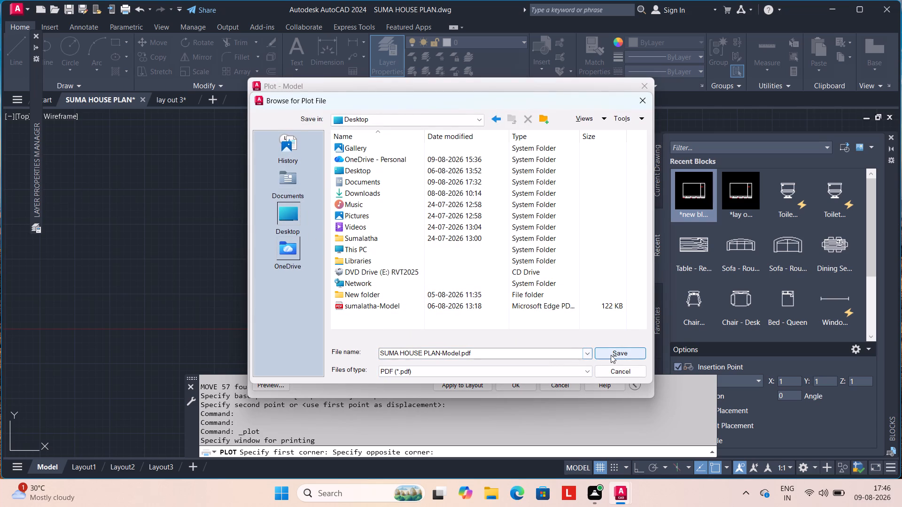
click(544, 360)
click(447, 350)
click(445, 353)
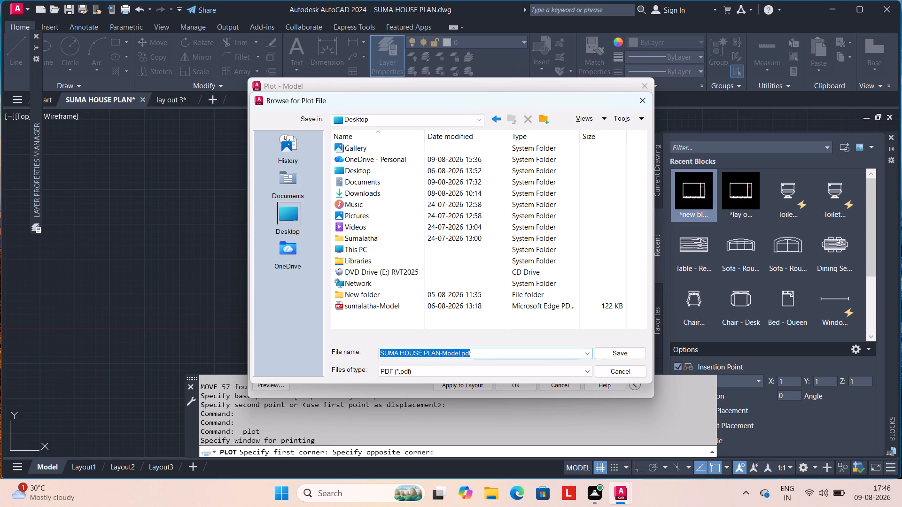
key(Left)
key(Left)
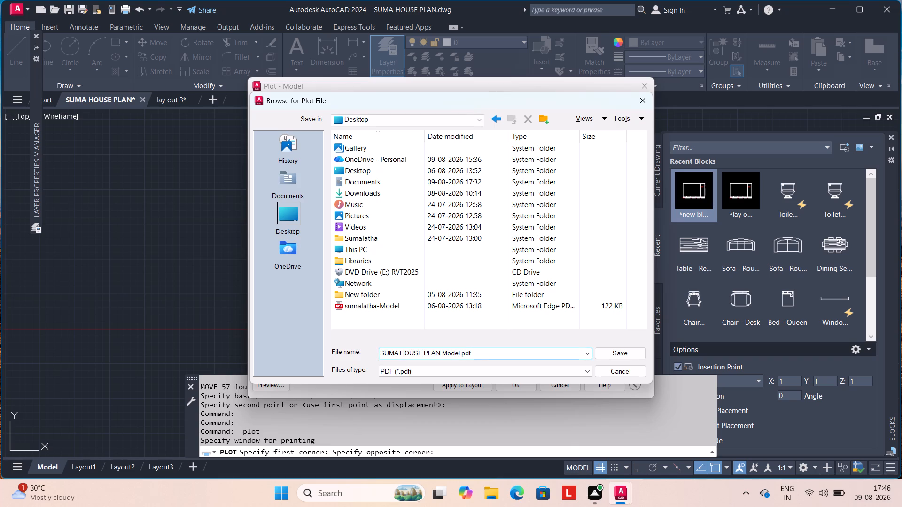
text(111)
key(Return)
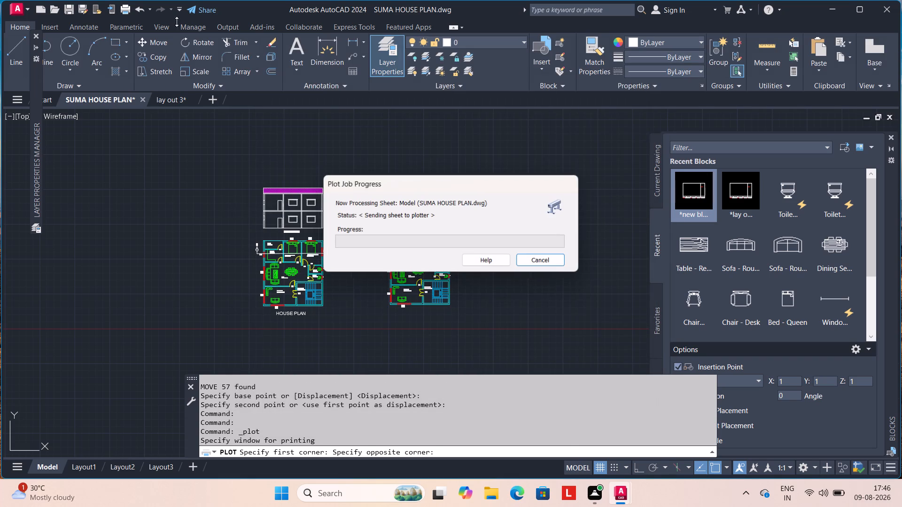
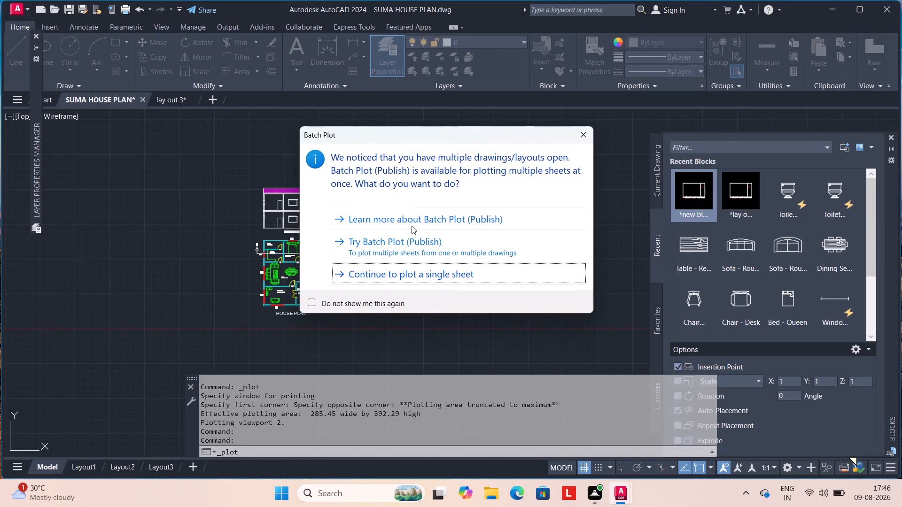
Continue with plotting a single sheet instead of a batch plot.
key(Return)
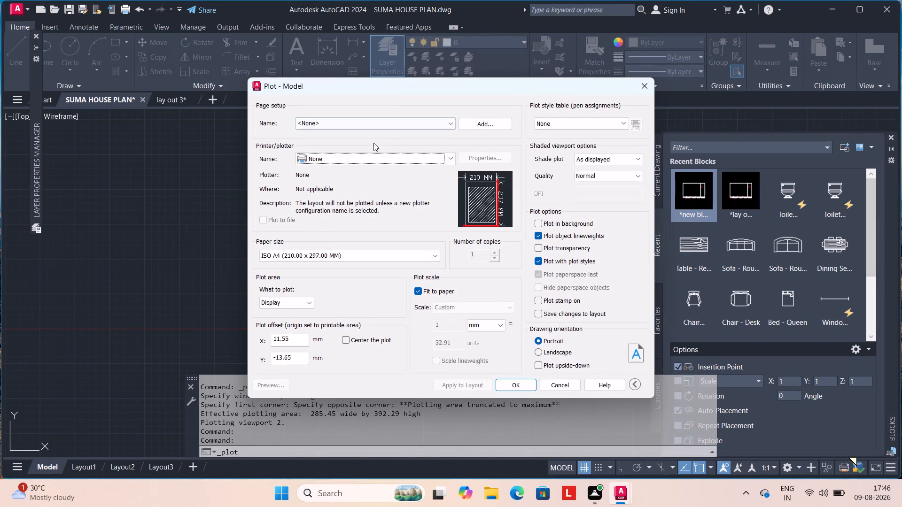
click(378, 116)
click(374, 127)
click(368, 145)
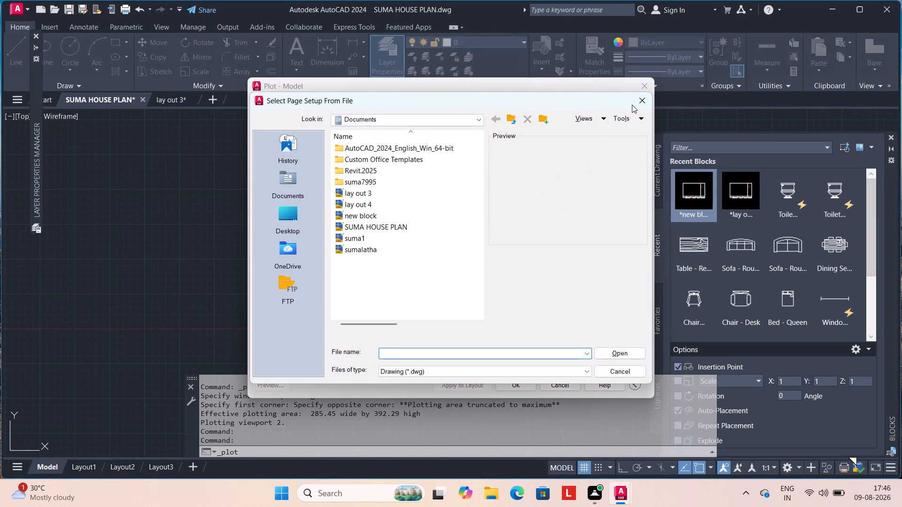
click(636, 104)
Apply the <Previous plot> page setup to the model plot.
click(428, 124)
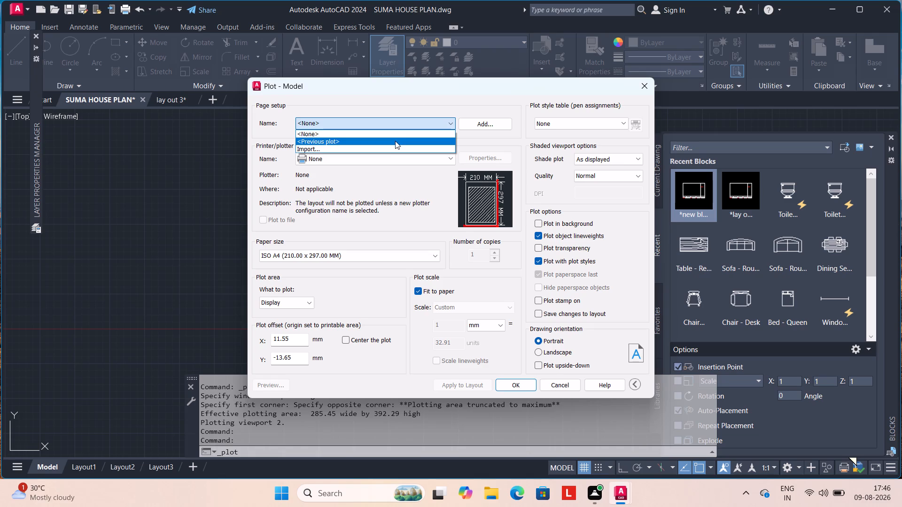
click(395, 140)
Define the plot window around the right-hand elevation and floor plan, the pair without the HOUSE PLAN title.
click(353, 301)
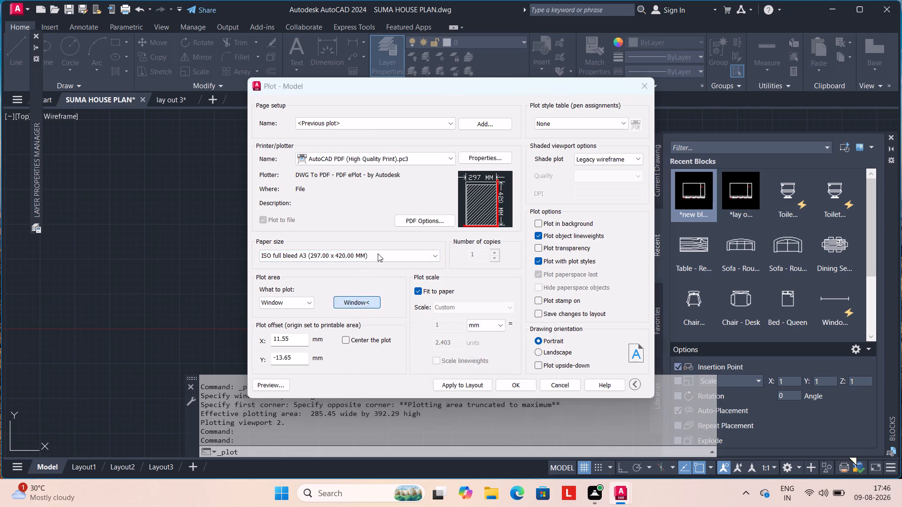
drag(379, 163, 380, 173)
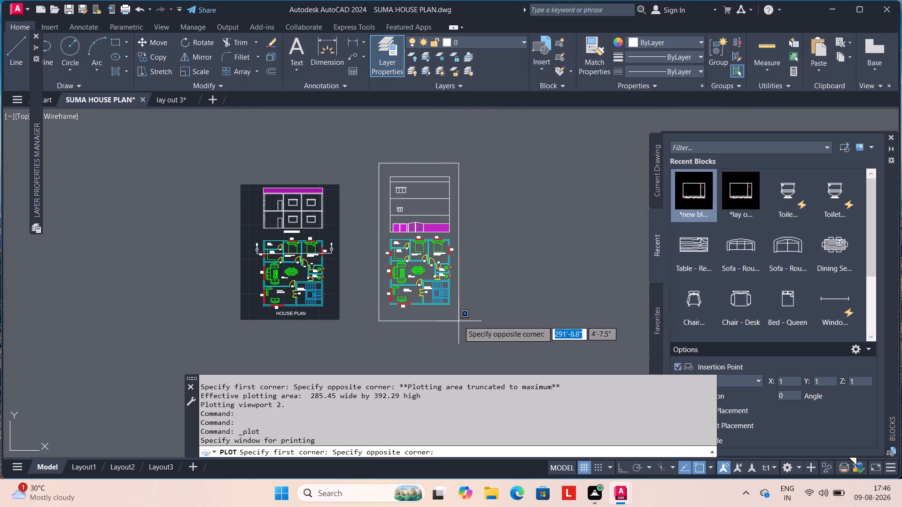
click(461, 315)
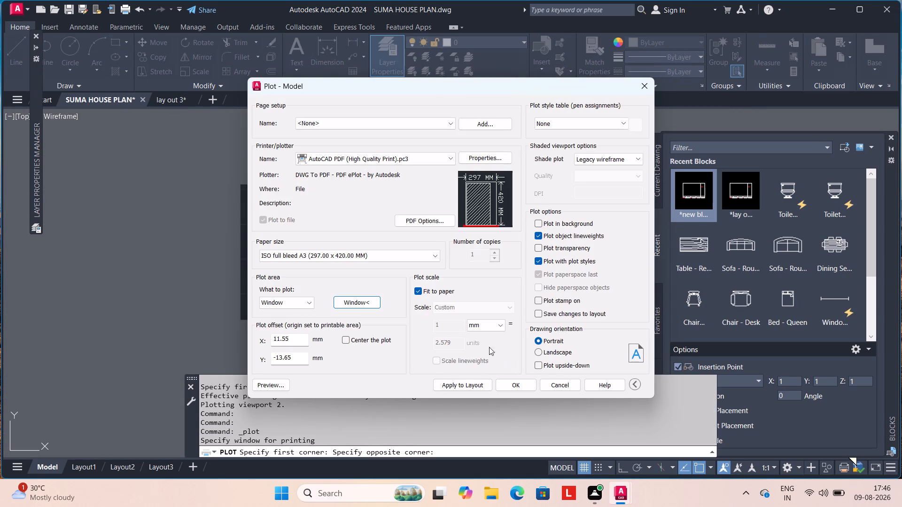
Plot the sheet to a PDF on the Desktop, inserting 22 into the proposed file name SUMA HOUSE PLAN-Model.pdf.
click(512, 380)
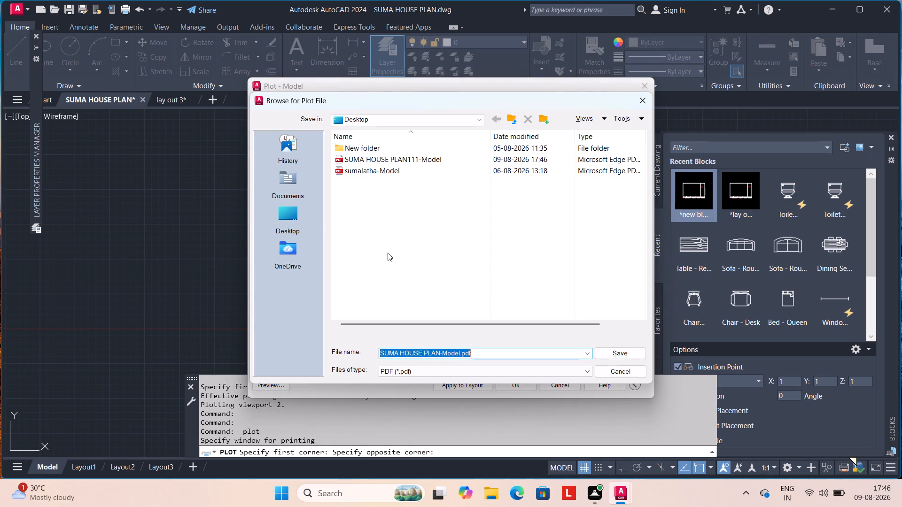
click(290, 215)
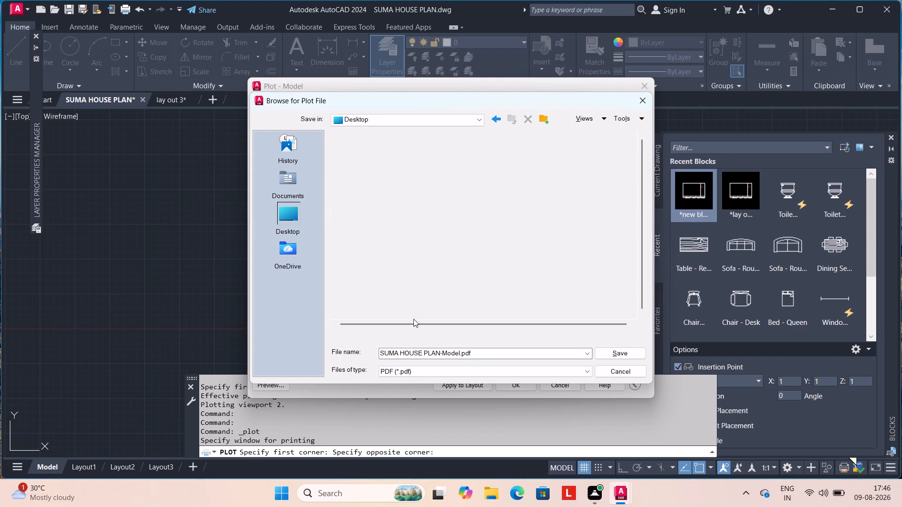
click(428, 353)
click(428, 352)
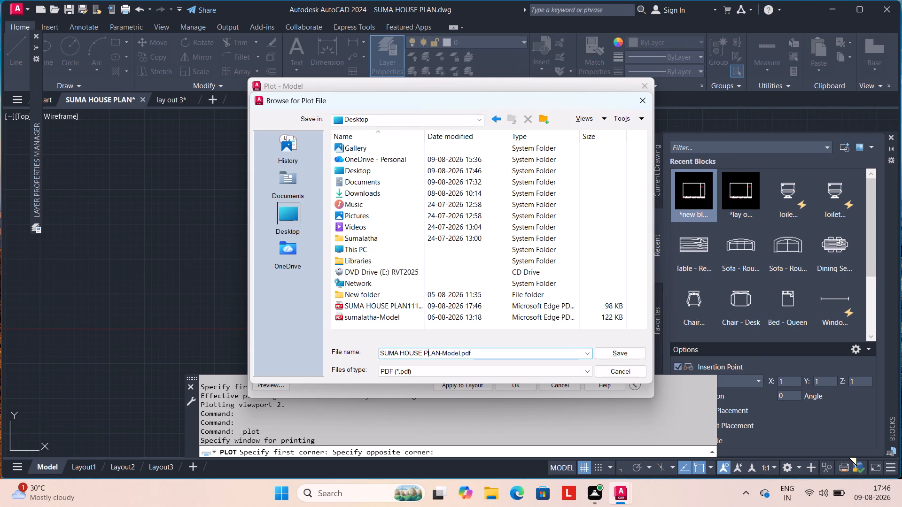
text(22)
key(Return)
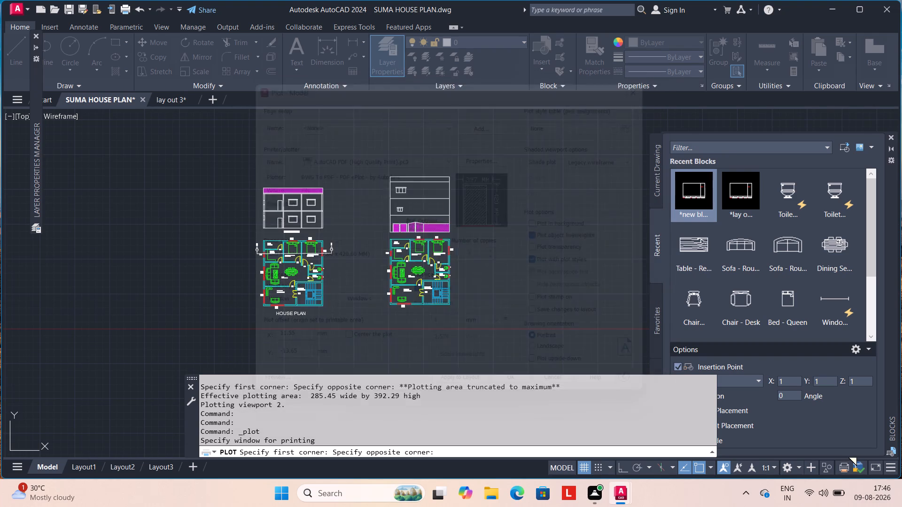